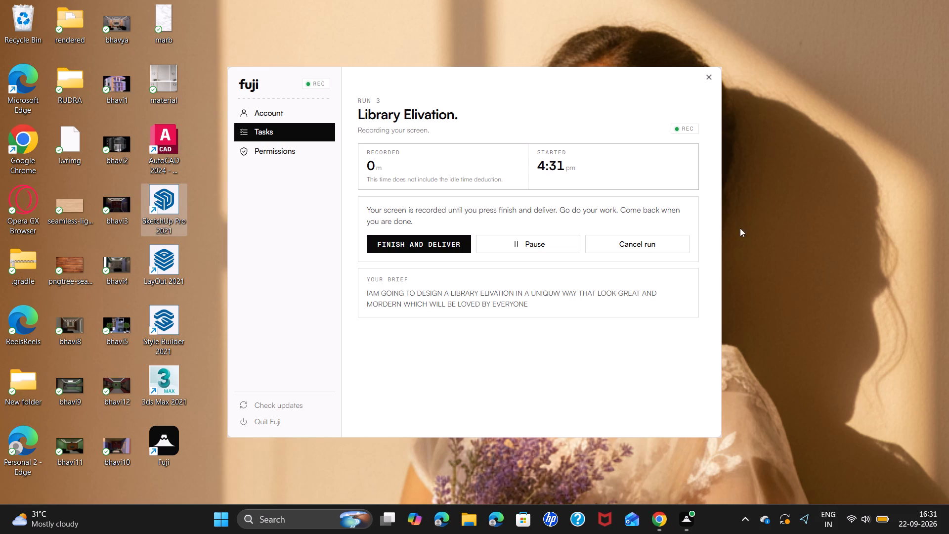
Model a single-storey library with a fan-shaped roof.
Launch SketchUp Pro 2021 from the desktop to start the library elevation design.
double_click(165, 205)
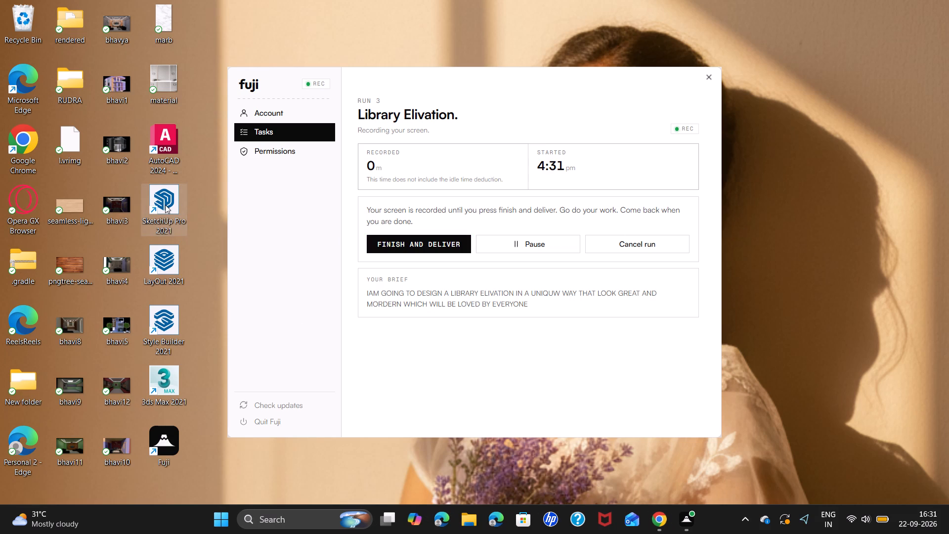
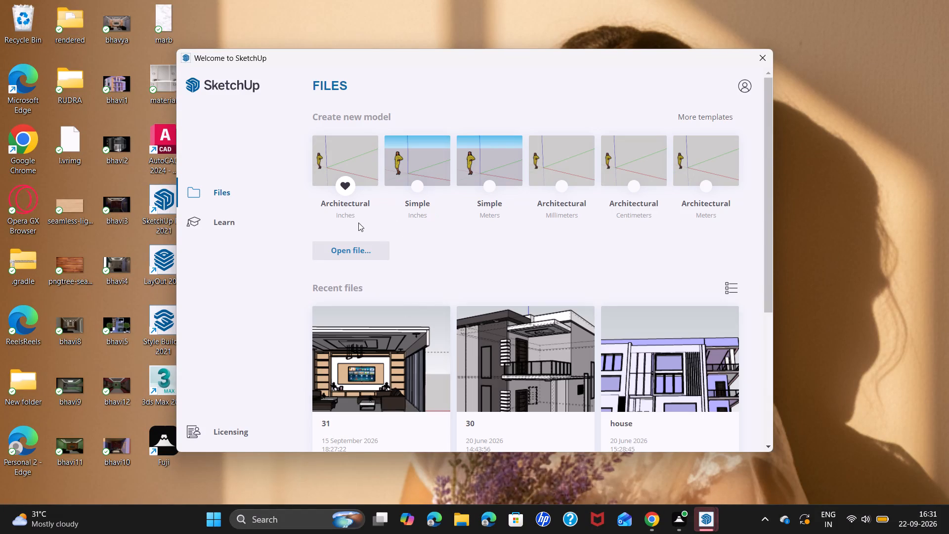
Look through the recent model files in the welcome window, returning to the new-model templates.
scroll(489, 335, down, 3)
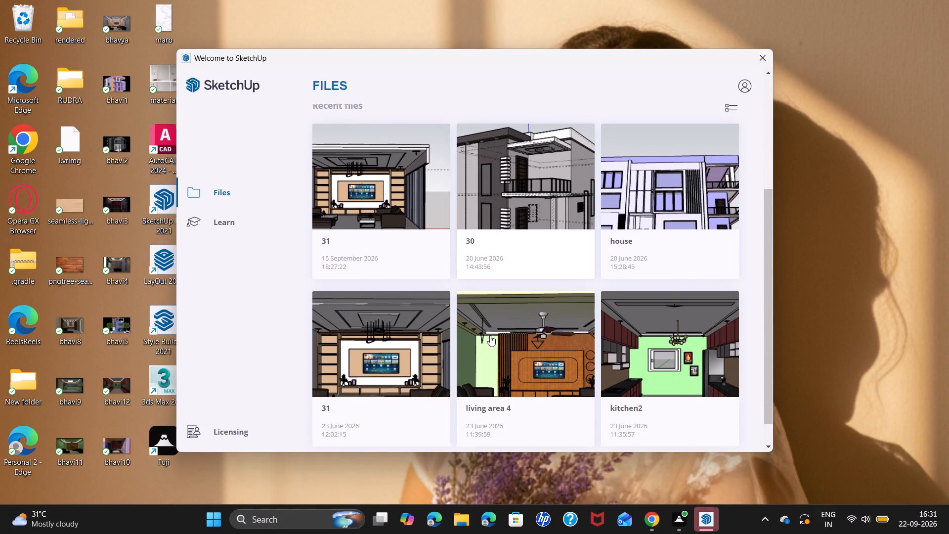
scroll(490, 335, down, 2)
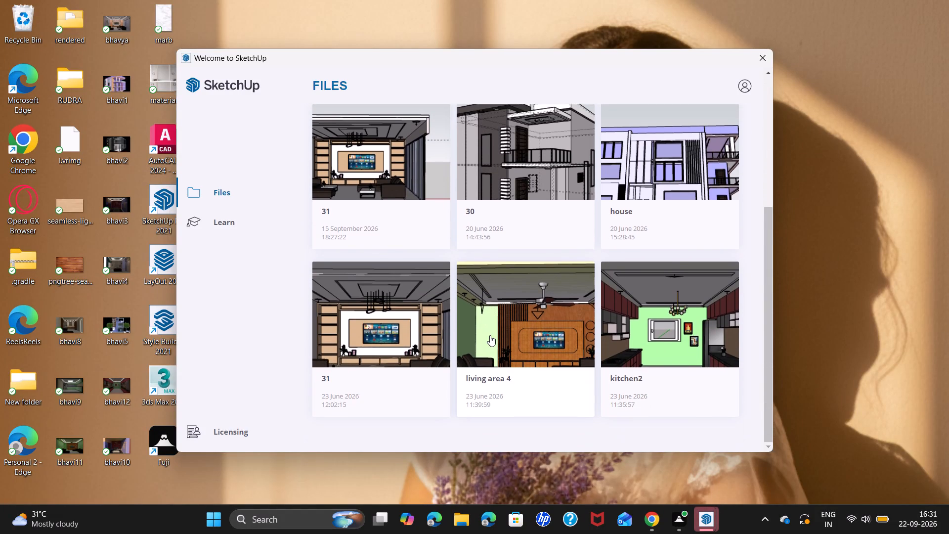
scroll(490, 335, down, 1)
scroll(490, 335, up, 8)
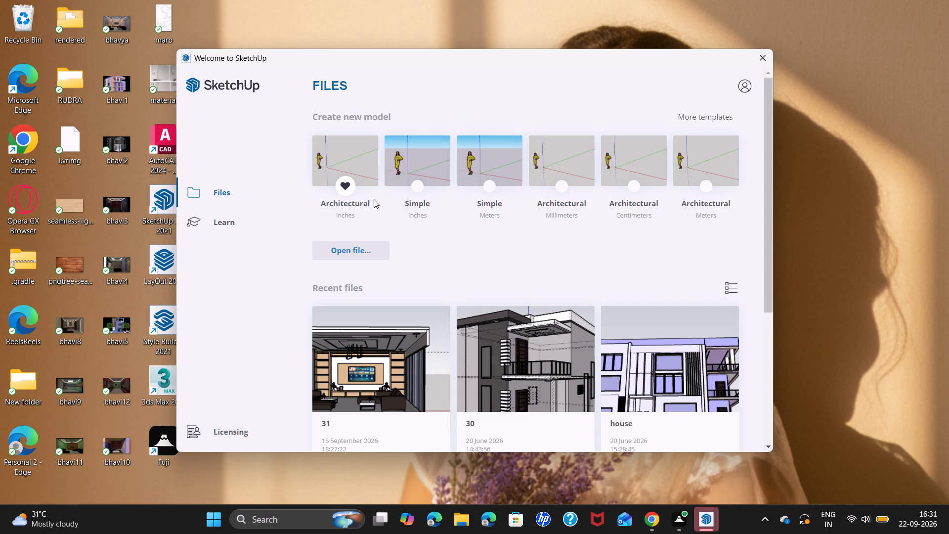
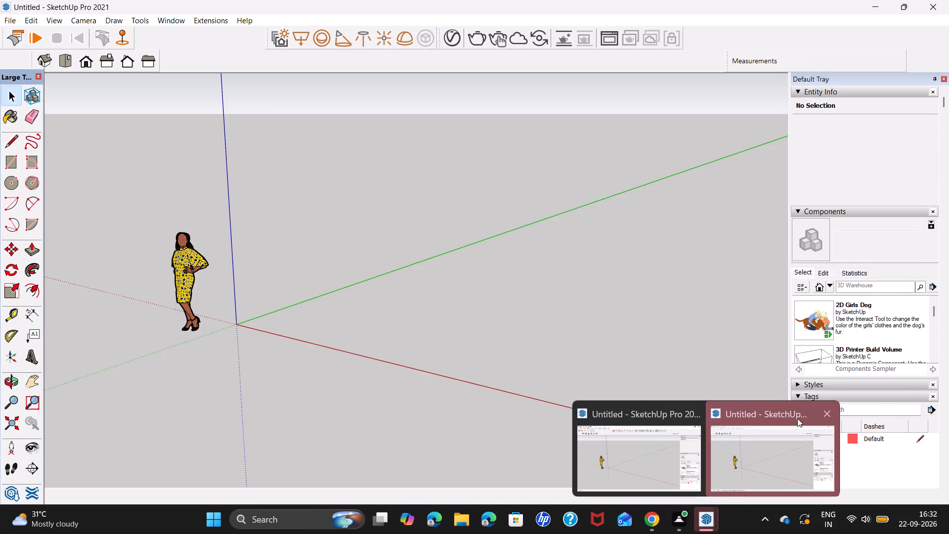
Close the duplicate untitled model window, keeping the other one open.
click(830, 410)
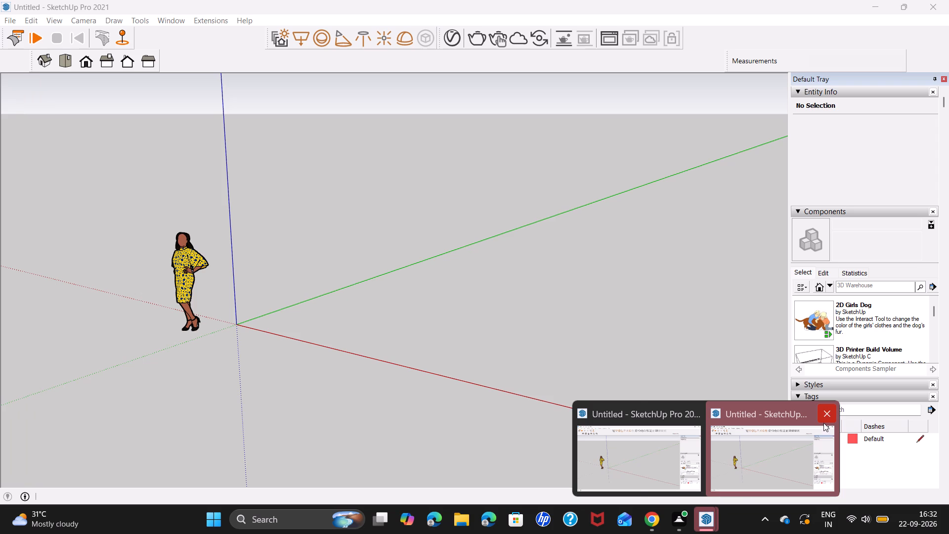
click(827, 415)
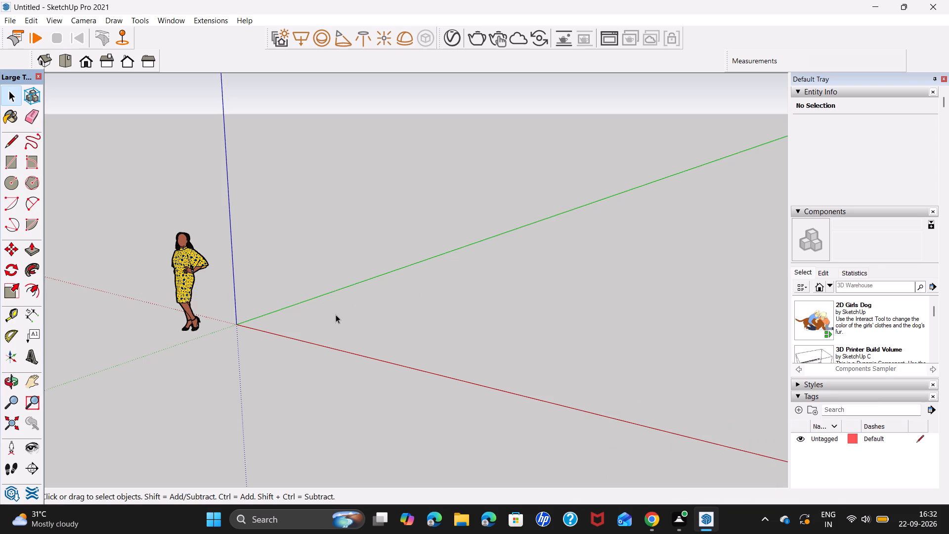
Draw a rectangle of about 16' by 23' 3" on the ground beside the red axis near the origin.
middle_drag(319, 337, 491, 300)
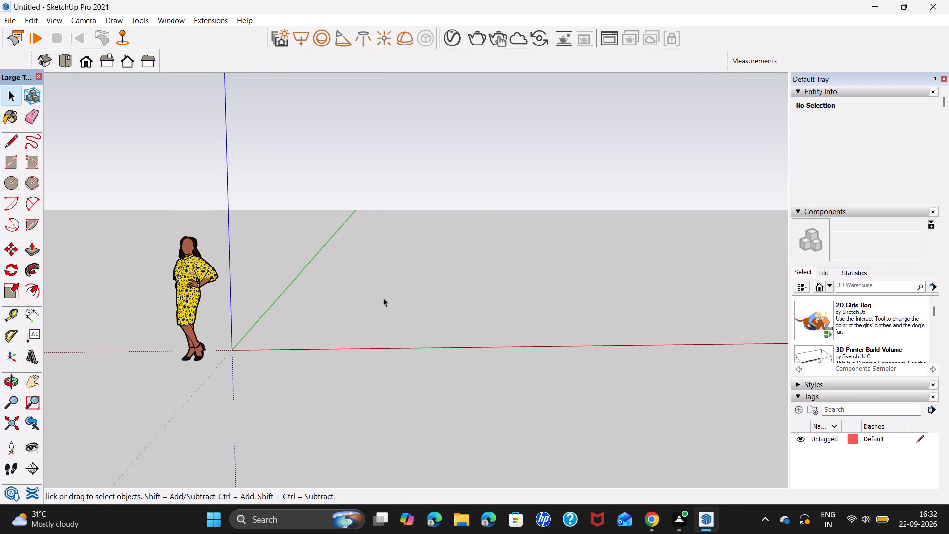
shift+middle_drag(383, 298, 348, 364)
scroll(354, 386, up, 2)
middle_drag(359, 385, 345, 356)
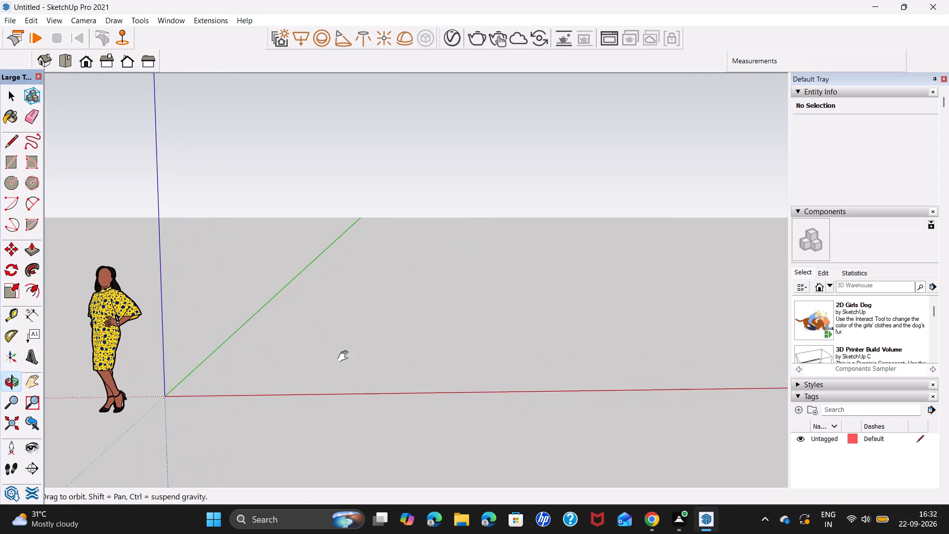
middle_drag(345, 356, 343, 338)
scroll(361, 352, up, 2)
shift+middle_drag(379, 345, 375, 373)
scroll(375, 373, up, 1)
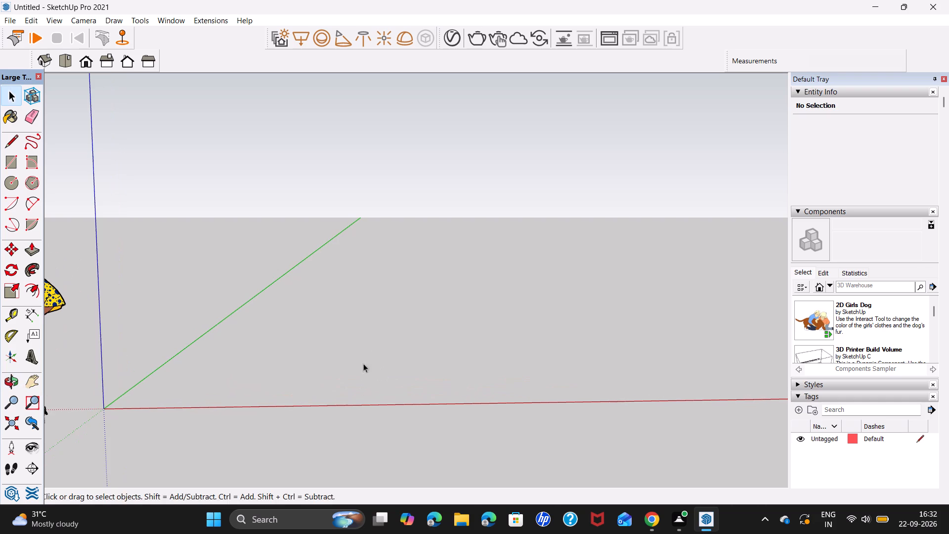
click(8, 167)
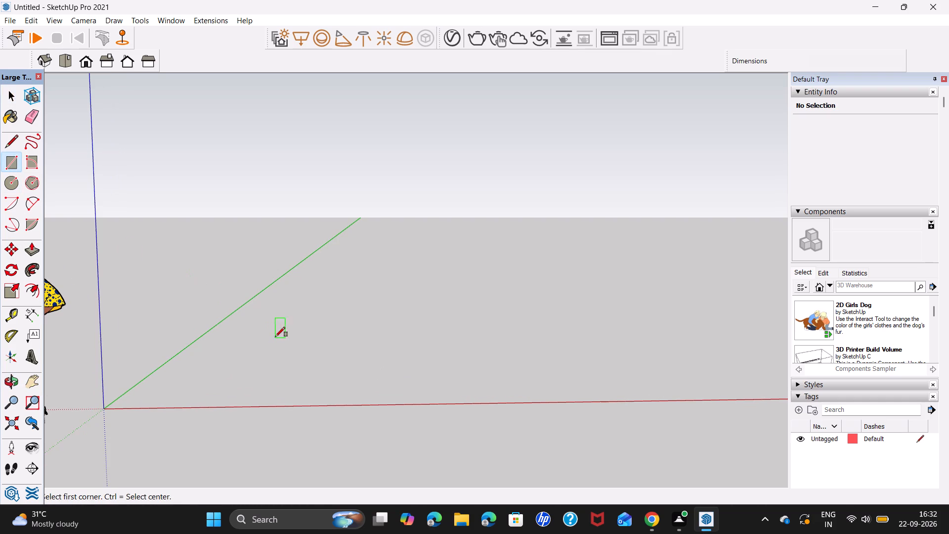
middle_drag(277, 332, 281, 393)
click(278, 218)
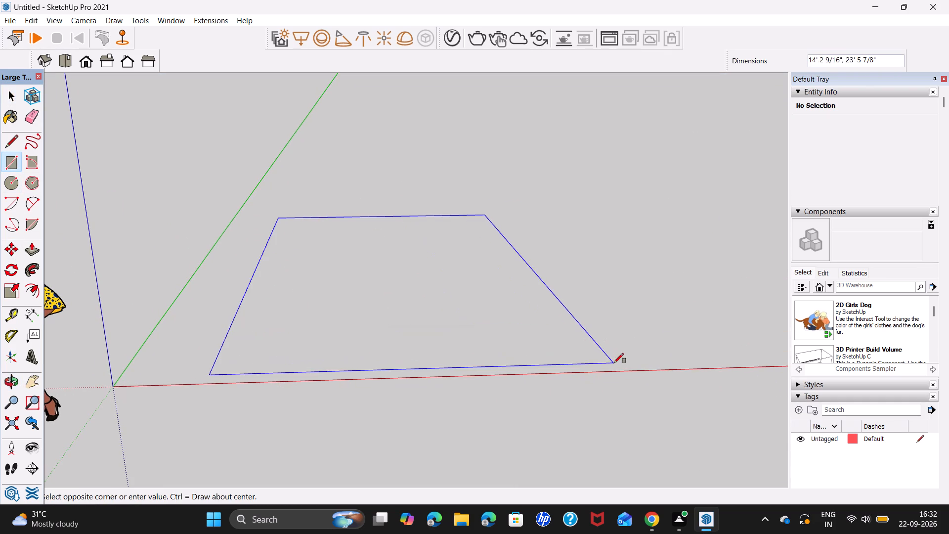
click(658, 359)
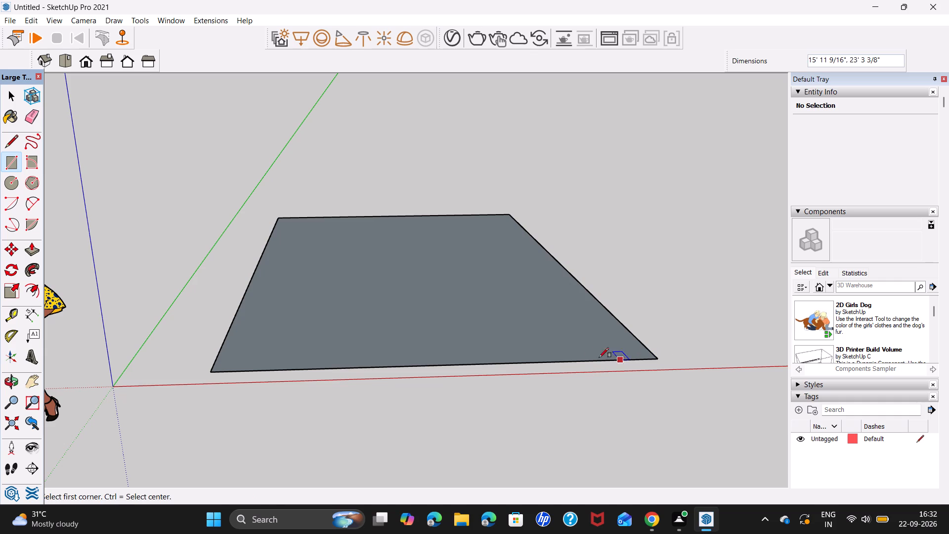
key(space)
key(space)
key(space)
key(space)
key(space)
key(space)
Reverse the ground rectangle's face.
right_click(507, 337)
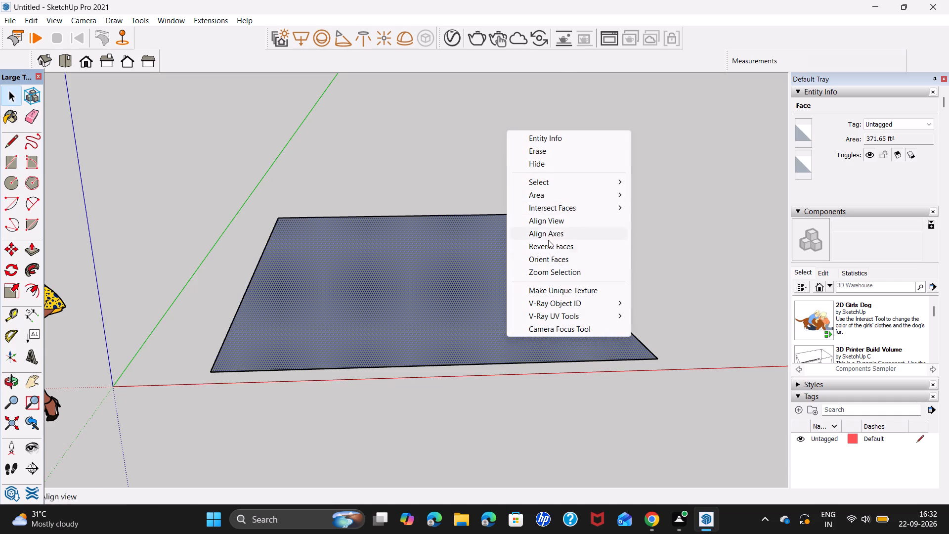
click(556, 247)
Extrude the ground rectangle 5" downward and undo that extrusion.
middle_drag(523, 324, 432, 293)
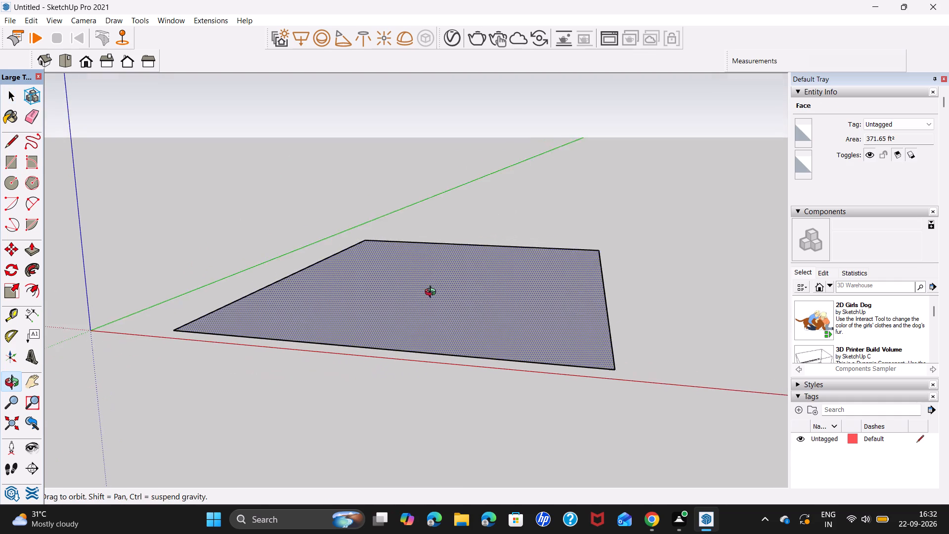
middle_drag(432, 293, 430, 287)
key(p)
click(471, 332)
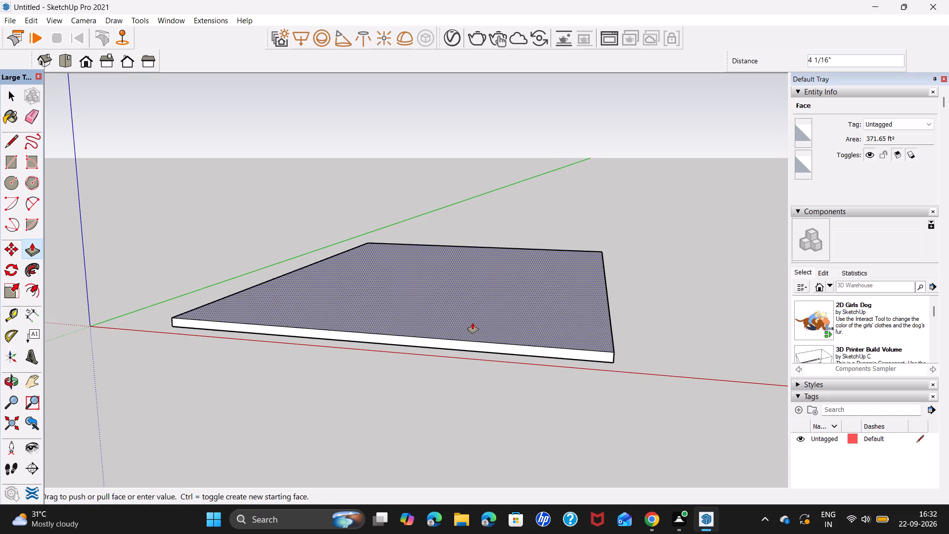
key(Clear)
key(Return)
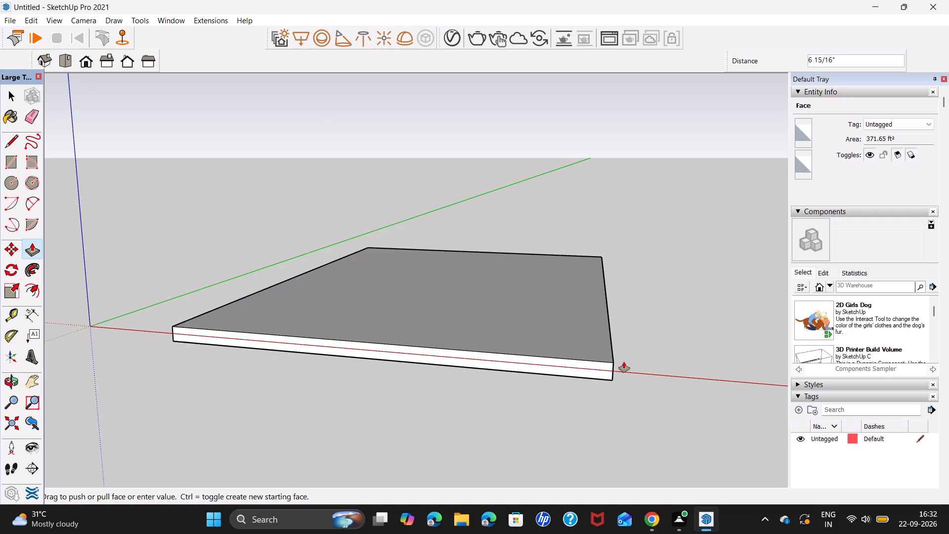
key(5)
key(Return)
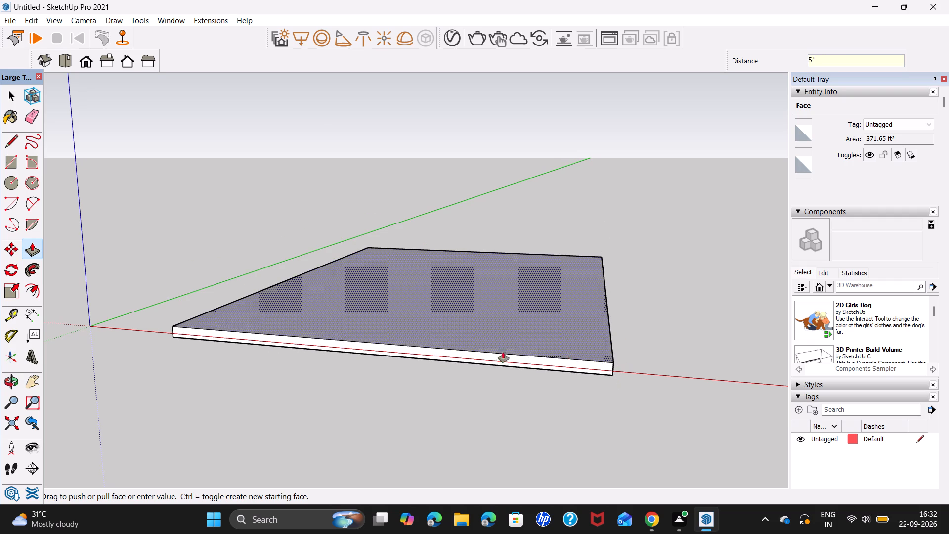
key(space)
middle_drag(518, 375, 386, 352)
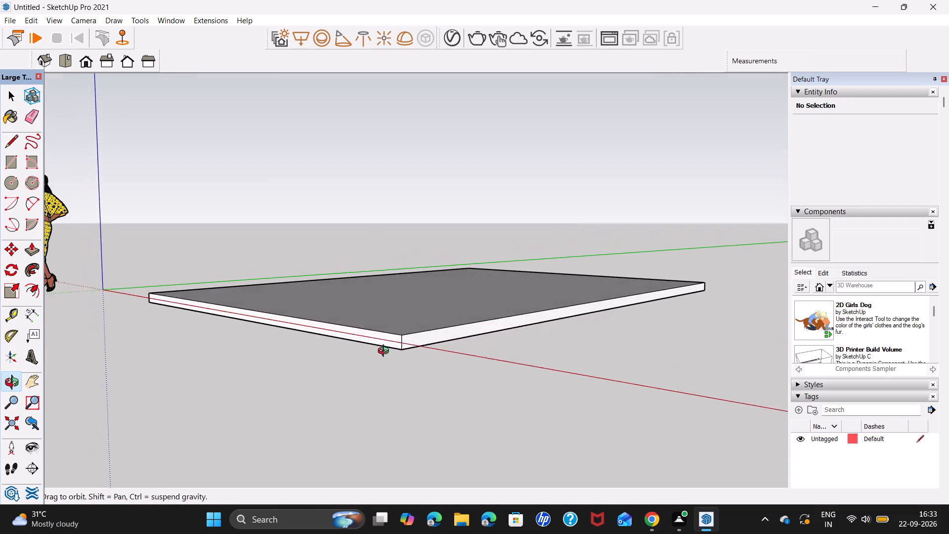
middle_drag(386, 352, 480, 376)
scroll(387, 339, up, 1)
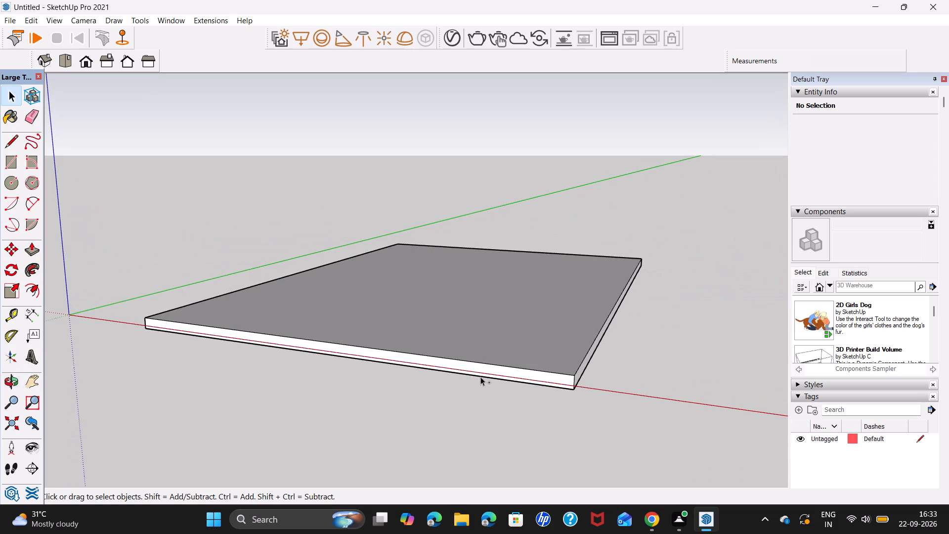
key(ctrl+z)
Extrude the ground rectangle 5" upward into a slab.
click(479, 349)
key(p)
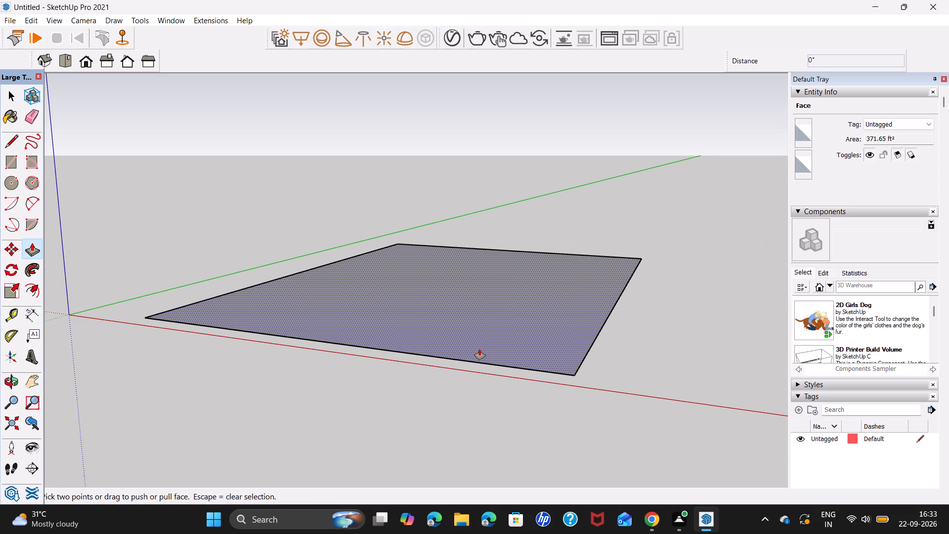
click(479, 349)
key(5)
key(Return)
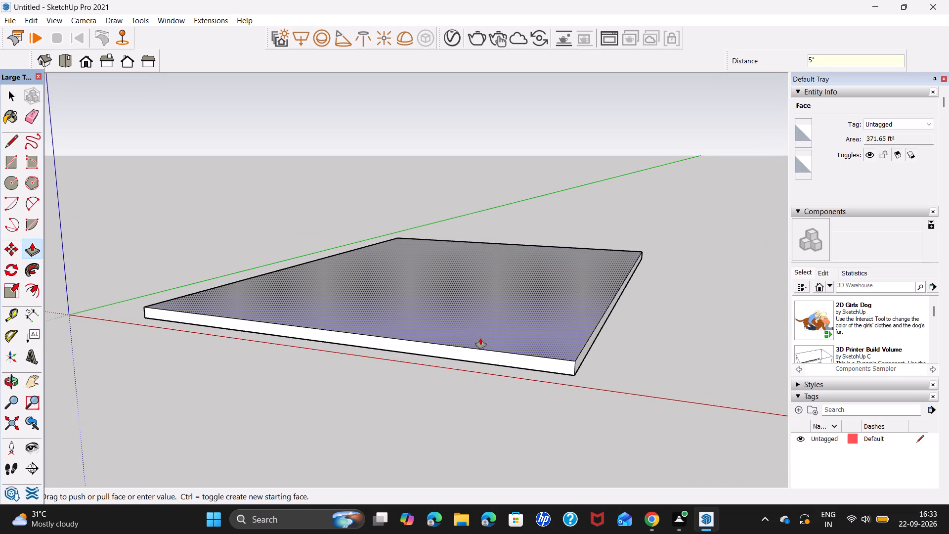
key(space)
Make a group from all the connected faces and edges of the slab.
scroll(480, 358, up, 2)
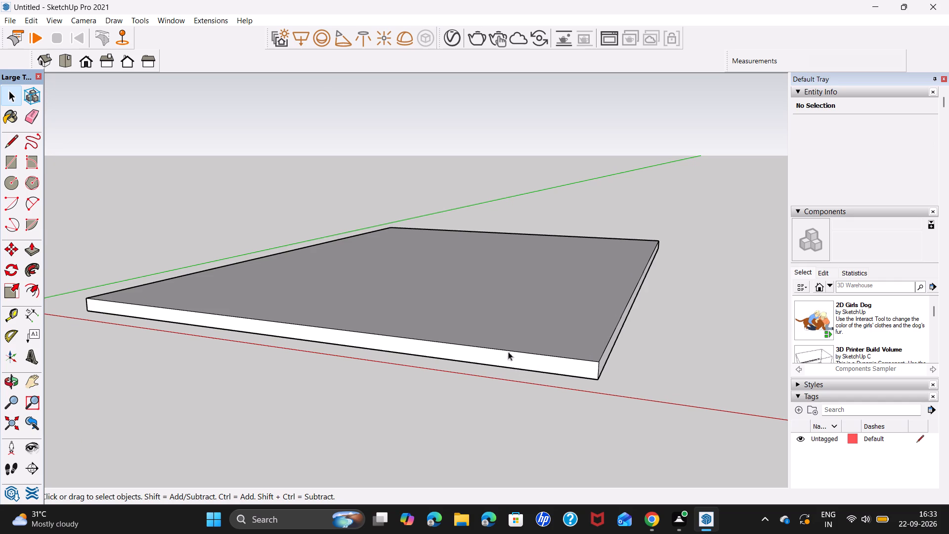
middle_drag(497, 347, 526, 404)
triple_click(525, 349)
right_click(525, 349)
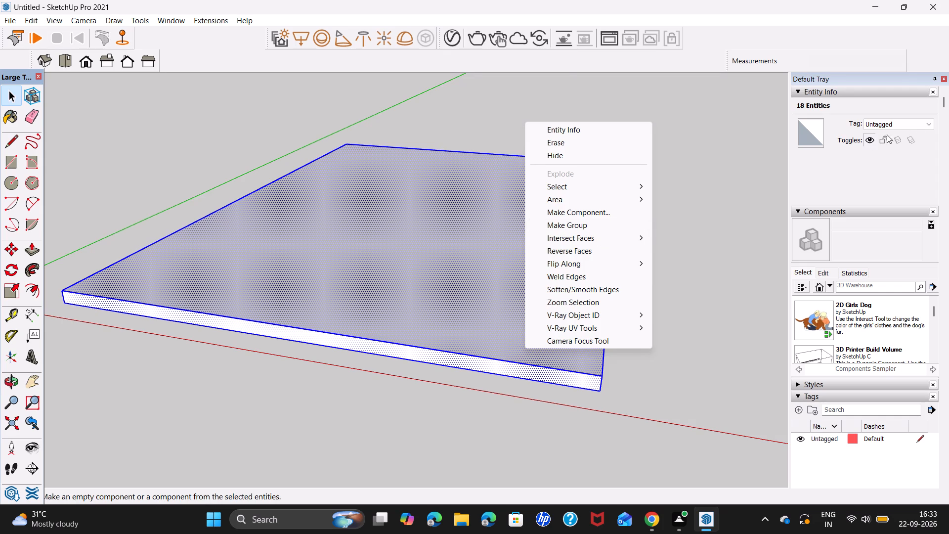
click(628, 231)
click(577, 228)
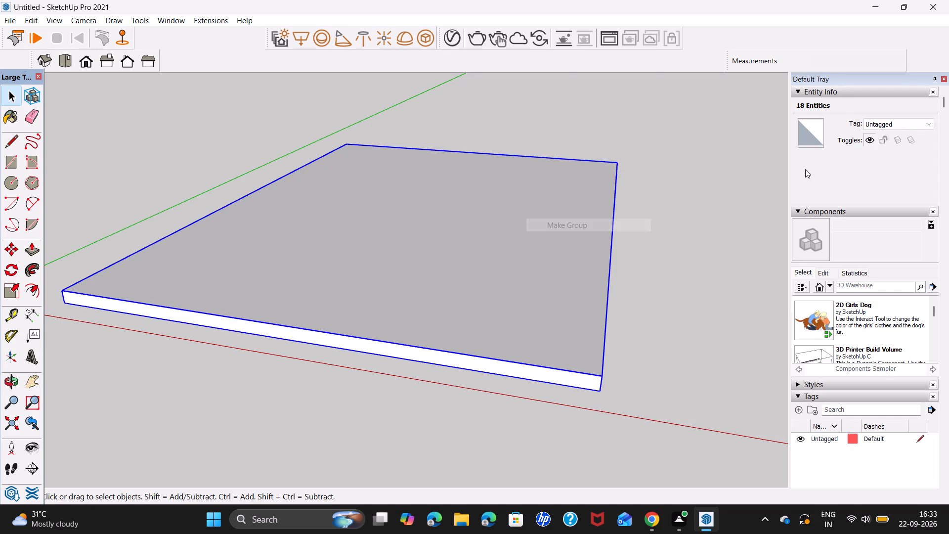
Set the slab group's instance name to FLOOR.
click(906, 122)
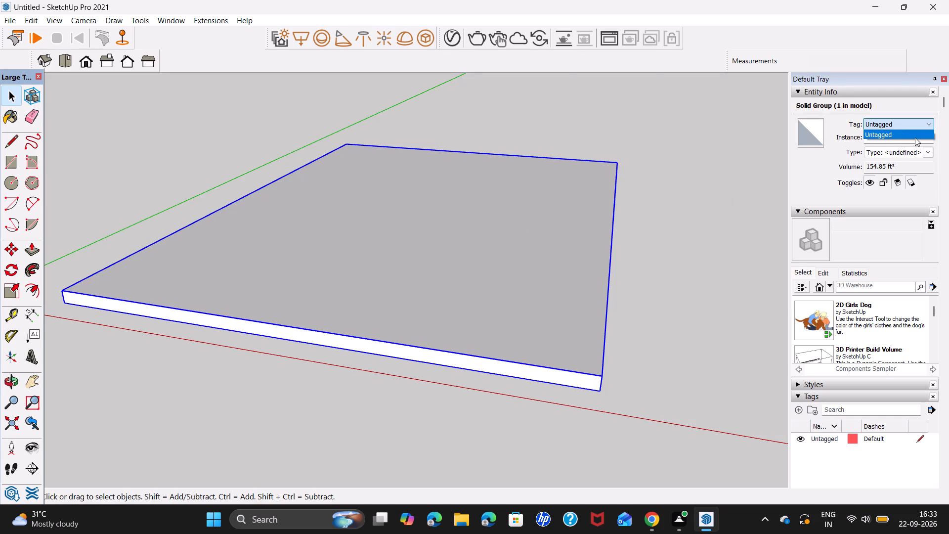
click(919, 133)
click(876, 136)
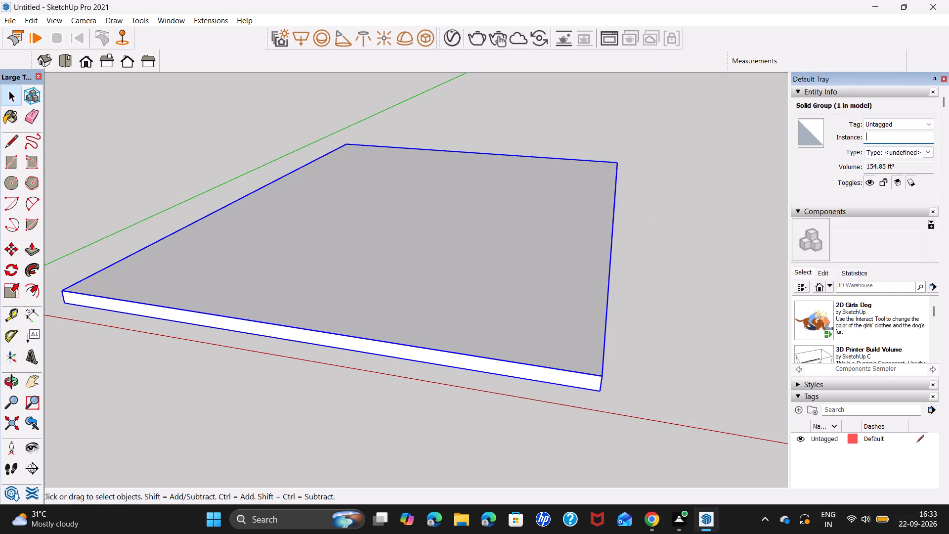
click(892, 127)
click(924, 131)
click(903, 121)
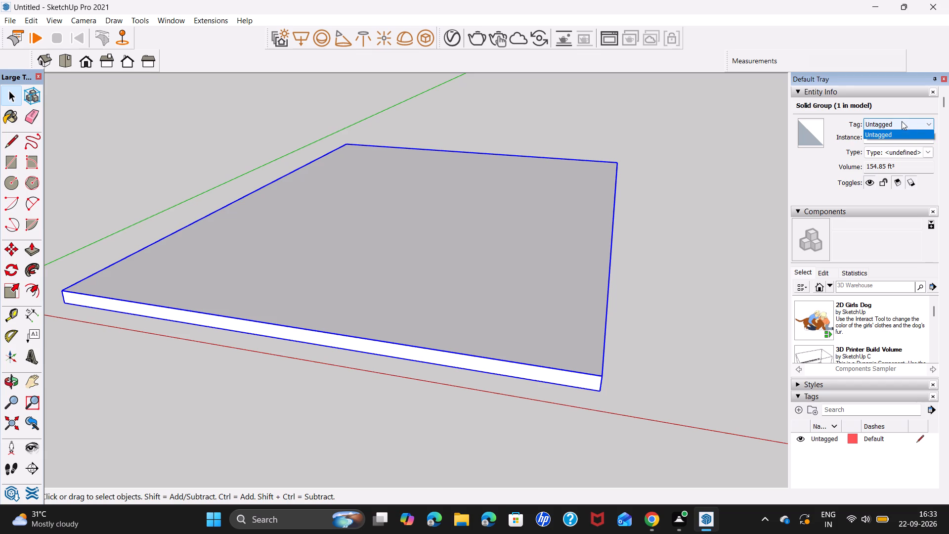
click(899, 134)
double_click(892, 124)
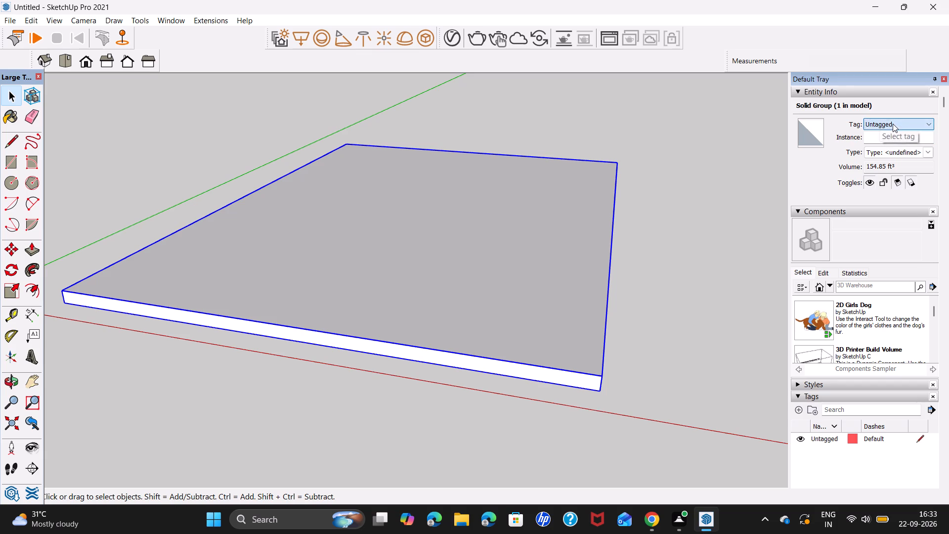
click(877, 134)
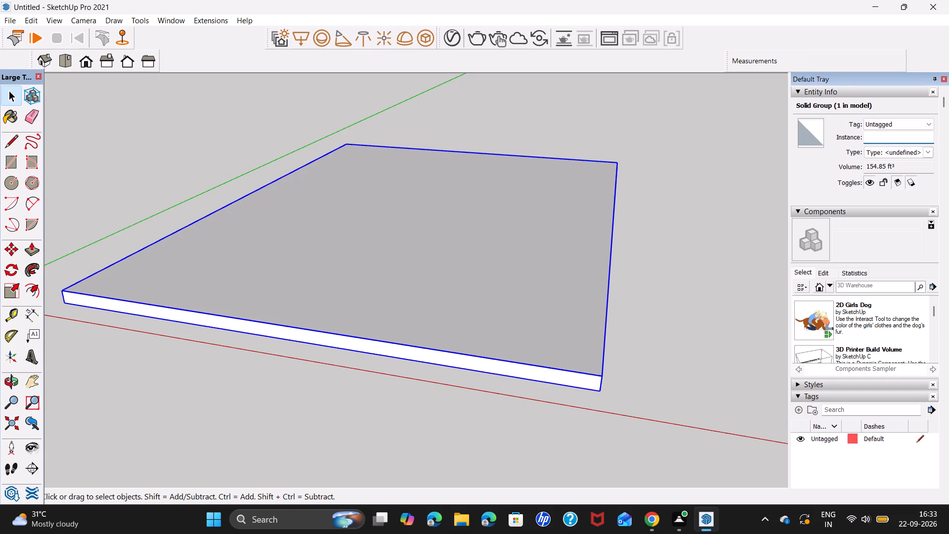
text(FLOOR)
click(567, 245)
click(496, 259)
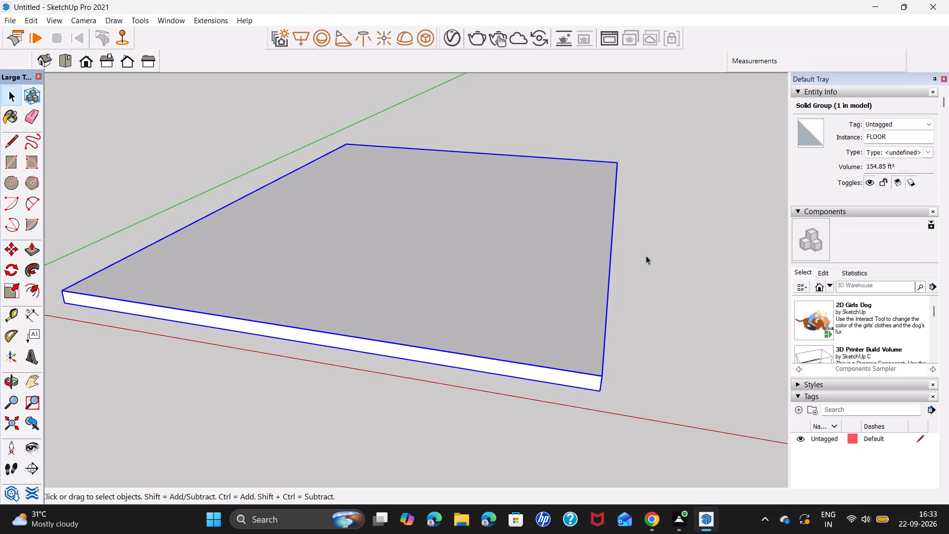
click(646, 256)
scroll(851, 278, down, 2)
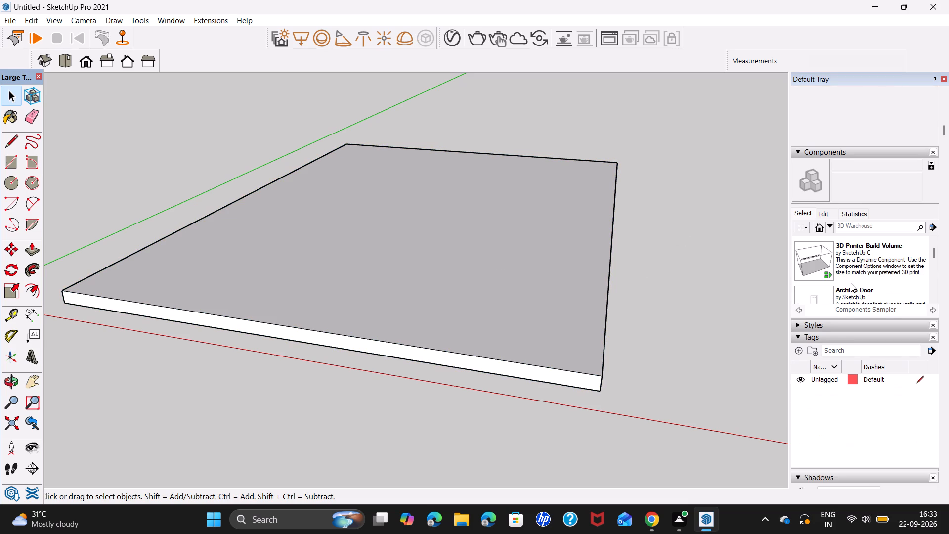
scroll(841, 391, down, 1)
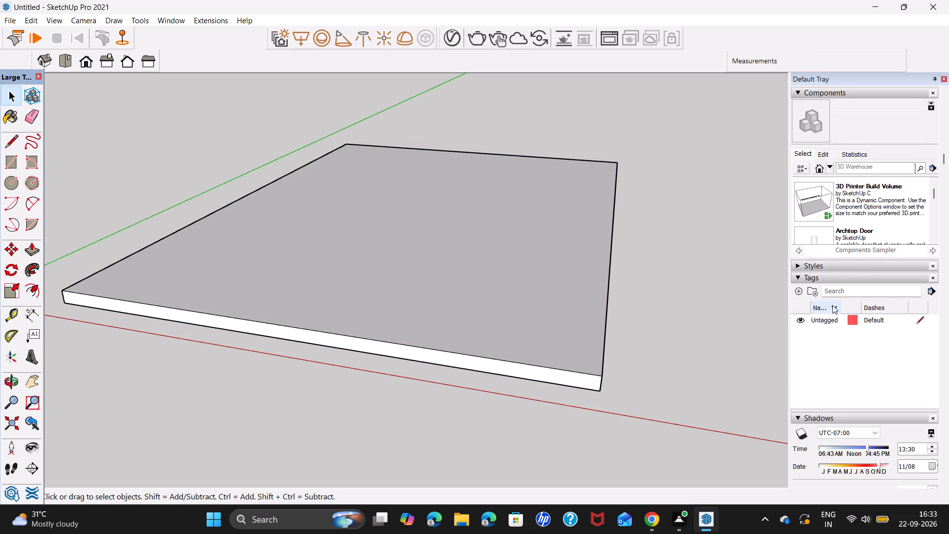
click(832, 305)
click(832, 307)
Draw a rectangle over the top of the FLOOR slab, from its far corner to the opposite near corner.
middle_drag(313, 288, 336, 350)
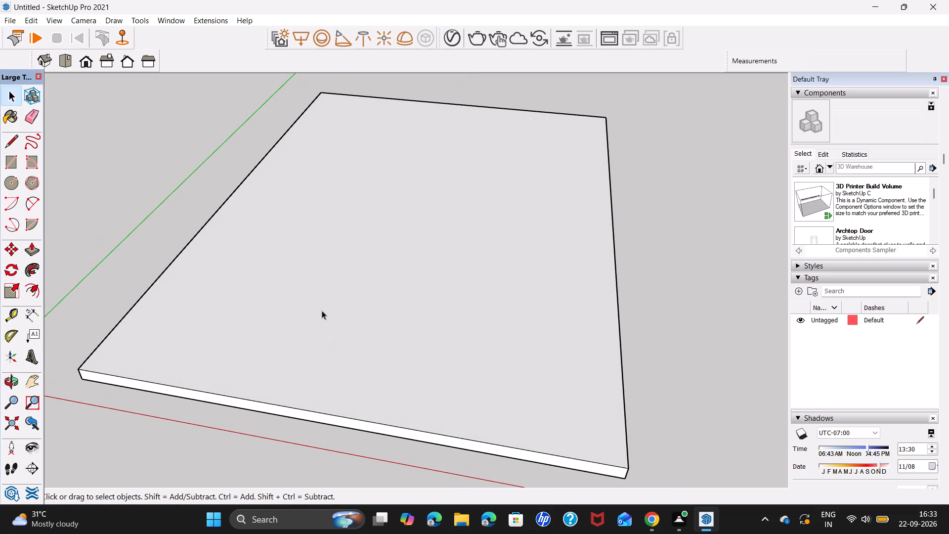
key(space)
text(R)
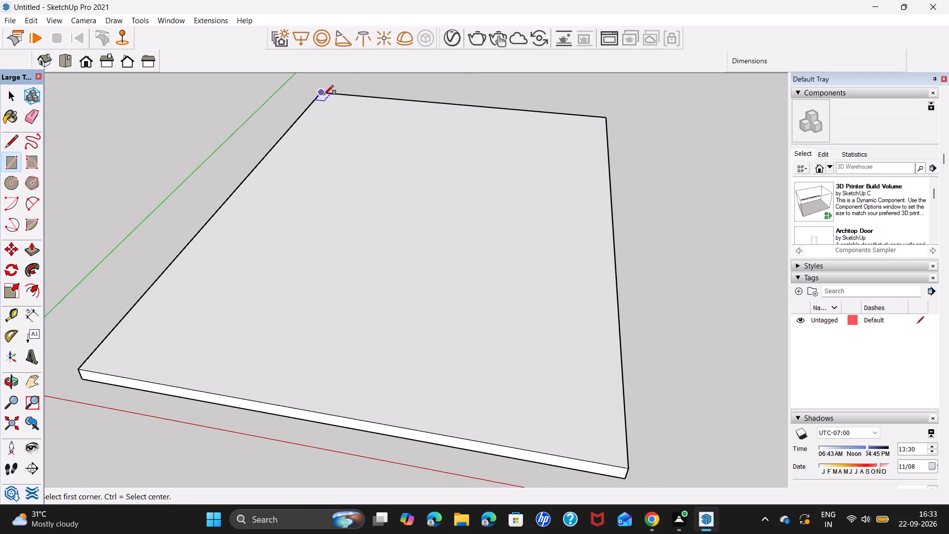
click(324, 95)
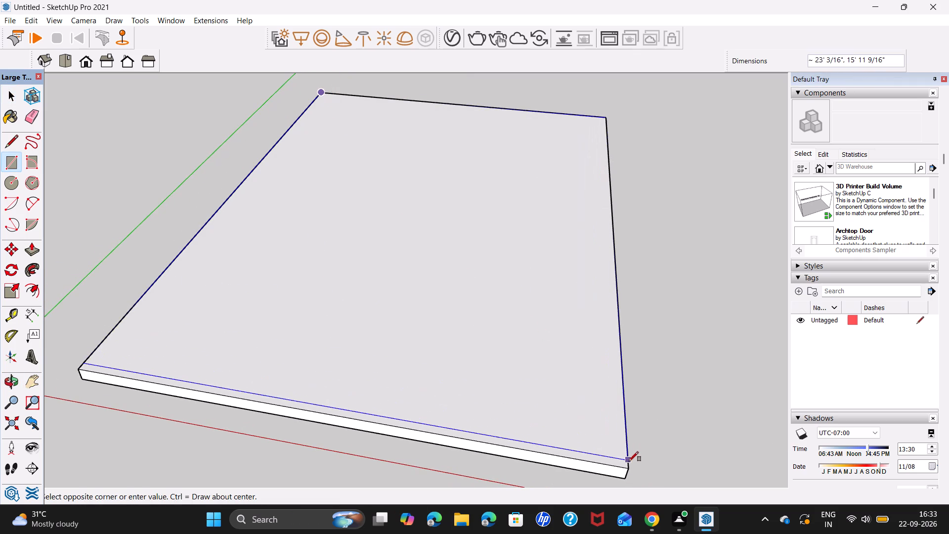
click(629, 467)
key(space)
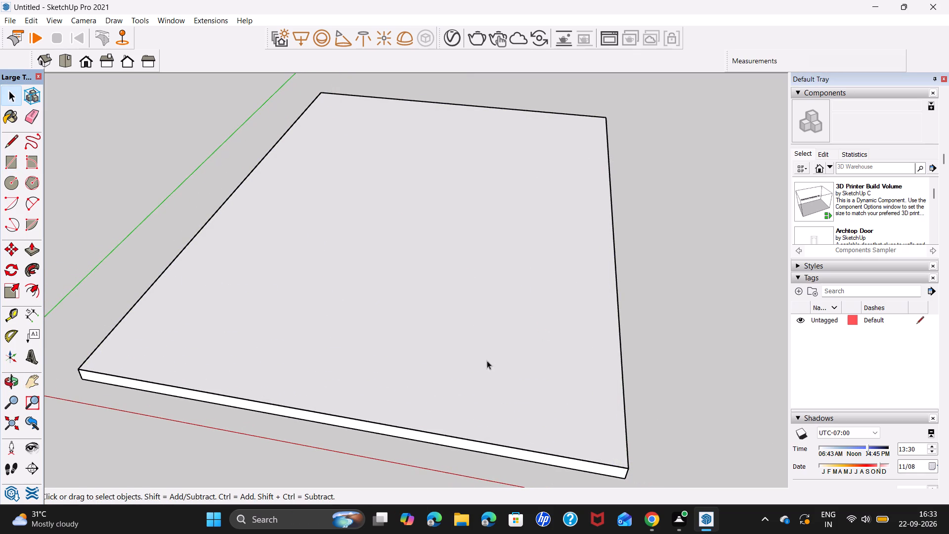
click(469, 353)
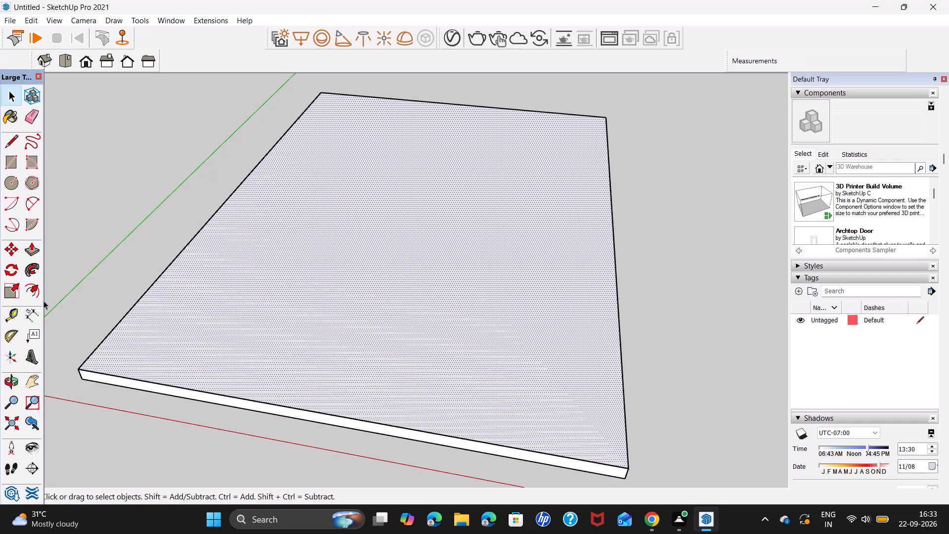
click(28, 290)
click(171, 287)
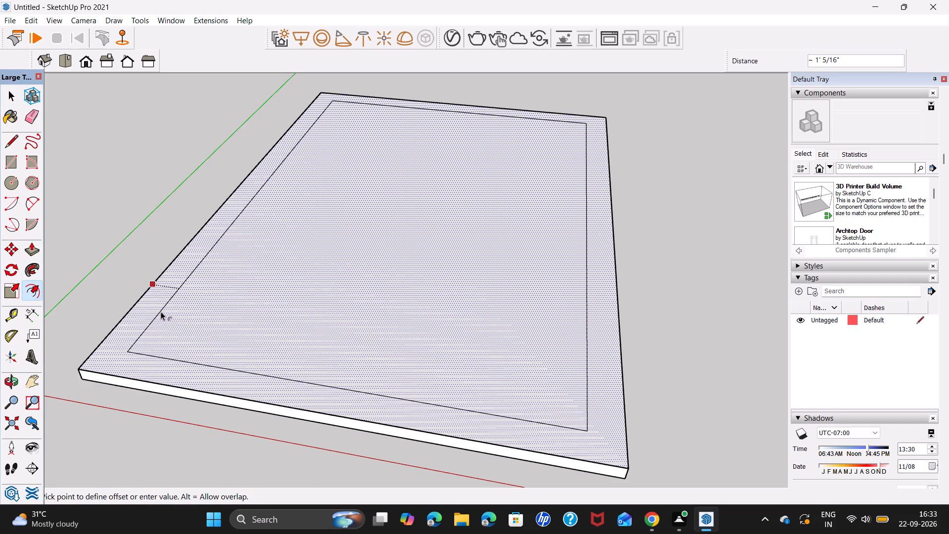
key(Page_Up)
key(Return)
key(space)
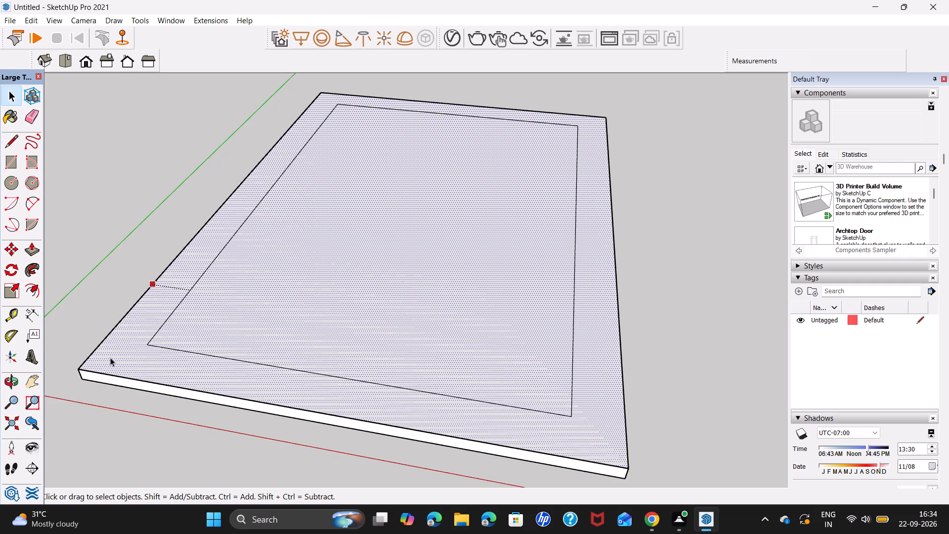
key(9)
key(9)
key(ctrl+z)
Redraw a rectangle over the top of the FLOOR slab, from its far corner to the opposite near corner.
click(239, 314)
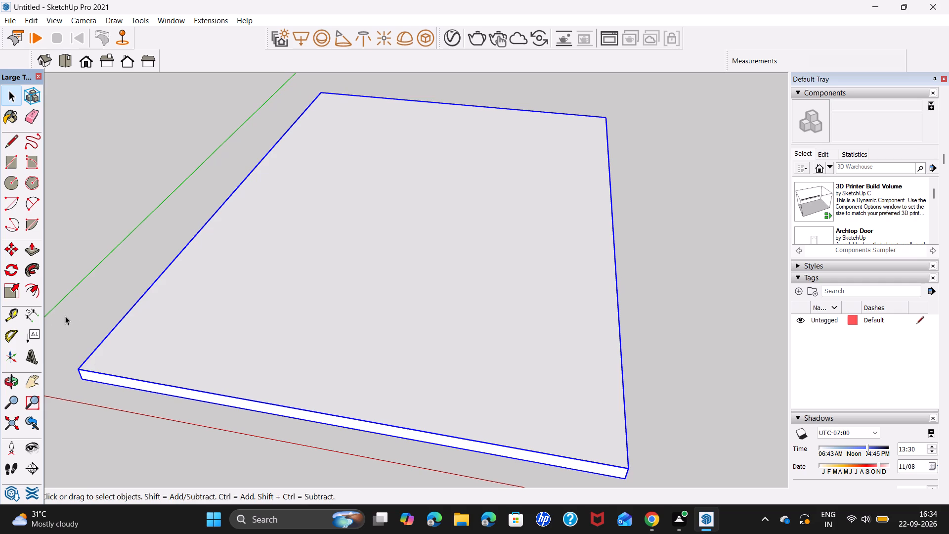
key(r)
click(320, 95)
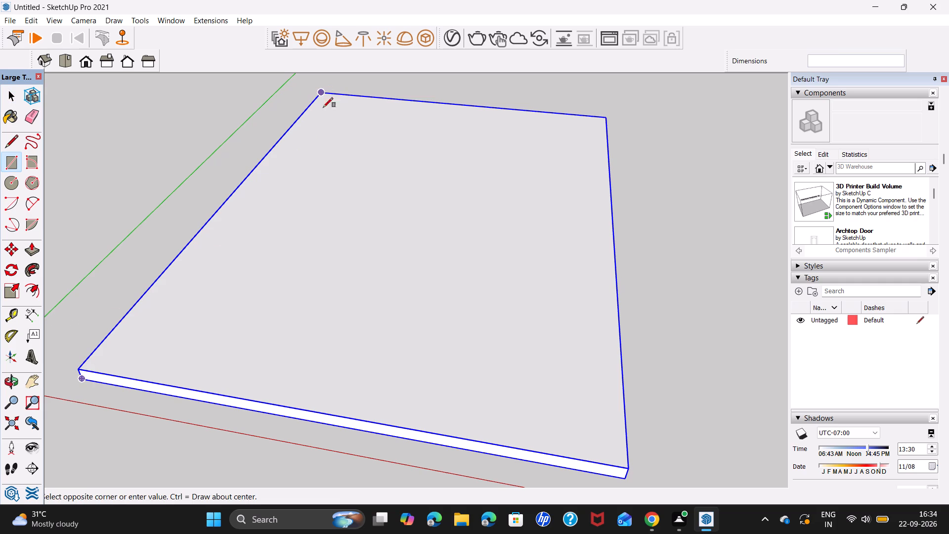
click(628, 467)
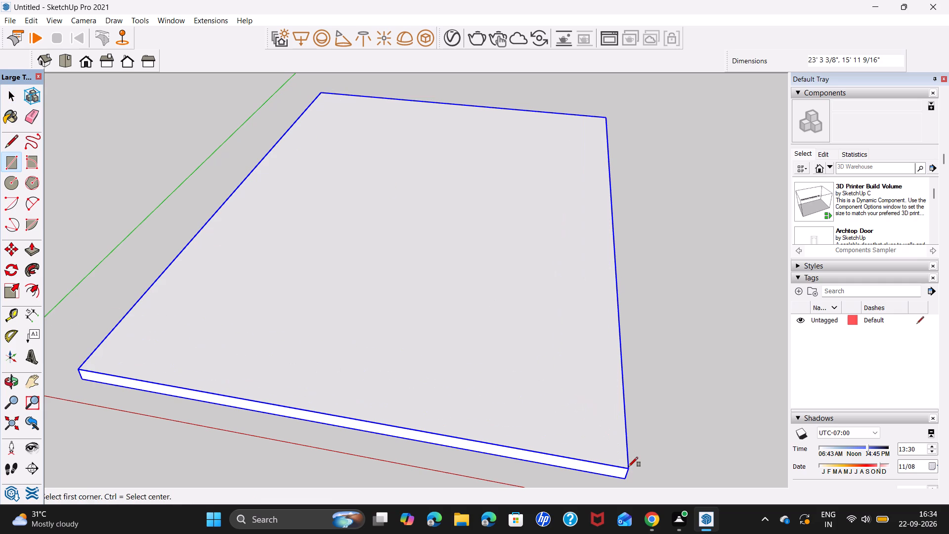
key(space)
click(698, 410)
Offset the rectangle on top of the slab 9" inward to outline the wall thickness.
click(487, 377)
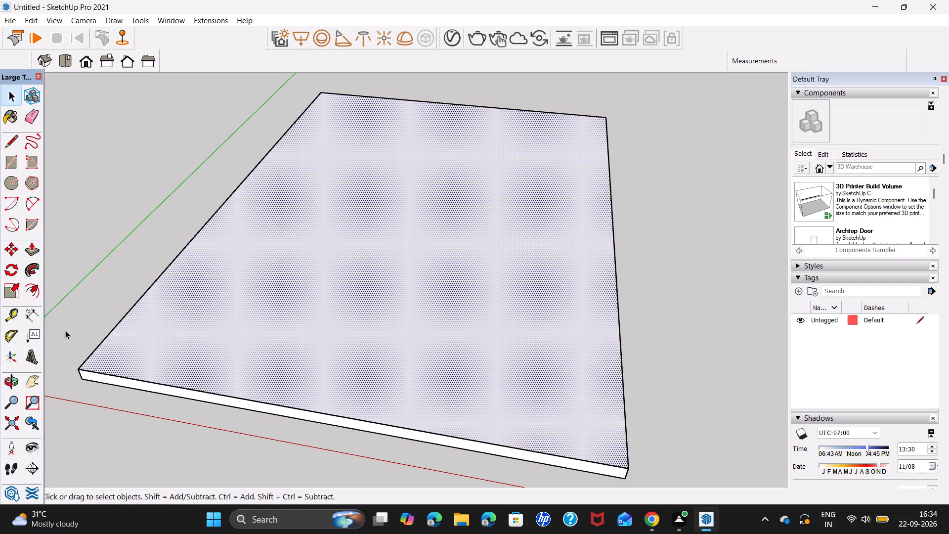
click(32, 288)
click(150, 296)
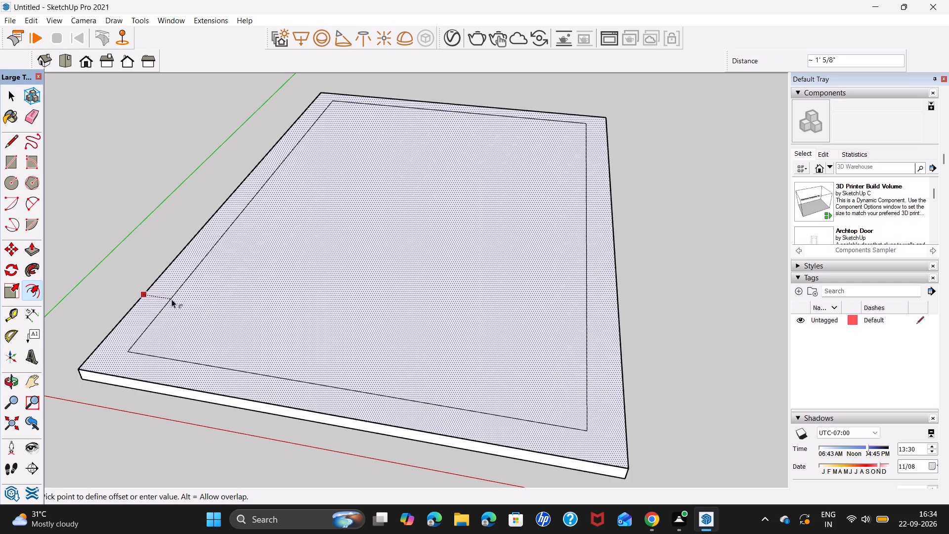
key(9)
key(Return)
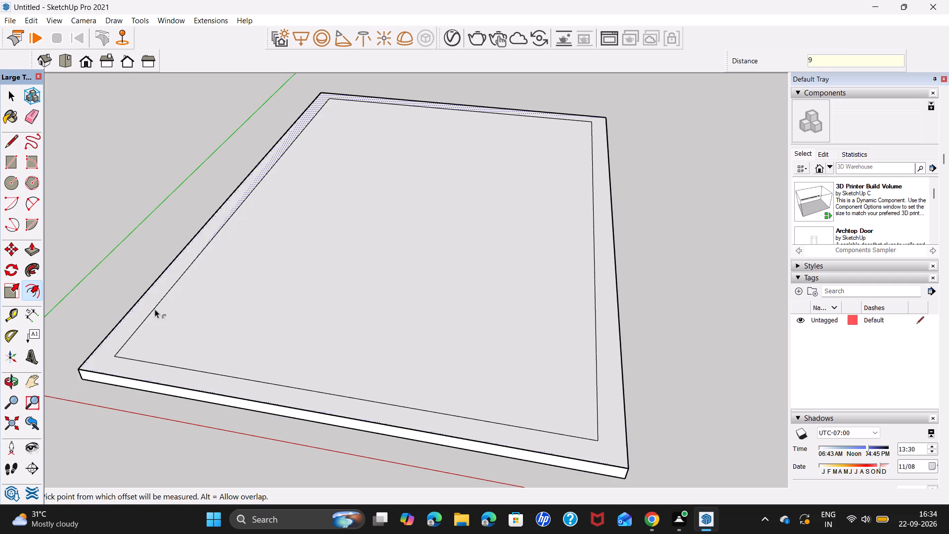
key(space)
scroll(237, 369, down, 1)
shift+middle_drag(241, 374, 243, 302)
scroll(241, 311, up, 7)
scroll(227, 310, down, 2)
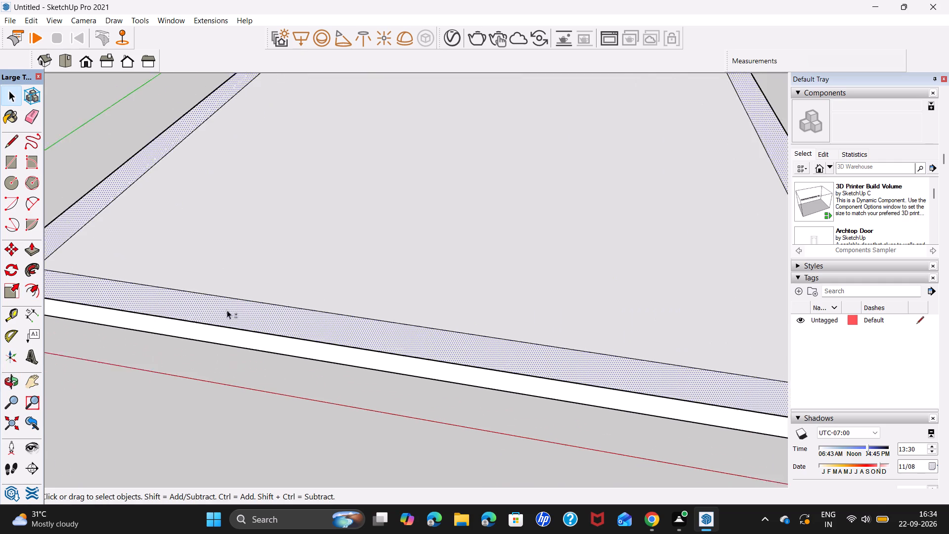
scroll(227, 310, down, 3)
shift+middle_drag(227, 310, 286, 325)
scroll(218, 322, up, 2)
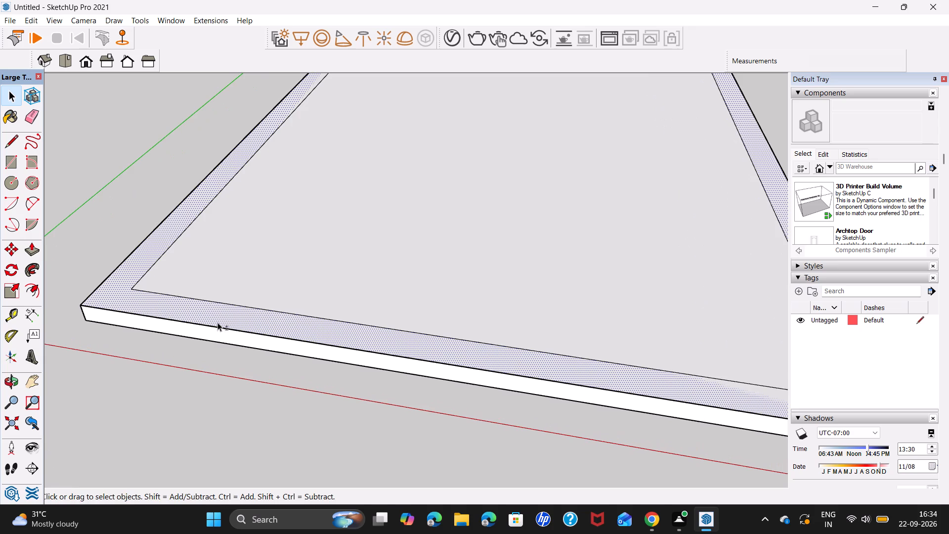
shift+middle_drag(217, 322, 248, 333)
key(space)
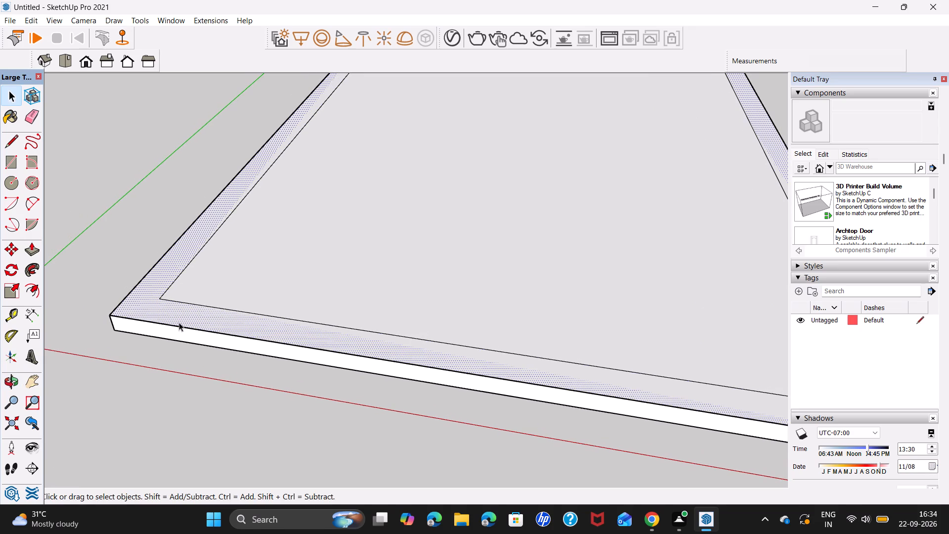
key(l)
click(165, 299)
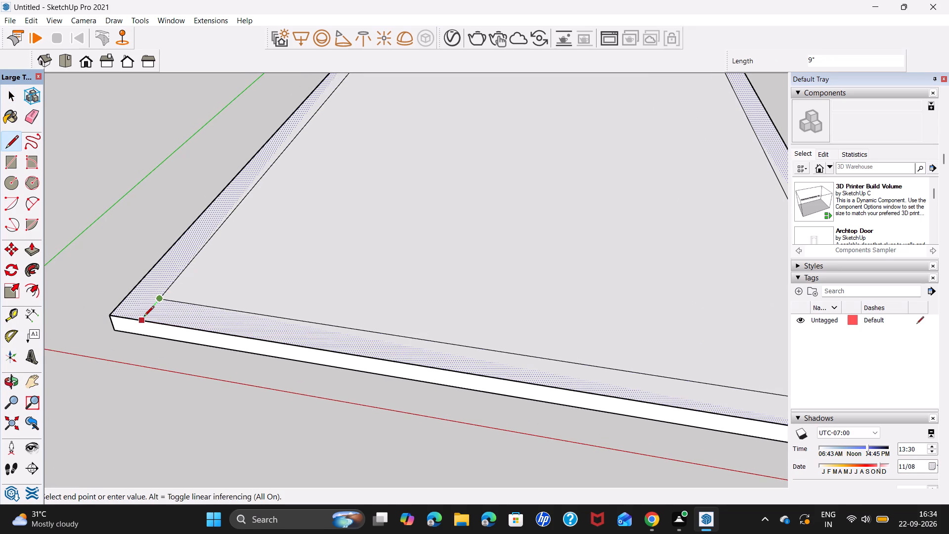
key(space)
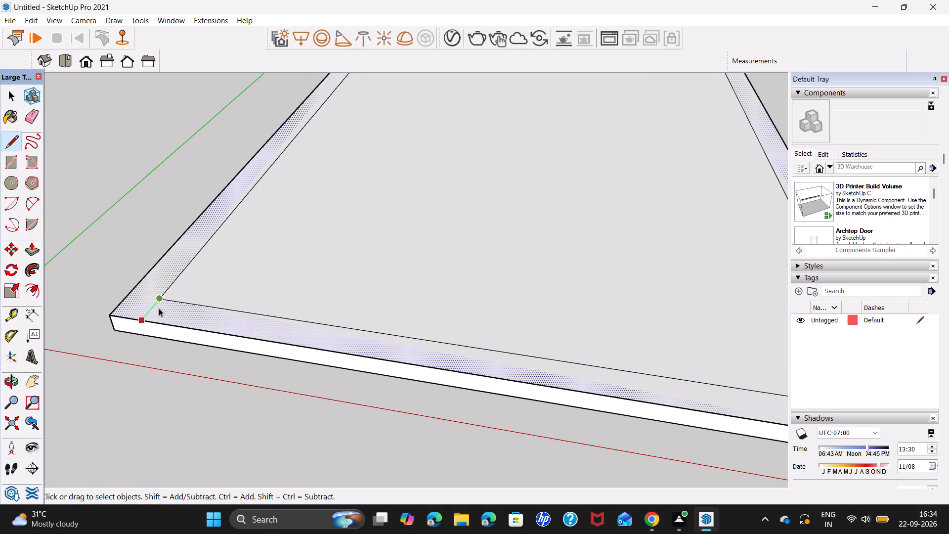
Extrude the 9" border face around the slab's top upward 11' to form the walls.
scroll(256, 276, down, 9)
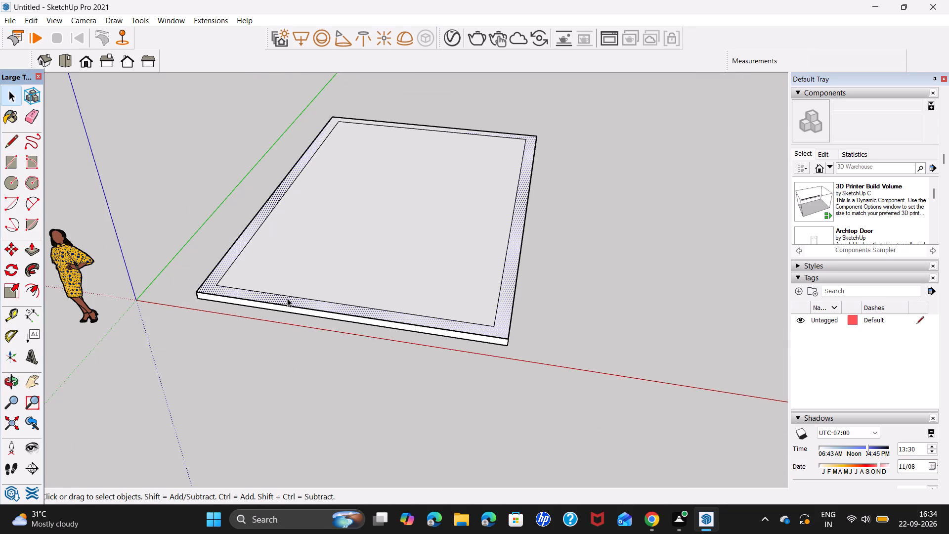
key(p)
click(287, 298)
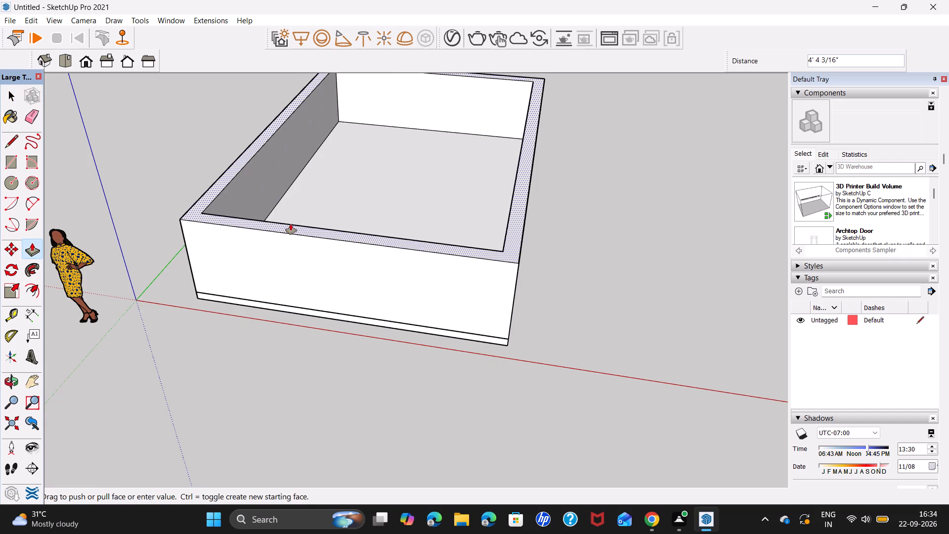
key(End)
key(End)
key(BackSpace)
key(BackSpace)
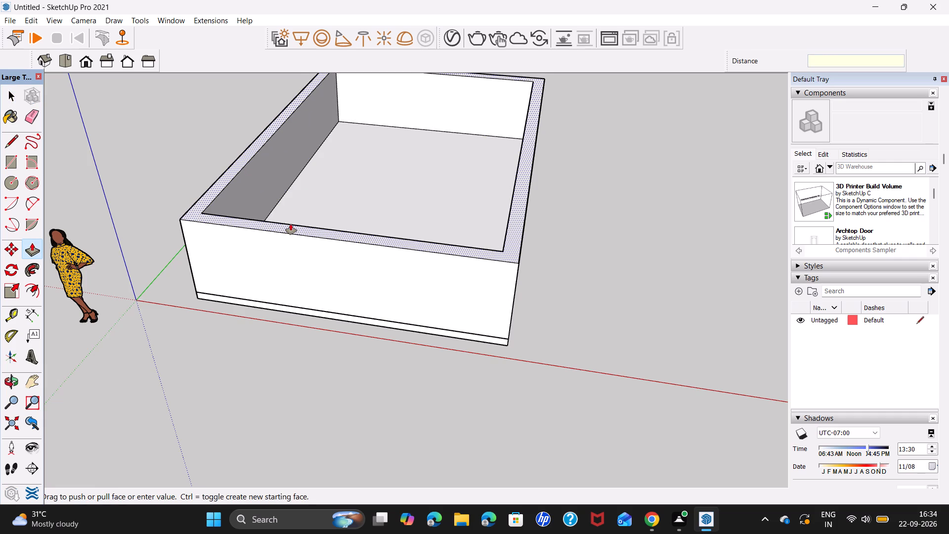
key(BackSpace)
text(11')
key(Return)
key(space)
scroll(329, 231, down, 5)
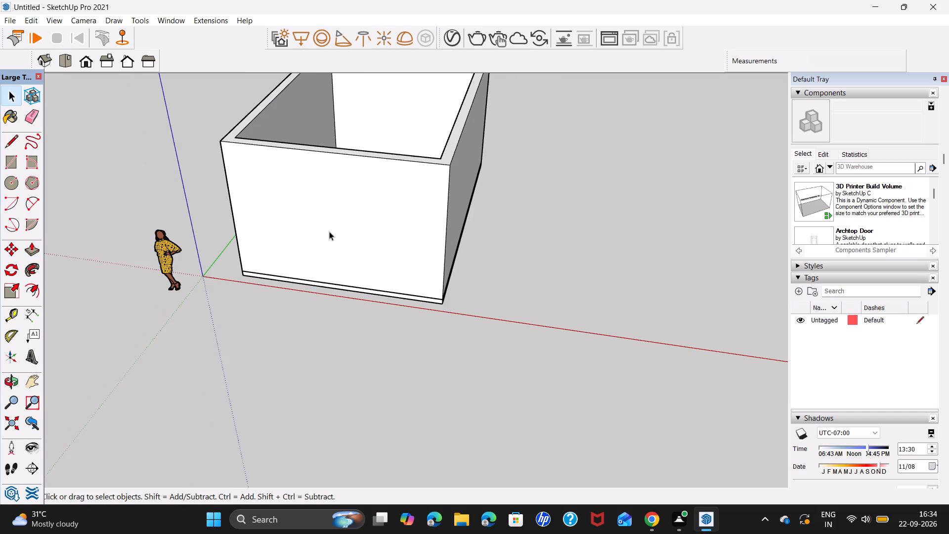
Make a group from all the connected faces and edges of the walls.
shift+middle_drag(332, 222, 320, 315)
scroll(321, 314, up, 3)
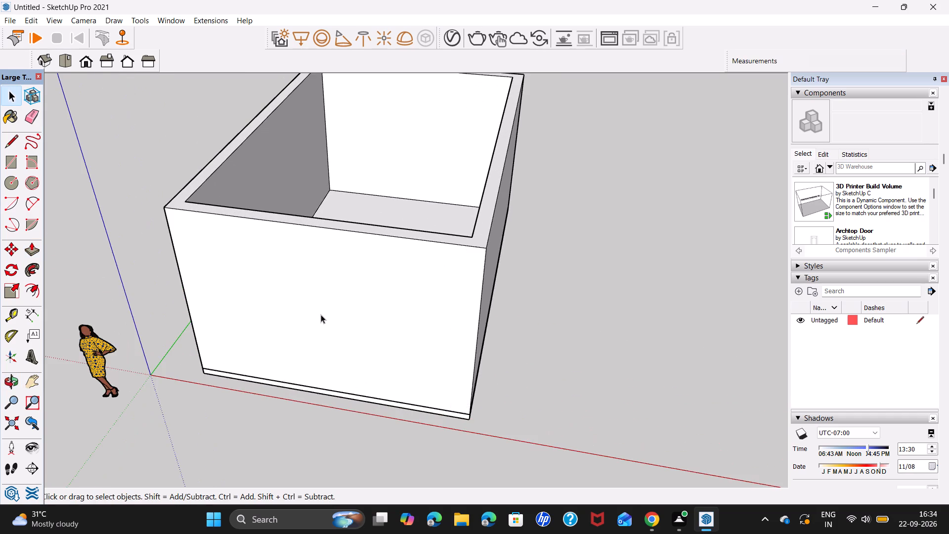
shift+middle_drag(321, 313, 336, 376)
shift+scroll(336, 376, up, 1)
triple_click(350, 358)
right_click(350, 358)
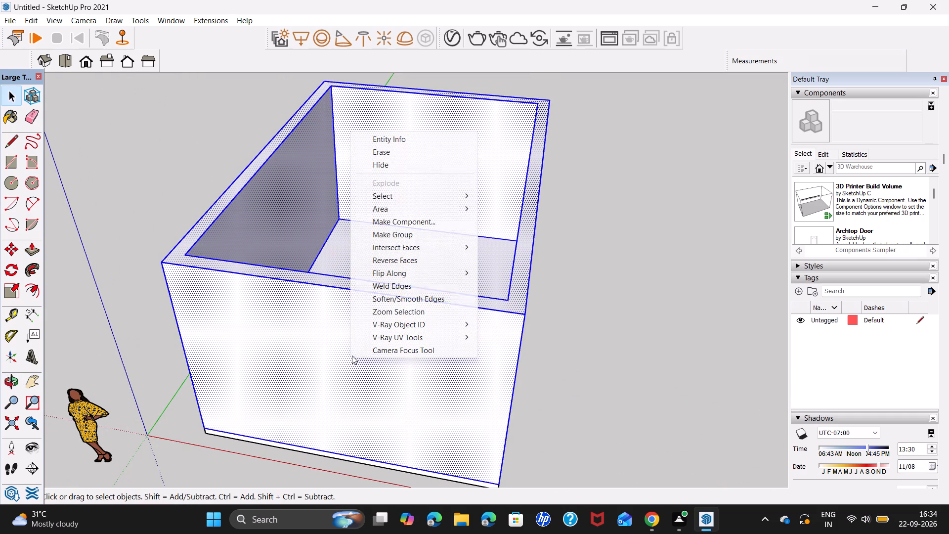
click(399, 235)
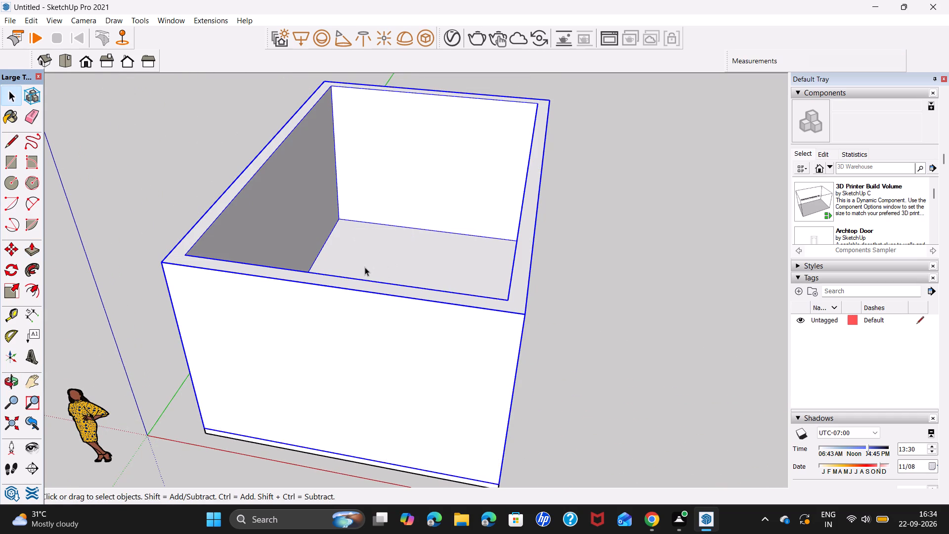
shift+middle_drag(362, 276, 359, 310)
click(568, 286)
Copy the FLOOR slab onto the top of the walls as a roof slab, aligning its lower corner with the matching top wall corner.
scroll(433, 372, down, 2)
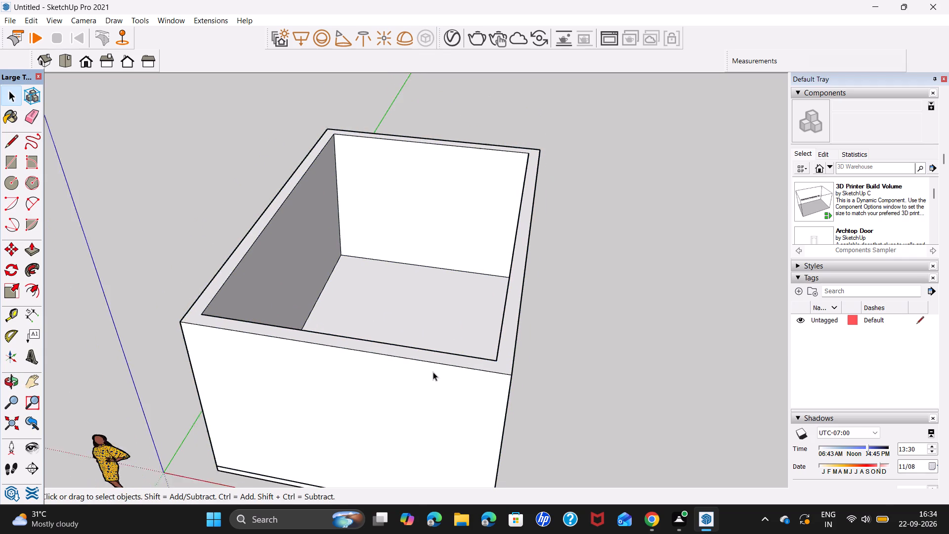
scroll(433, 372, down, 1)
shift+middle_drag(432, 372, 414, 326)
middle_drag(365, 401, 360, 347)
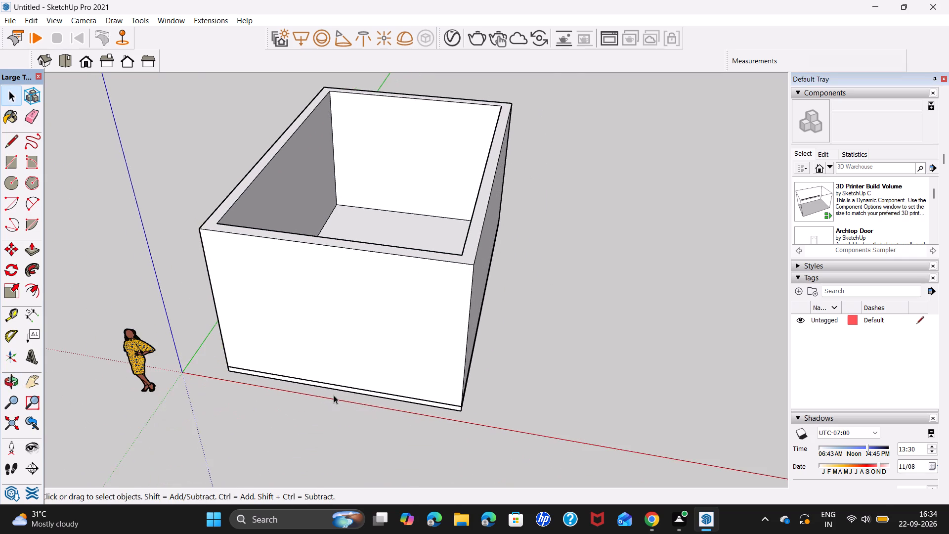
scroll(331, 392, up, 9)
click(176, 357)
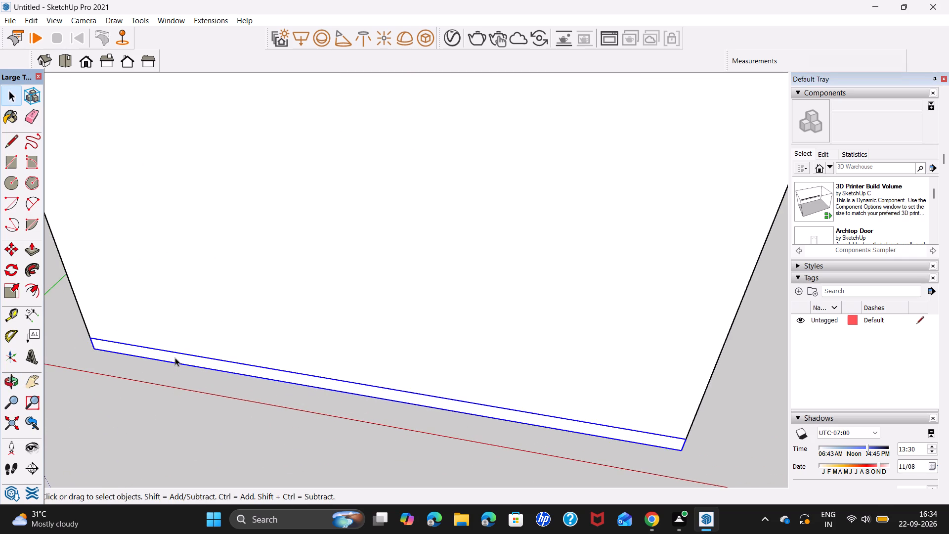
key(m)
click(93, 347)
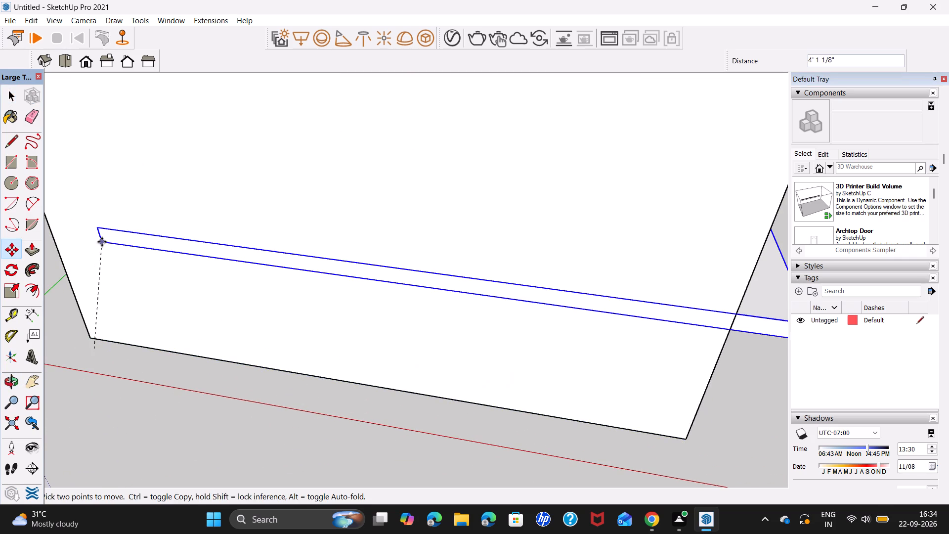
scroll(102, 241, down, 3)
shift+middle_drag(103, 244, 193, 436)
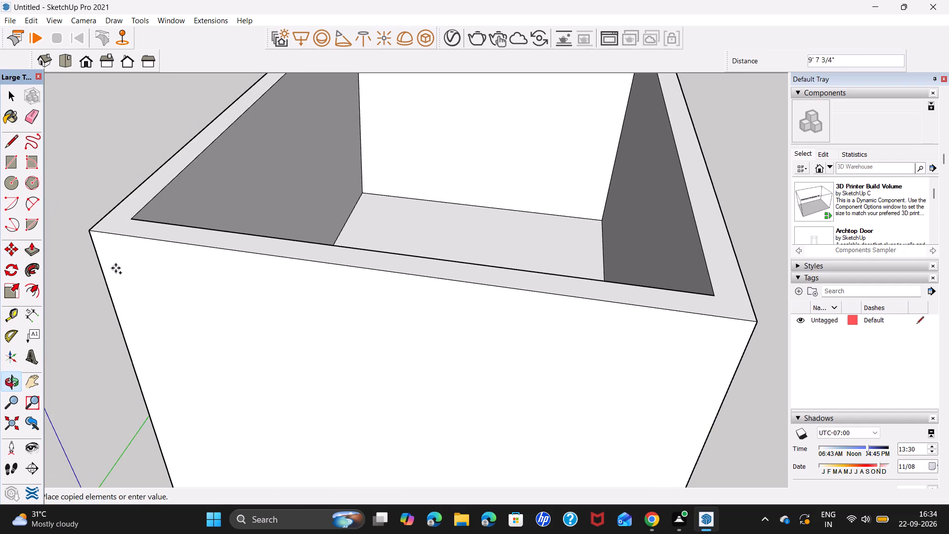
click(91, 228)
key(space)
Open the walls group and extrude its long outer side face outward by 12'.
scroll(294, 258, down, 2)
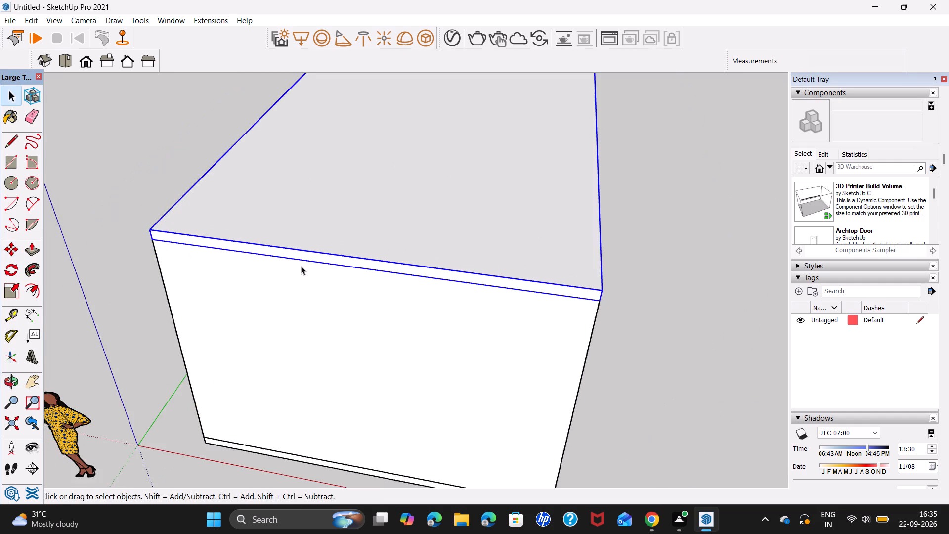
scroll(301, 266, down, 10)
middle_drag(340, 289, 219, 287)
scroll(332, 287, up, 5)
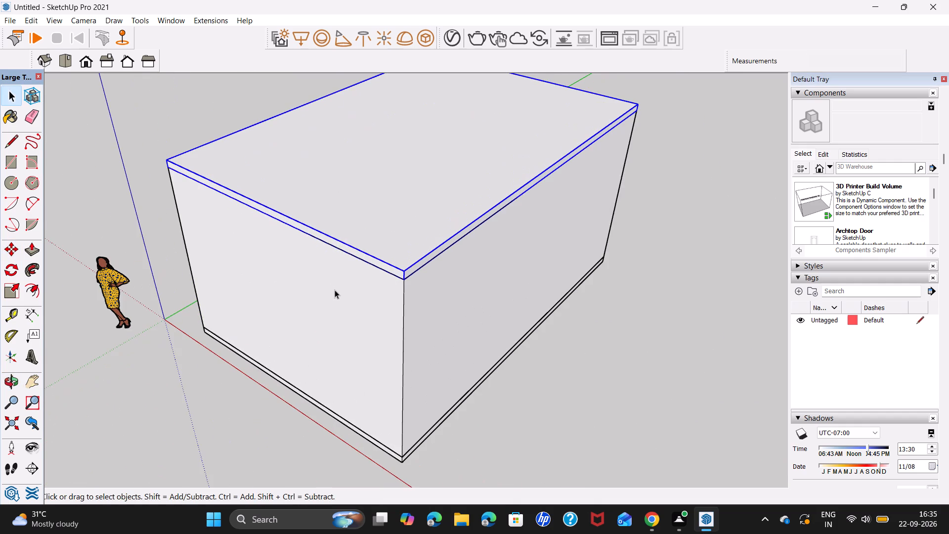
shift+middle_drag(344, 297, 257, 278)
scroll(261, 276, down, 5)
shift+middle_drag(292, 285, 260, 288)
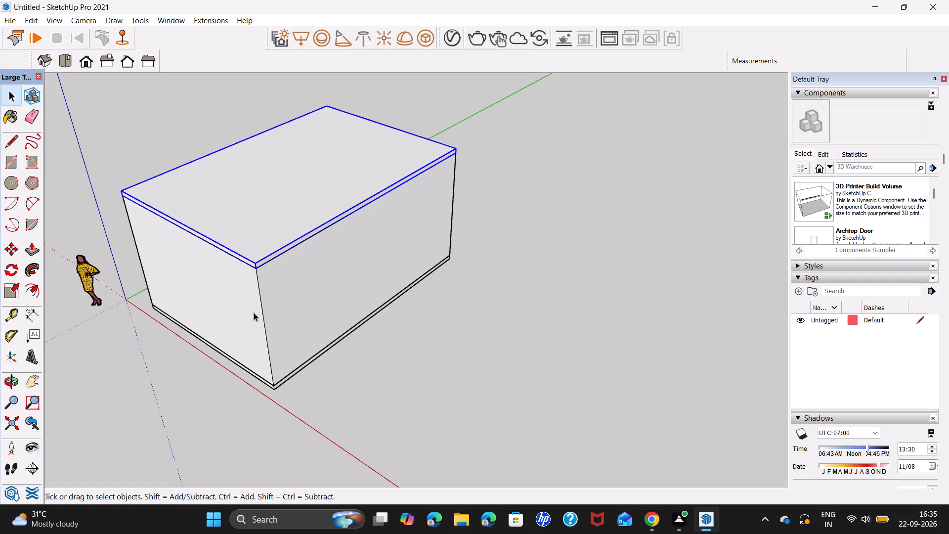
triple_click(301, 308)
click(301, 308)
click(301, 308)
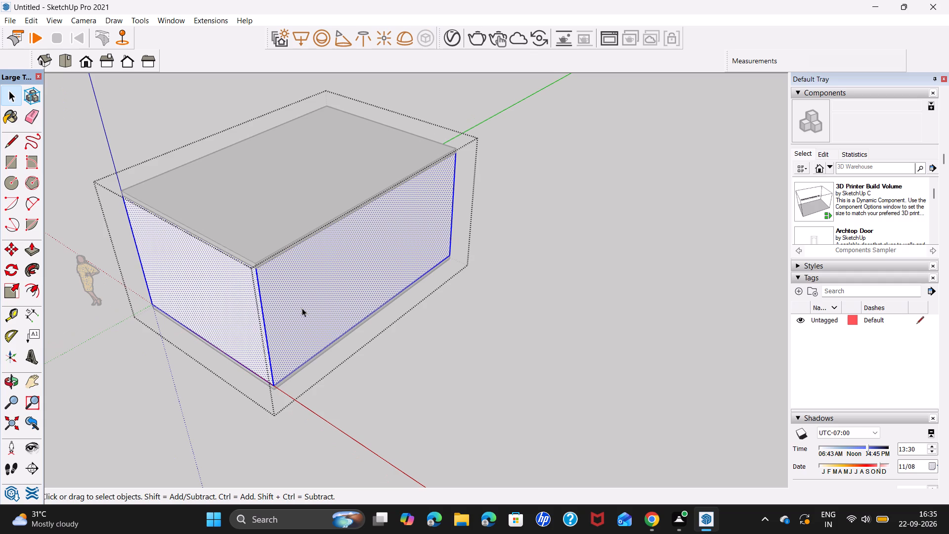
click(302, 310)
key(p)
click(301, 310)
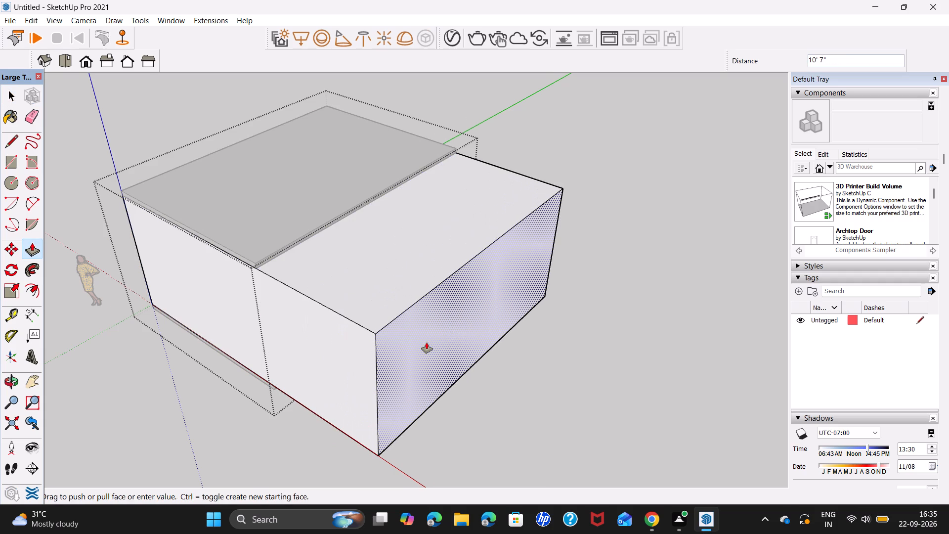
text(12')
key(Return)
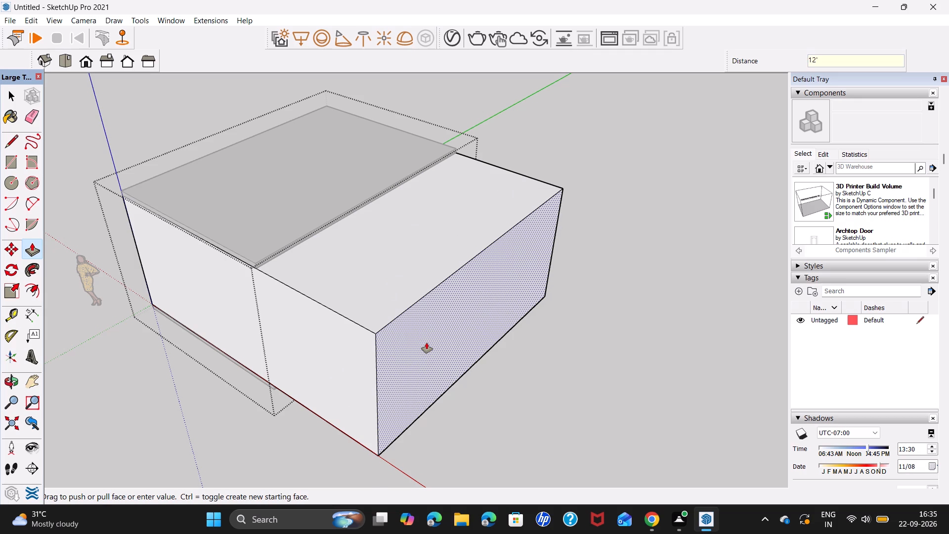
Open the roof slab group and extrude its long side face outward 12' to reach the widened walls' outer edge.
key(space)
scroll(347, 309, up, 5)
middle_drag(375, 325, 315, 288)
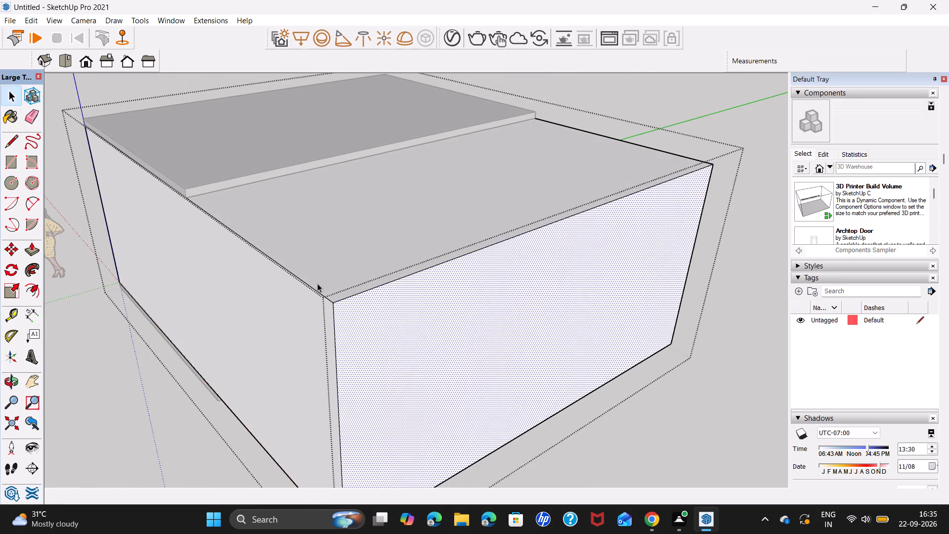
click(673, 112)
click(388, 148)
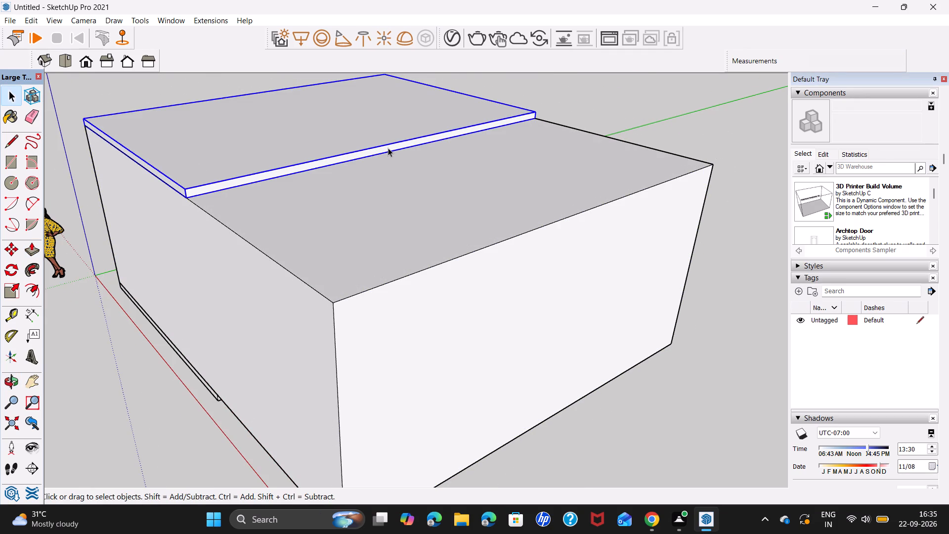
triple_click(388, 148)
click(388, 148)
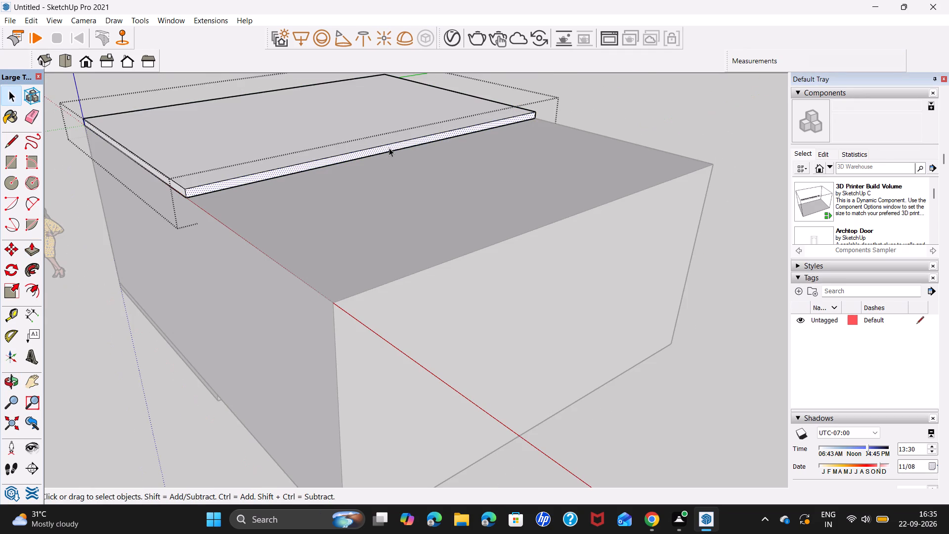
click(389, 148)
key(bracketleft)
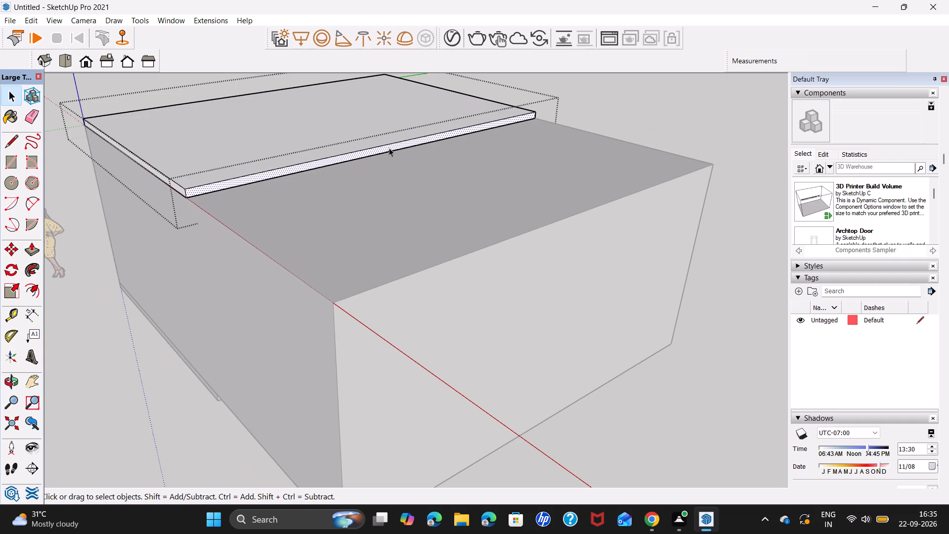
click(389, 148)
key(p)
click(401, 143)
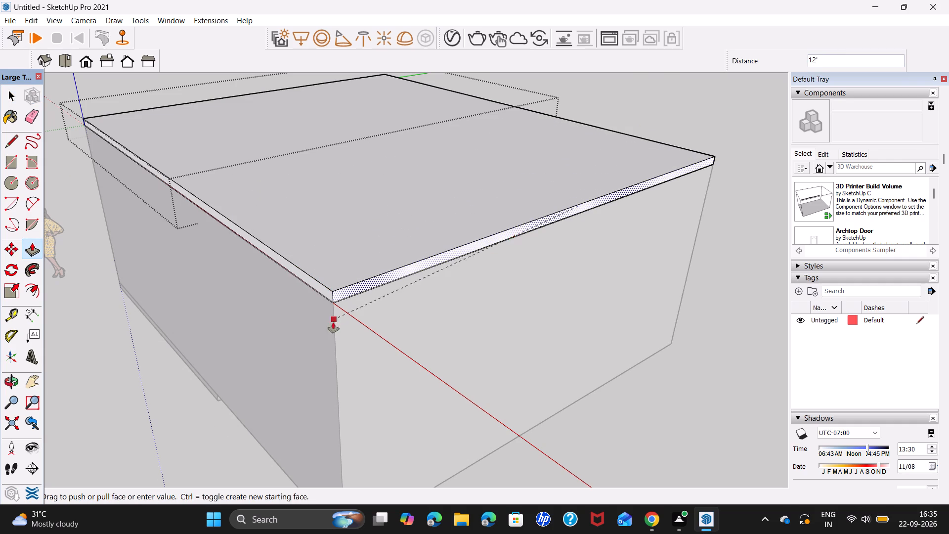
click(337, 351)
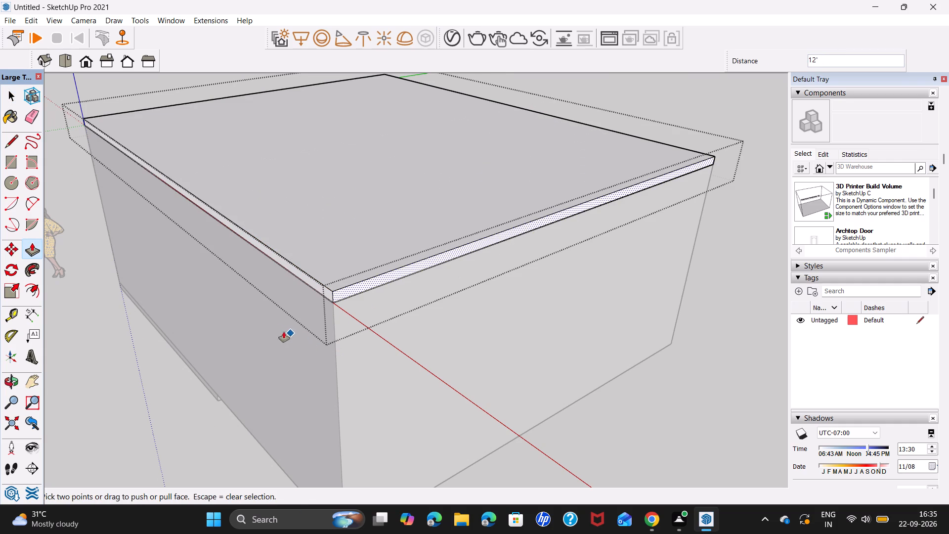
key(space)
shift+middle_drag(336, 356, 333, 271)
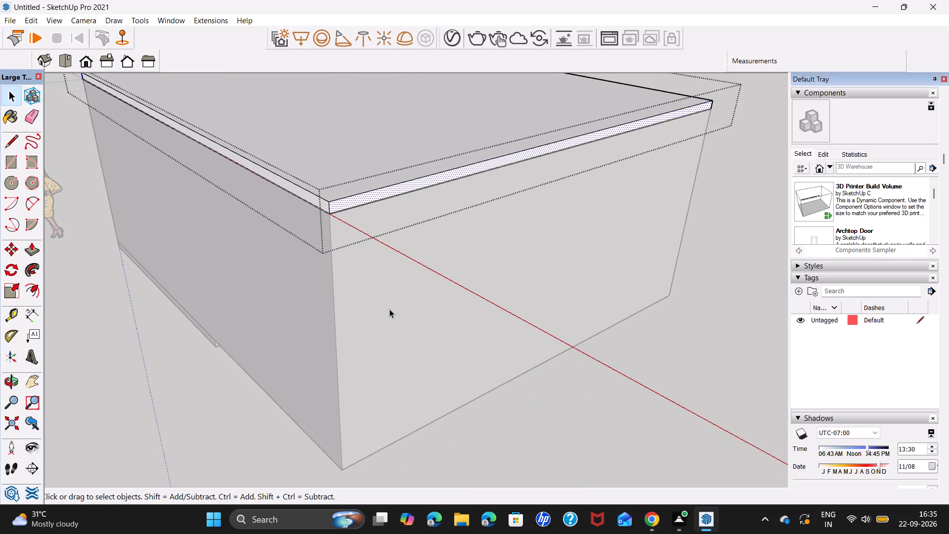
click(527, 418)
Open the floor slab group and extrude its long side face outward 12' to align with the widened walls above.
shift+middle_drag(362, 364, 346, 276)
middle_drag(366, 373, 362, 359)
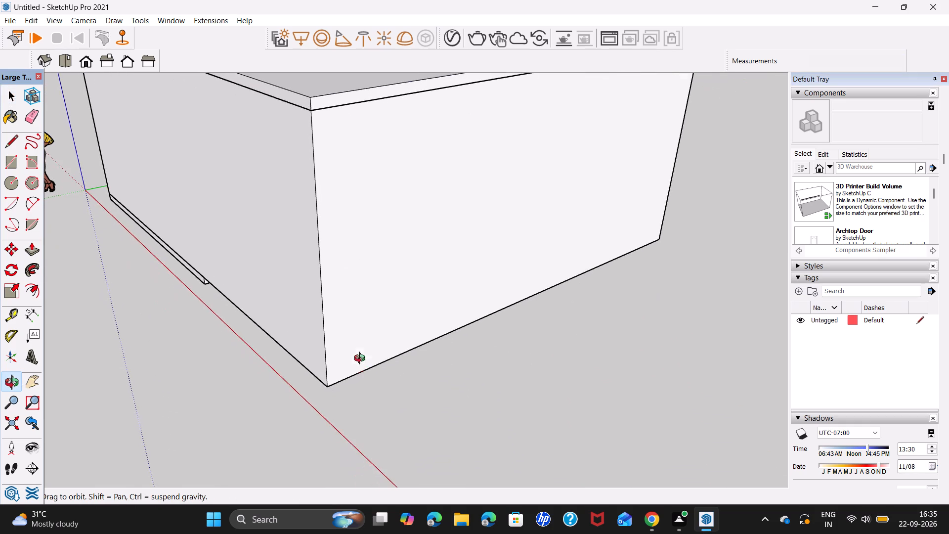
middle_drag(362, 359, 332, 265)
scroll(322, 265, up, 2)
shift+middle_drag(341, 296, 326, 279)
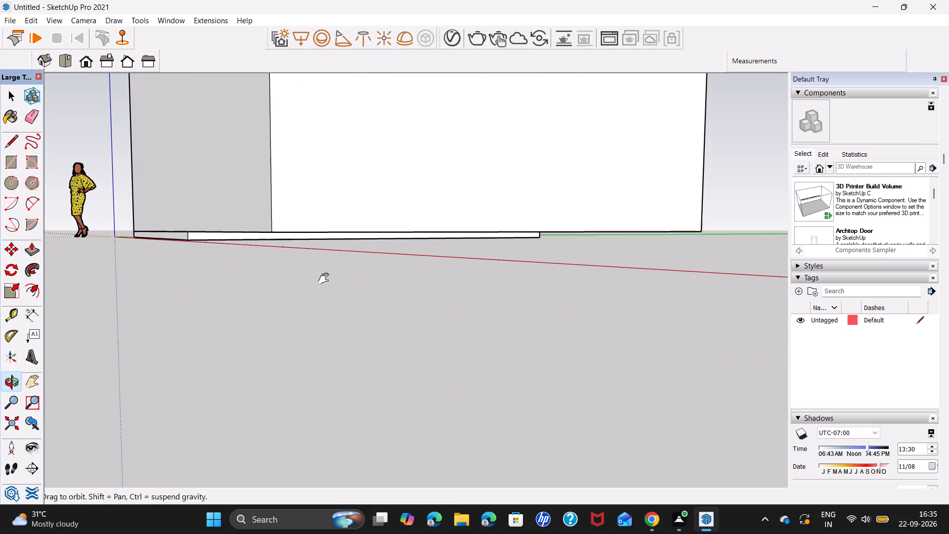
shift+middle_drag(326, 279, 313, 252)
middle_drag(344, 361, 338, 329)
shift+middle_drag(301, 276, 325, 323)
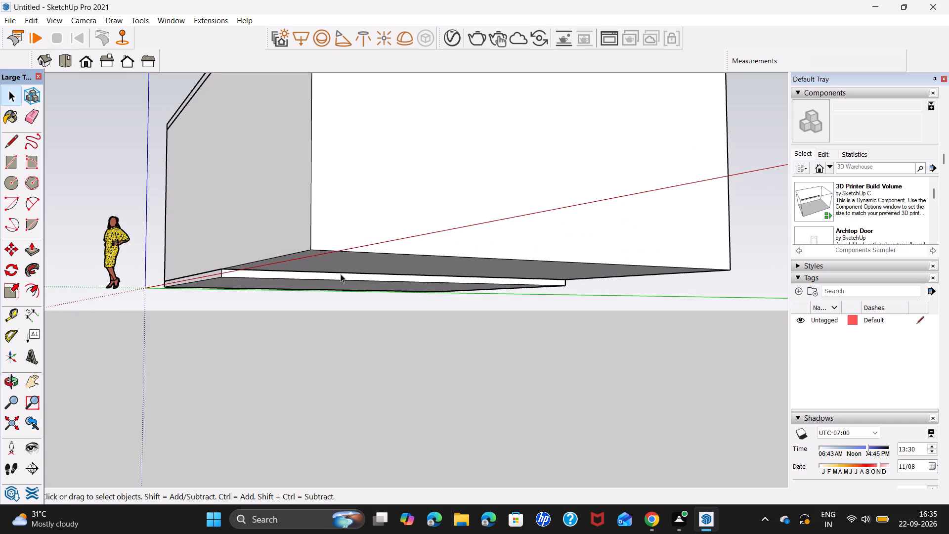
triple_click(342, 276)
click(342, 276)
click(343, 276)
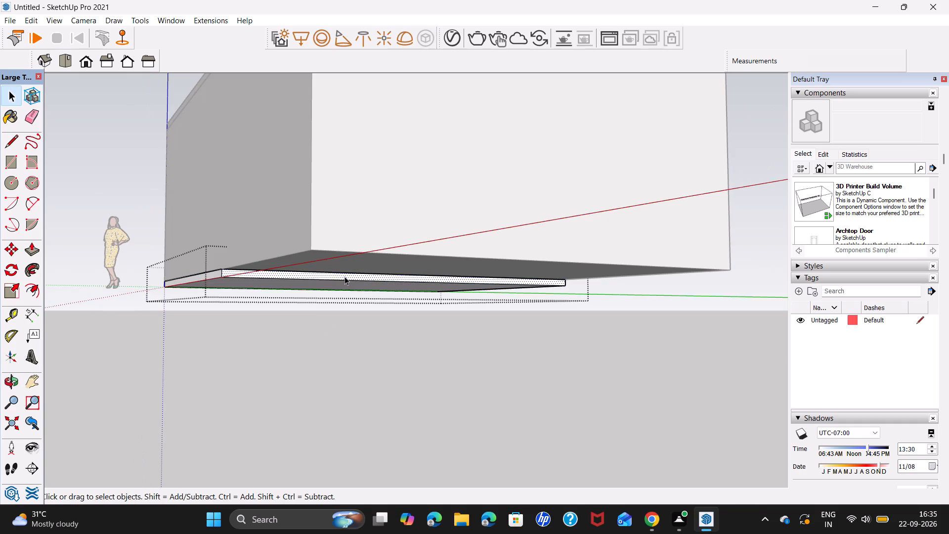
key(p)
click(345, 275)
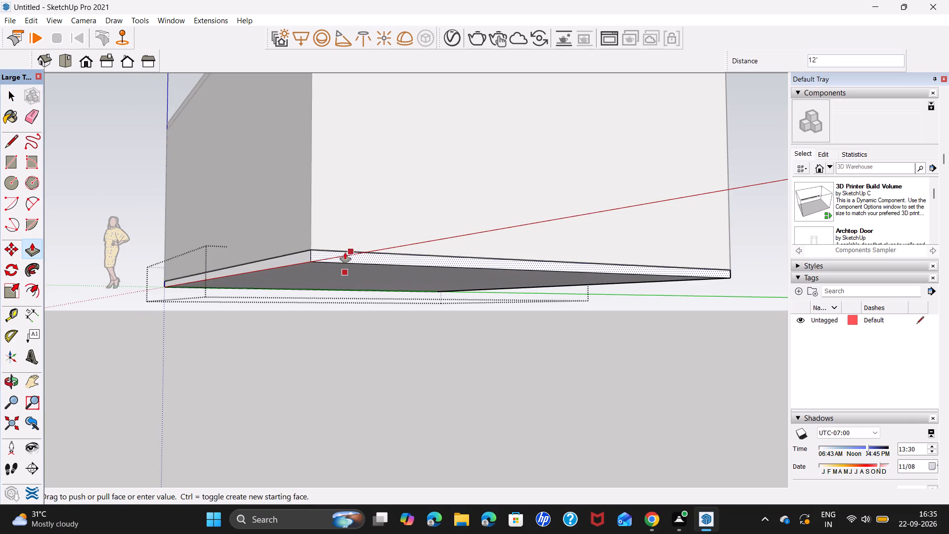
click(309, 222)
key(space)
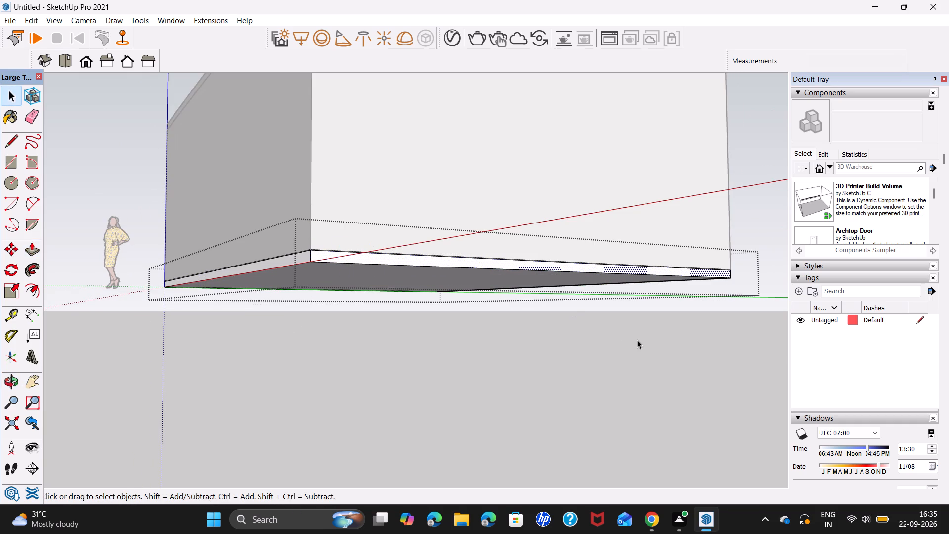
click(637, 340)
Draw a rectangle about 12' 10" by 8' 11" on the front wall, rising from its bottom edge near the origin-side corner.
middle_drag(463, 246, 523, 335)
scroll(523, 335, down, 3)
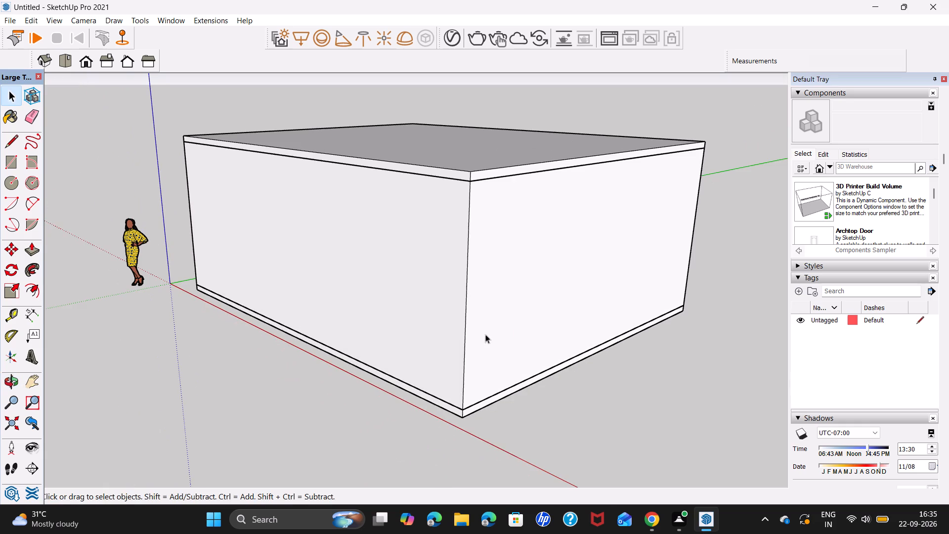
shift+middle_drag(450, 328, 542, 332)
middle_drag(472, 350, 543, 341)
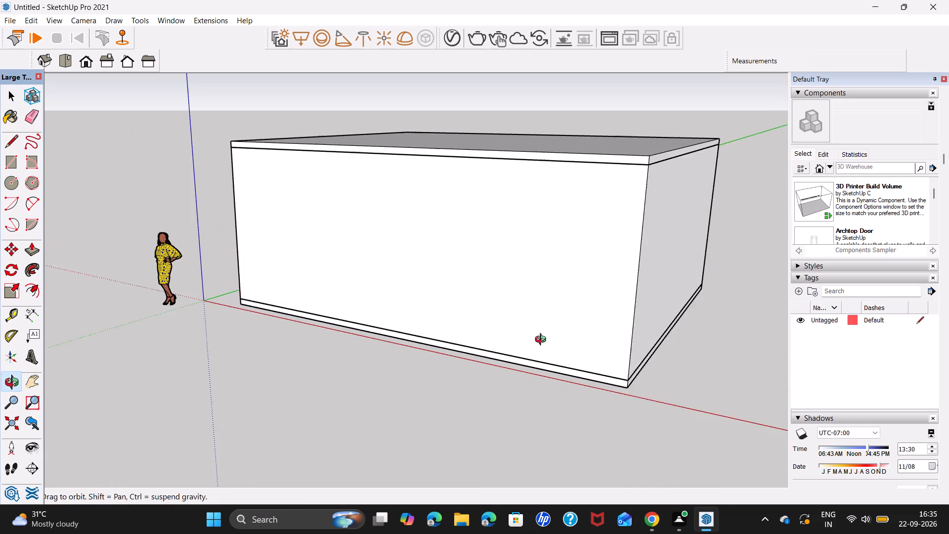
middle_drag(543, 341, 560, 342)
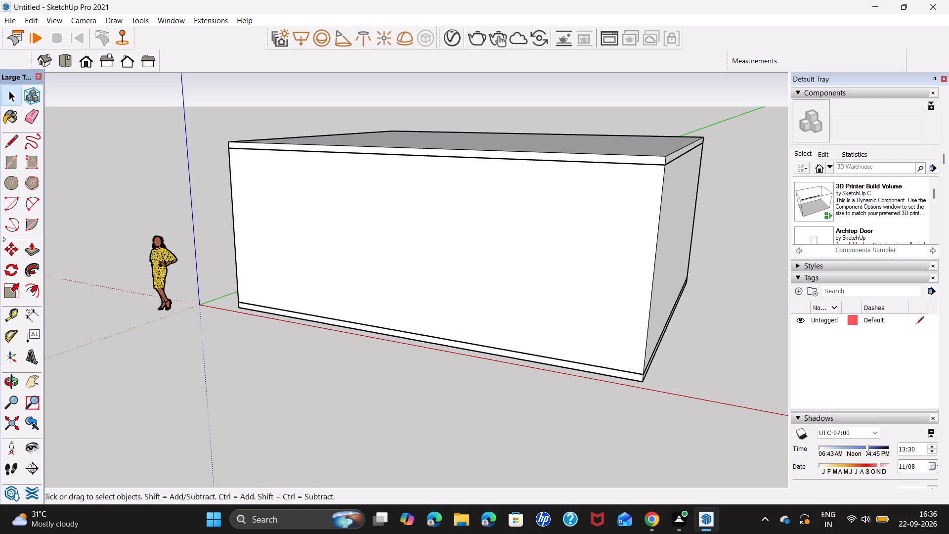
click(12, 164)
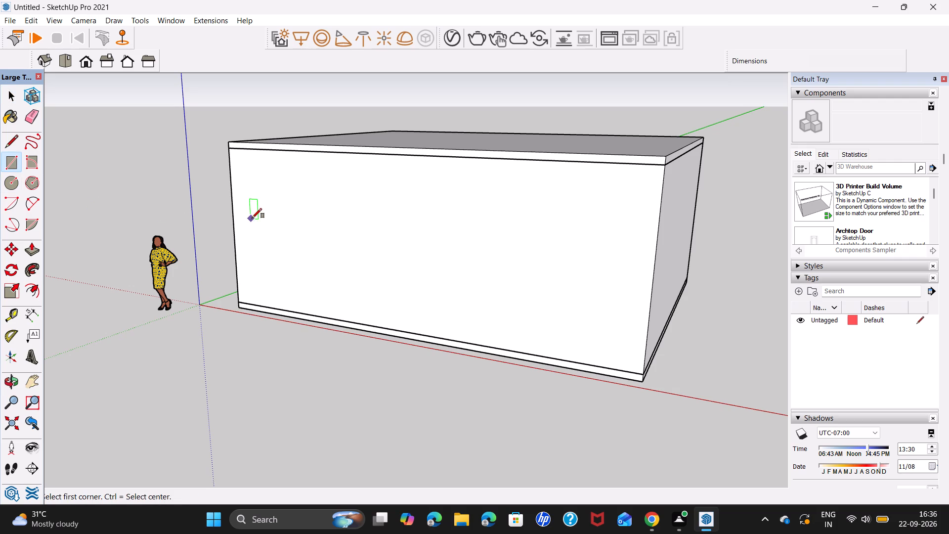
click(264, 304)
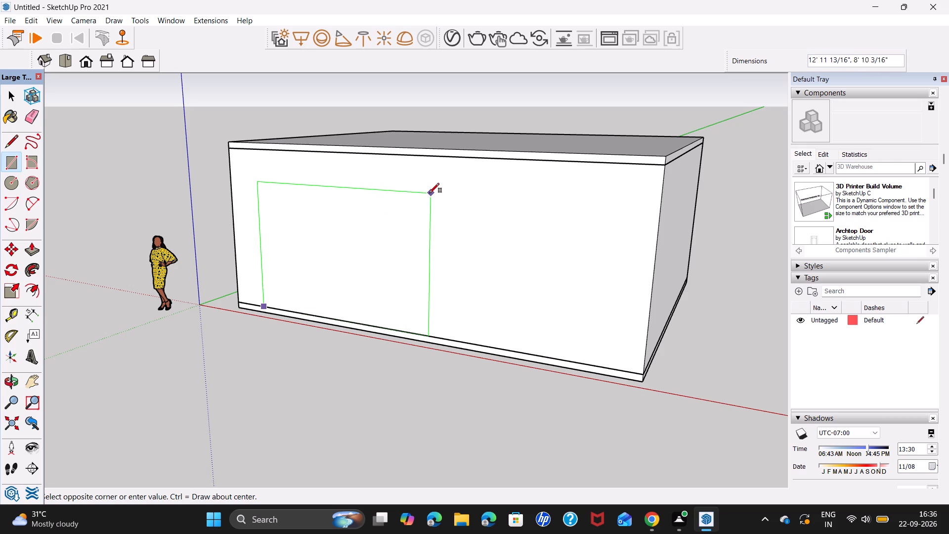
click(429, 192)
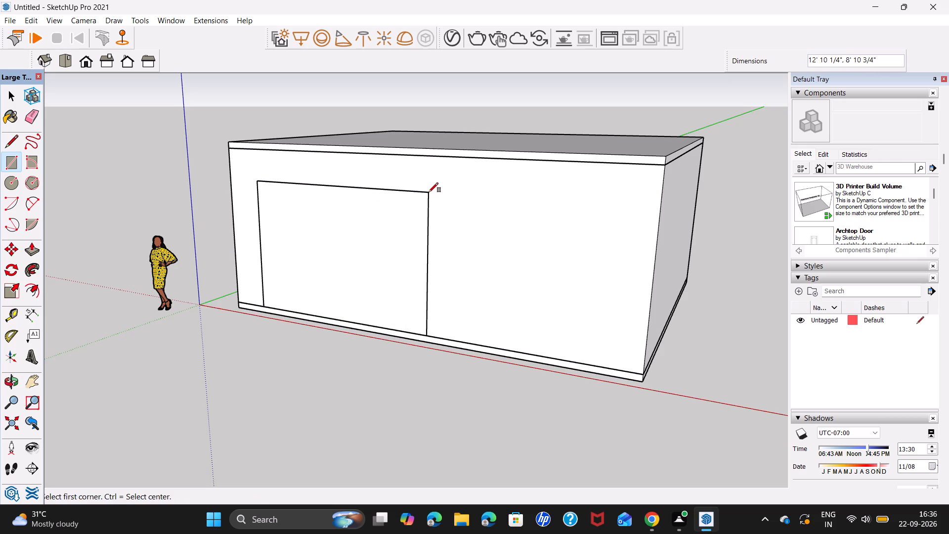
key(space)
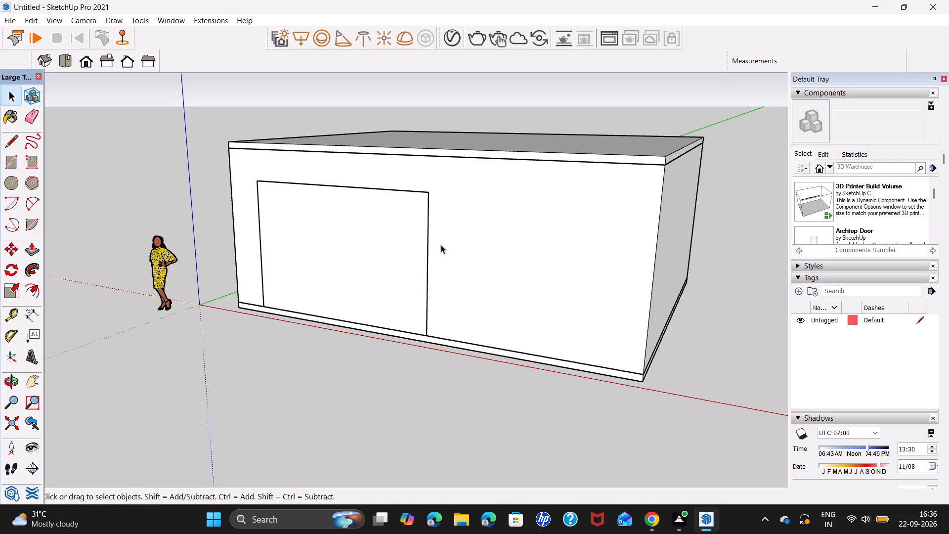
Open the walls group and redraw the about 12' 10" by 8' 11" rectangle on its front face, tracing the existing outline's corners.
triple_click(528, 270)
click(4, 163)
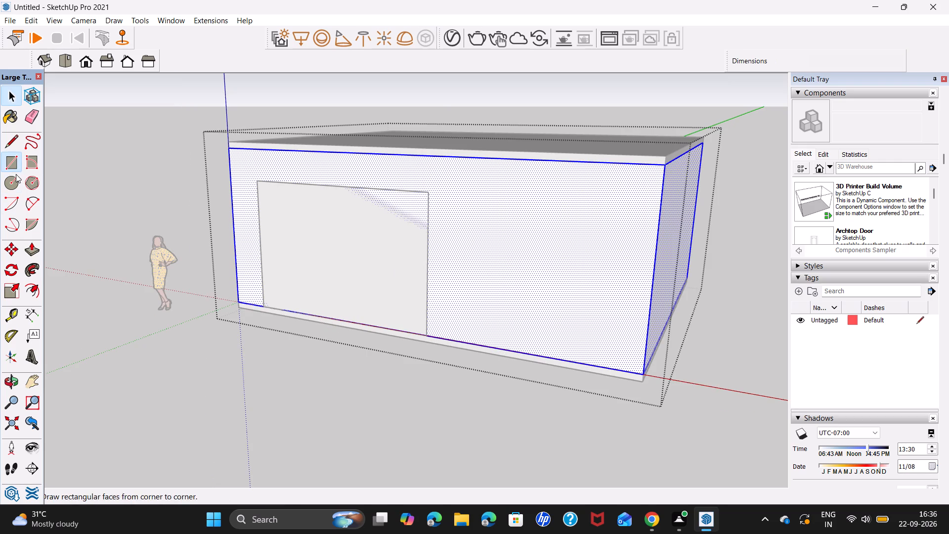
click(265, 304)
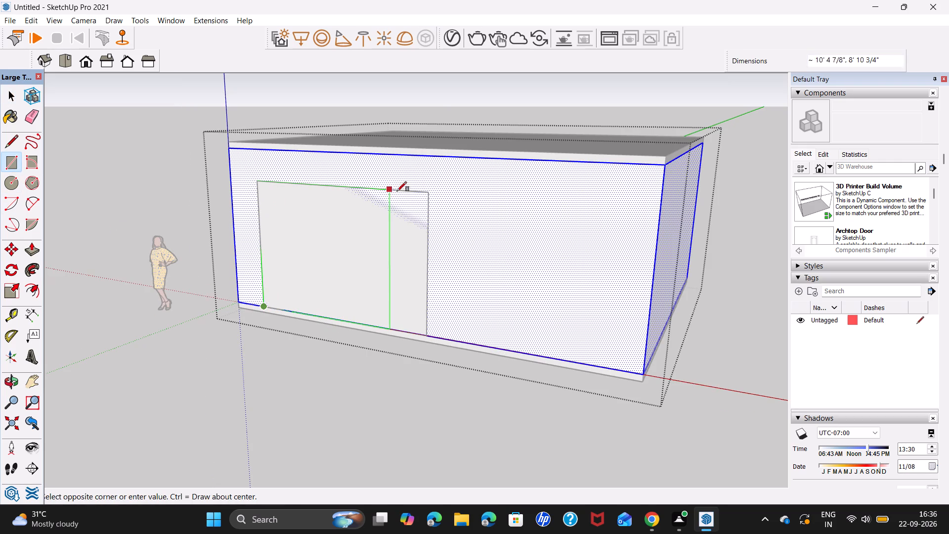
click(430, 193)
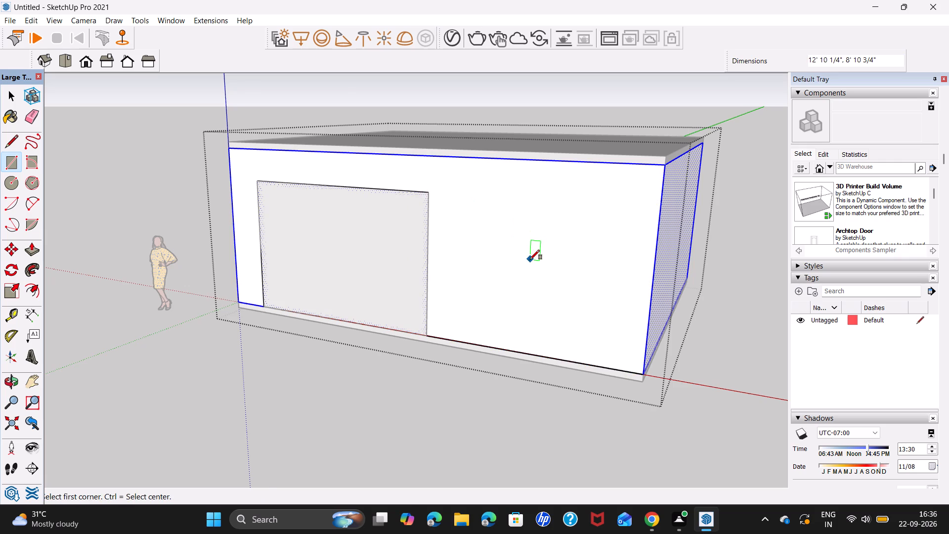
Draw a second rectangle about 9' 2" by 7' 5" on the front wall's bottom edge, between the larger rectangle and the far corner.
scroll(530, 260, down, 1)
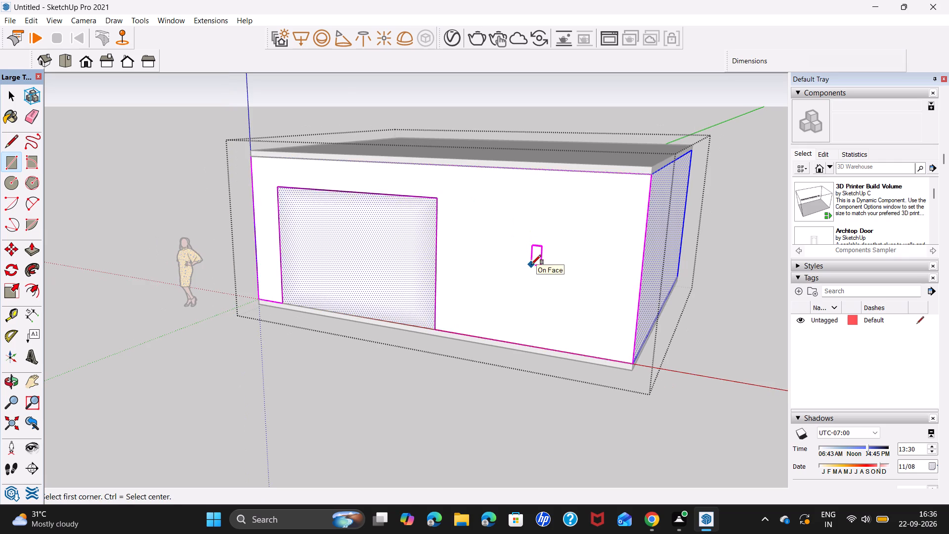
shift+middle_drag(531, 265, 445, 255)
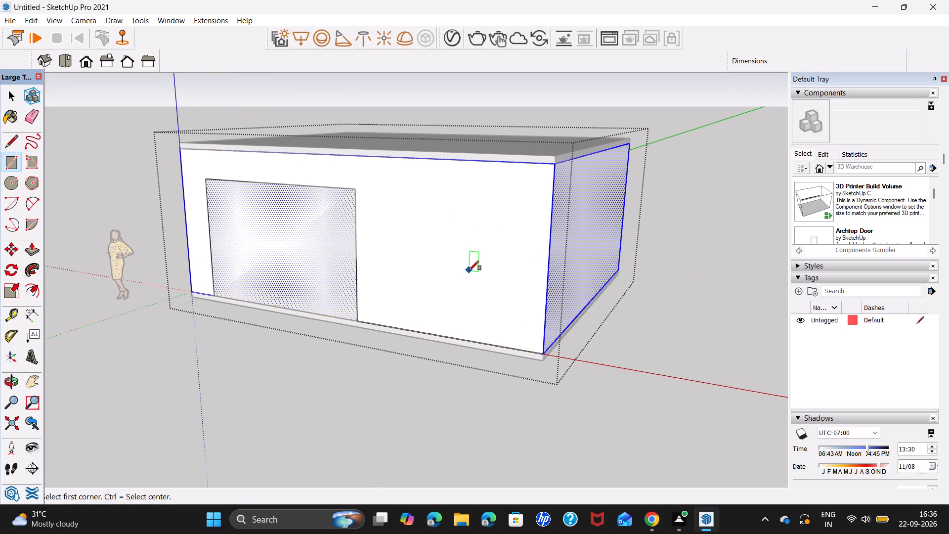
click(387, 323)
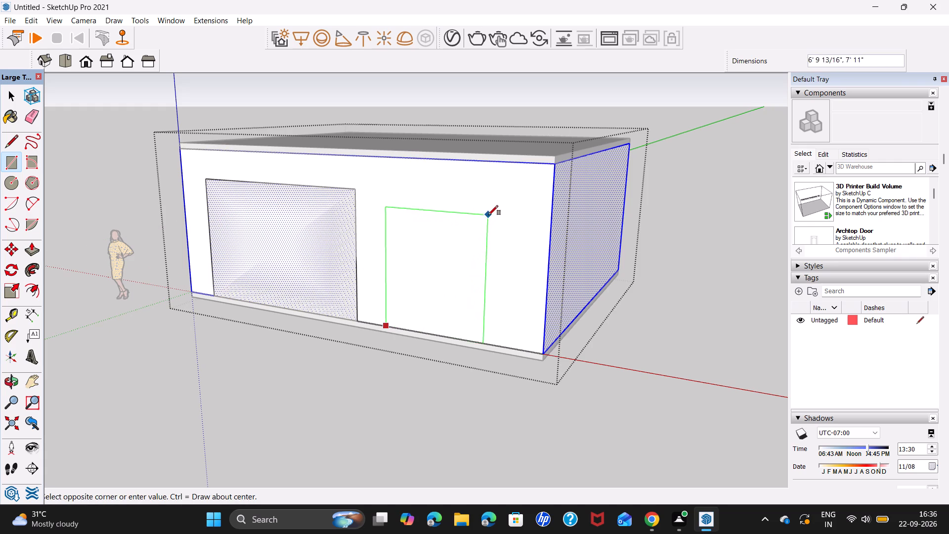
click(527, 227)
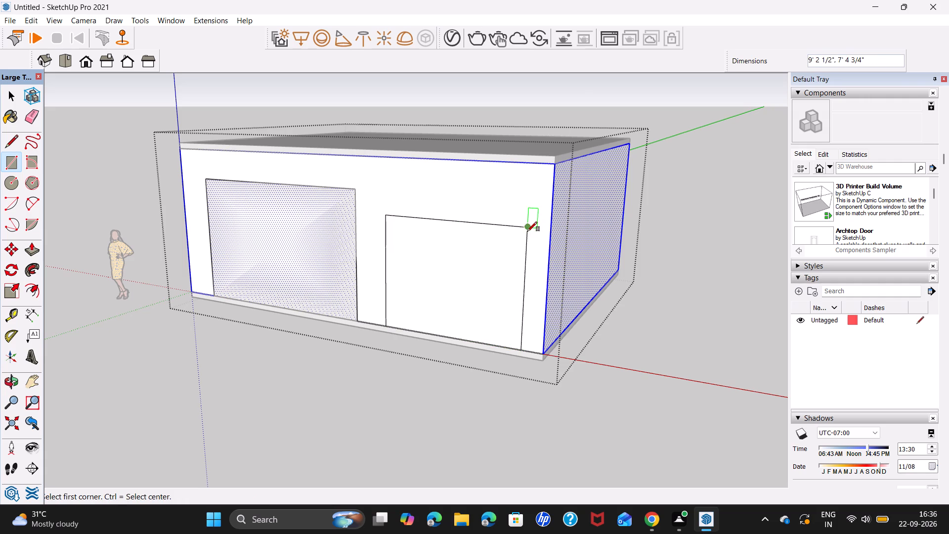
key(space)
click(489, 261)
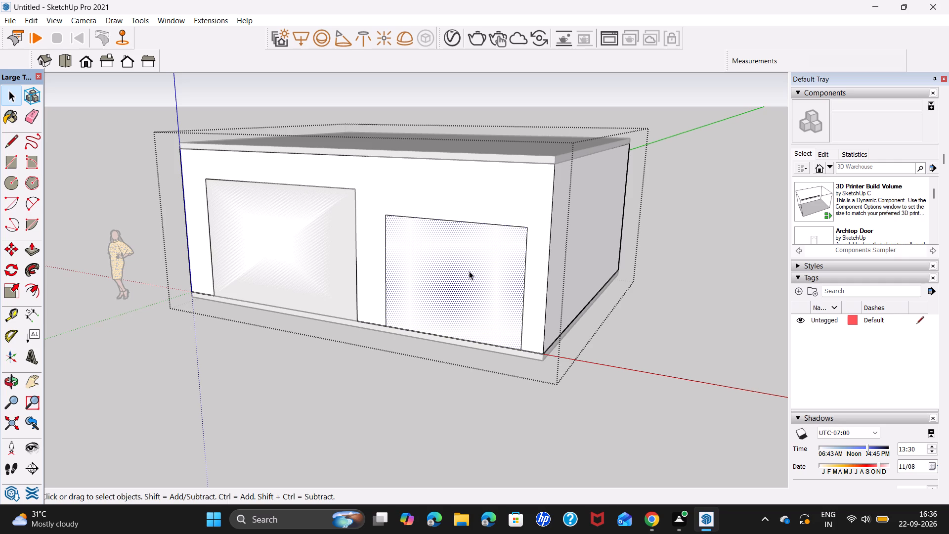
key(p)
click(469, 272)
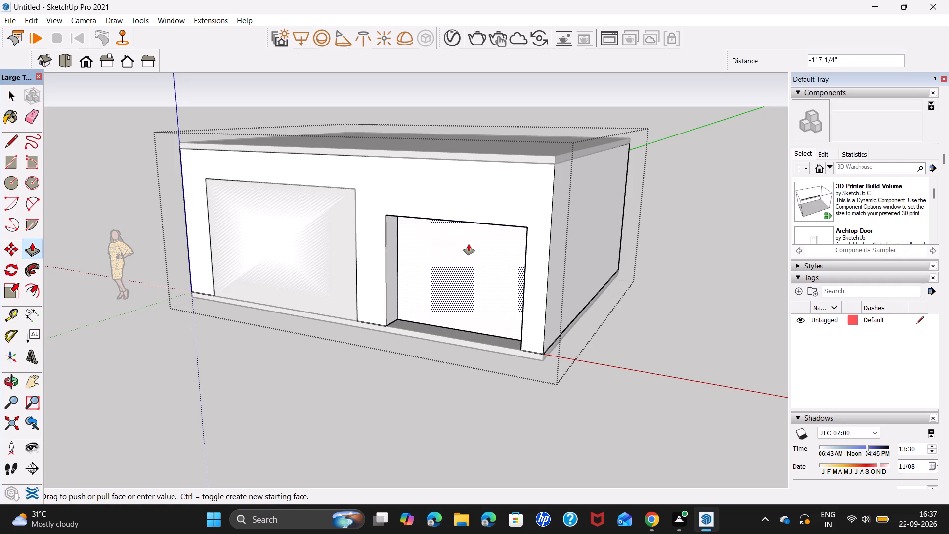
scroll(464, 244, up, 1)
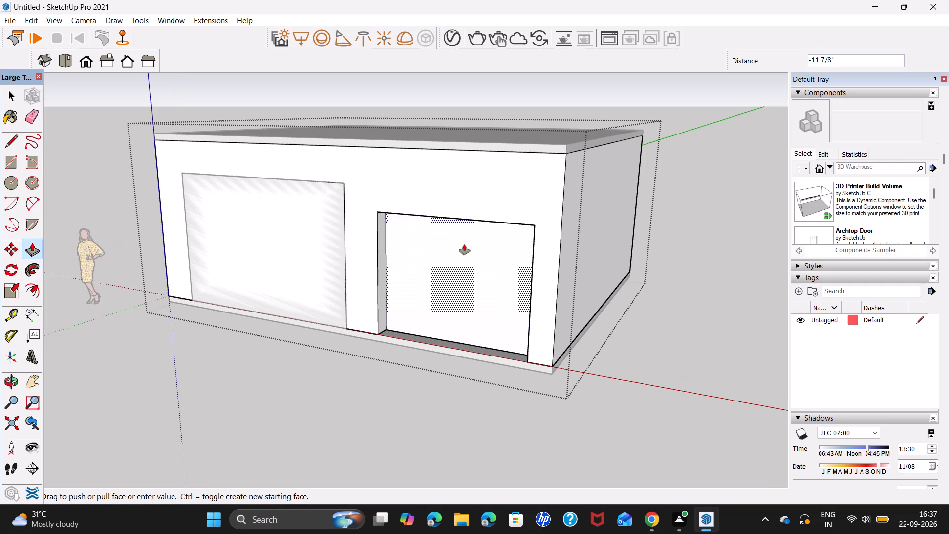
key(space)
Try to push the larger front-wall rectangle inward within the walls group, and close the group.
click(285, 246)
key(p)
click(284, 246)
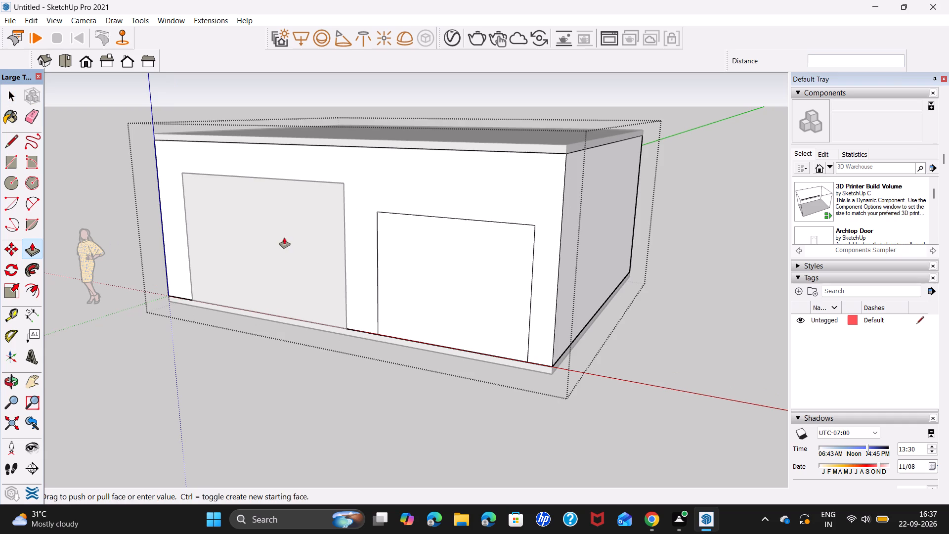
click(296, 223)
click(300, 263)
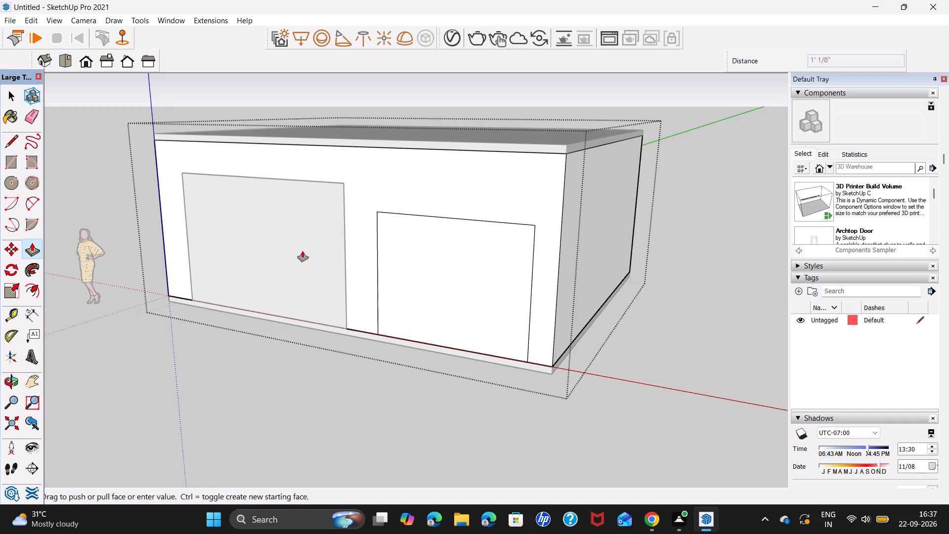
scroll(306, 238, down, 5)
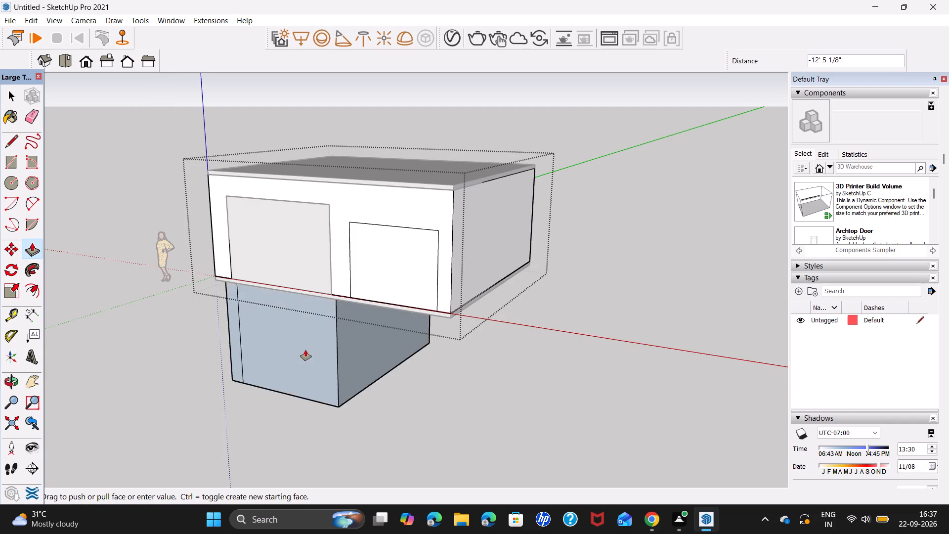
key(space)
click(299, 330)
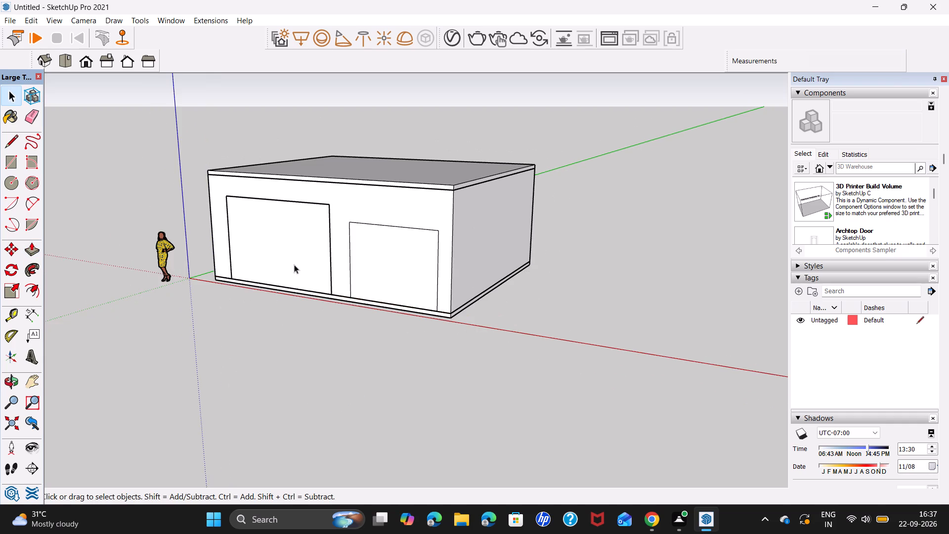
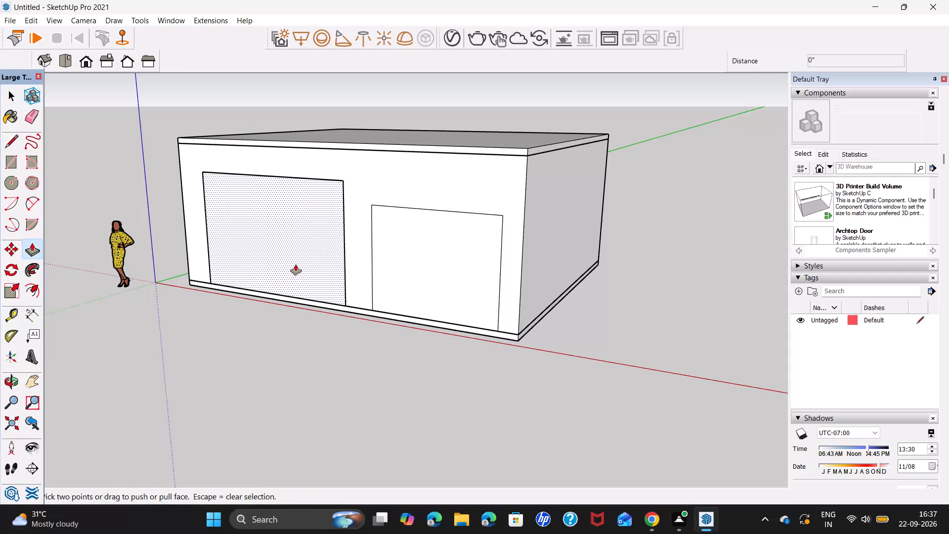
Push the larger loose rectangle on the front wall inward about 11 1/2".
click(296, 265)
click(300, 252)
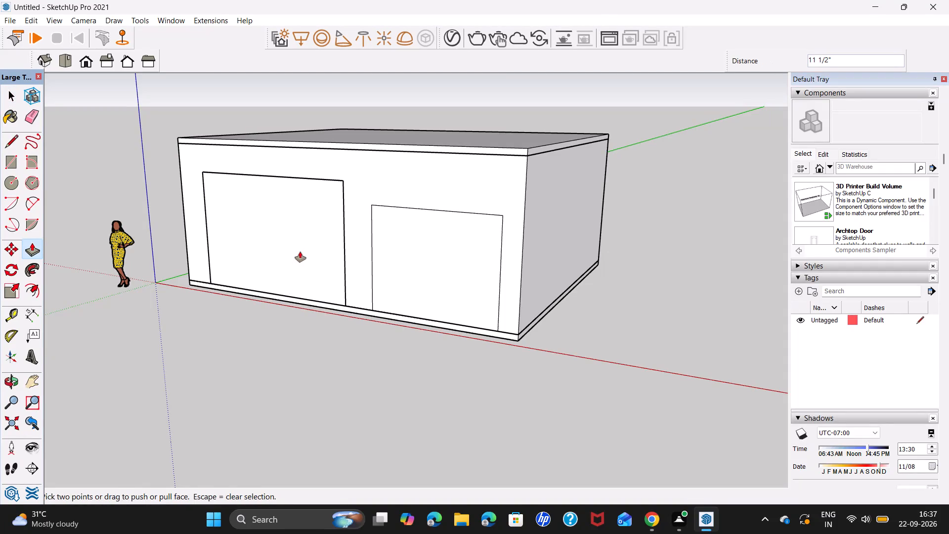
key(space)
Examine which front-wall outlines belong to the walls group and which are loose, opening the group and closing it again.
scroll(310, 272, up, 2)
middle_drag(313, 277, 306, 193)
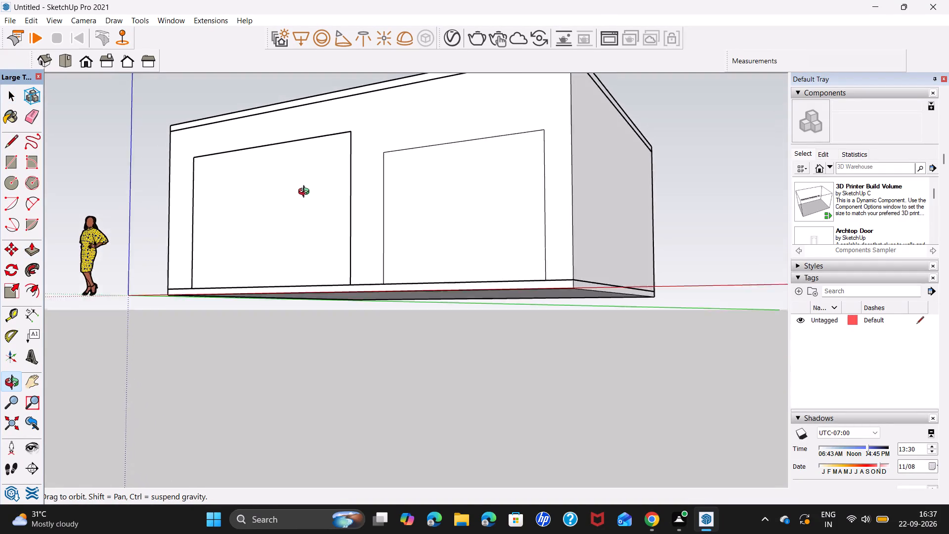
middle_drag(306, 193, 372, 257)
click(324, 267)
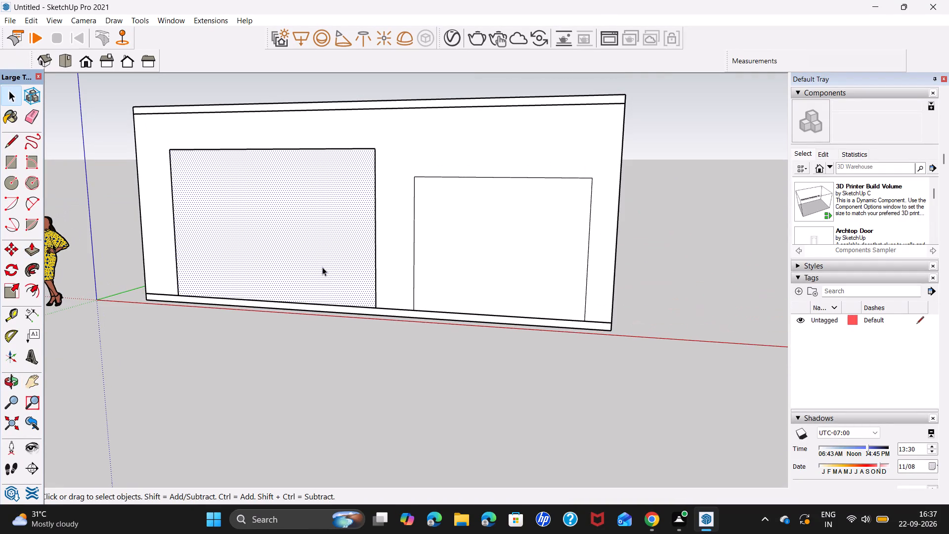
triple_click(322, 267)
click(322, 267)
click(460, 260)
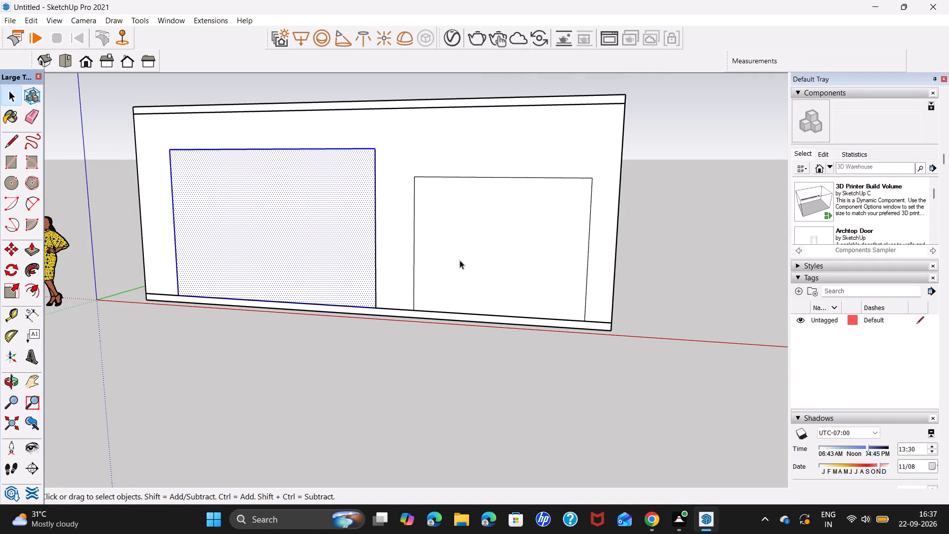
click(394, 259)
triple_click(394, 259)
double_click(397, 259)
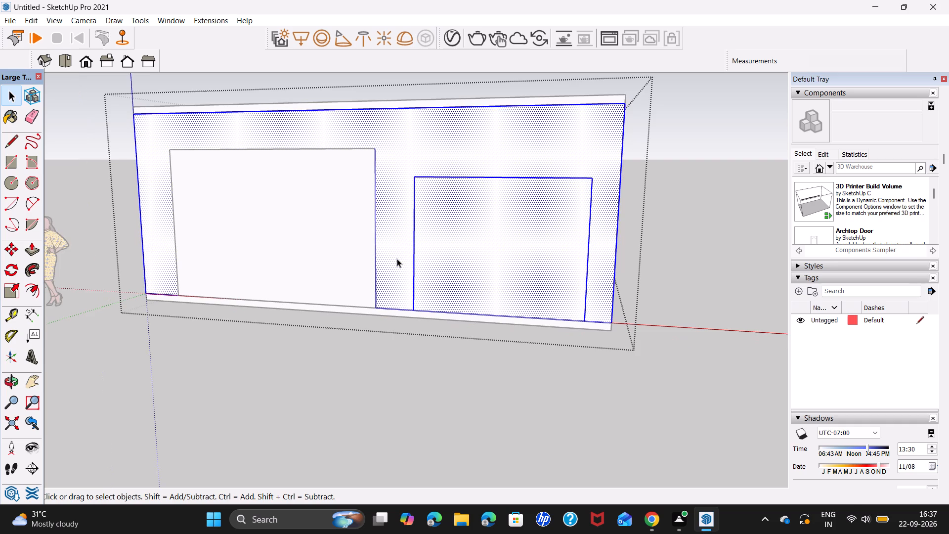
click(351, 256)
click(459, 260)
click(383, 261)
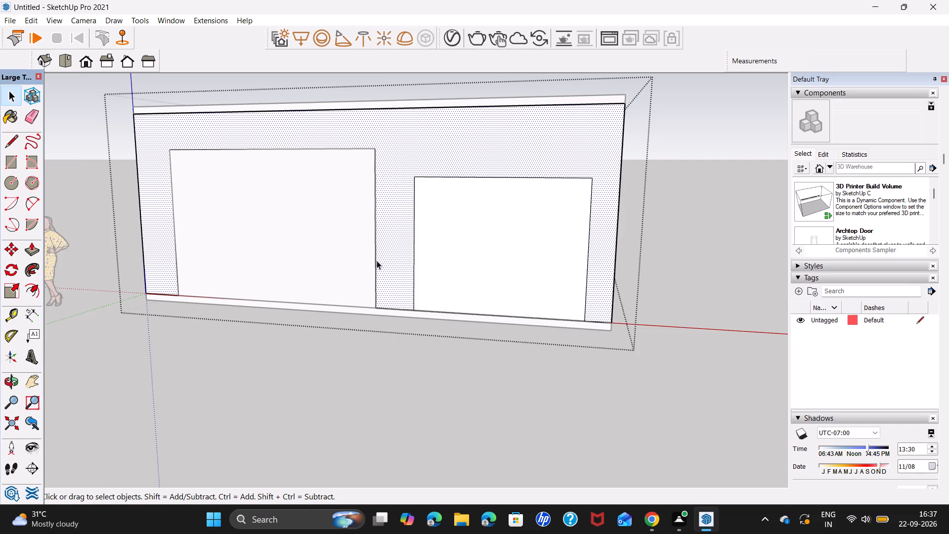
key(space)
click(691, 267)
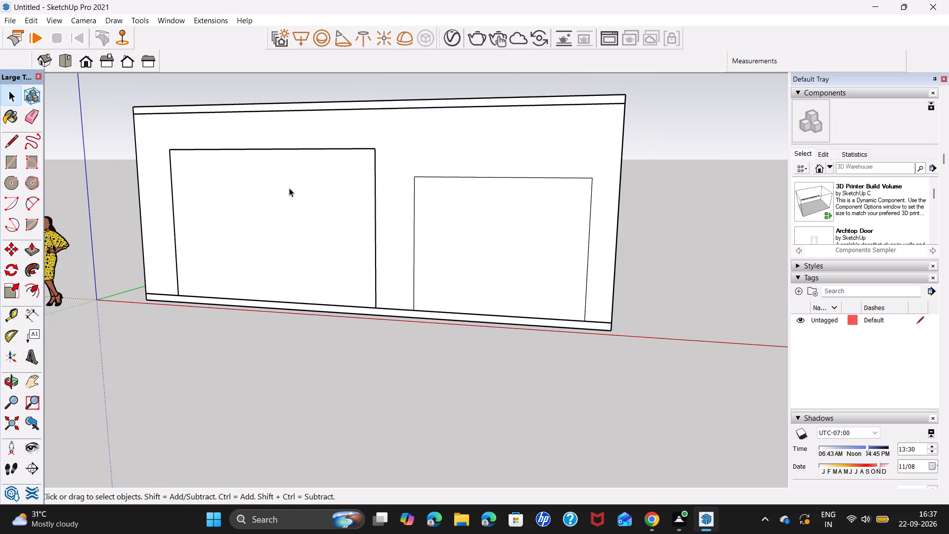
Delete the loose top edge and both loose side edges around the front of the larger opening.
click(351, 149)
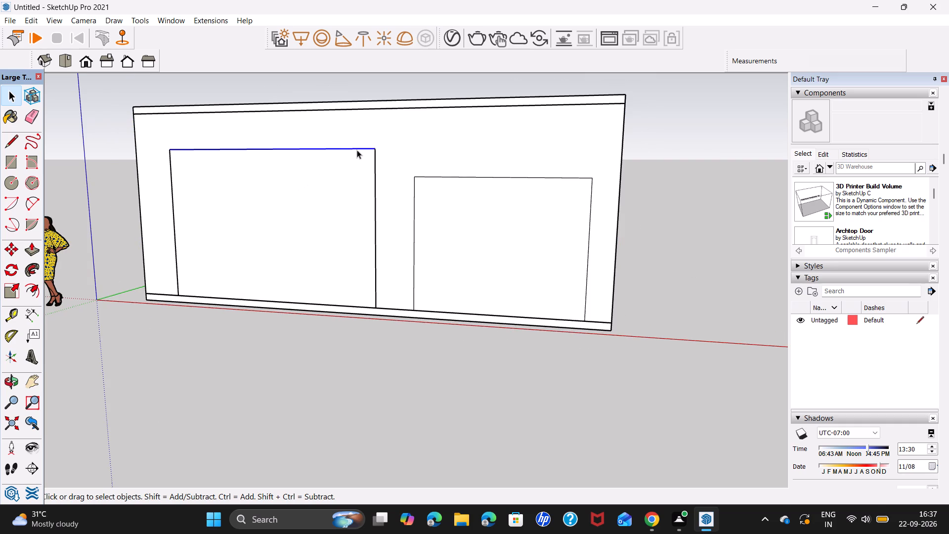
key(Delete)
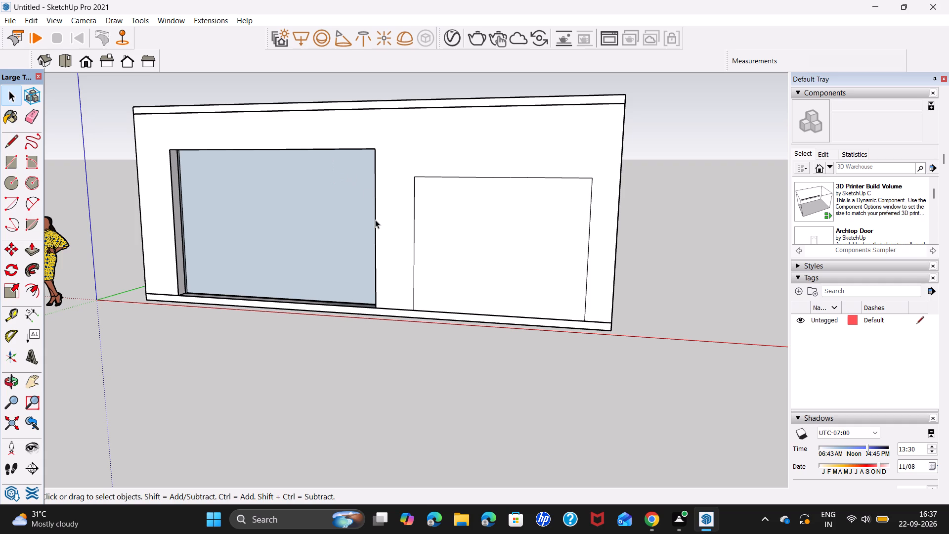
click(375, 220)
key(Delete)
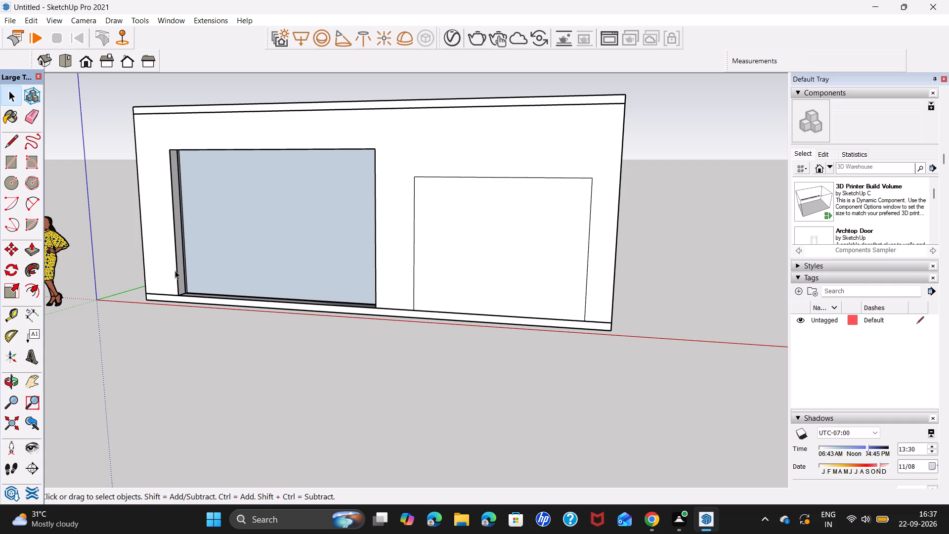
click(177, 273)
key(Delete)
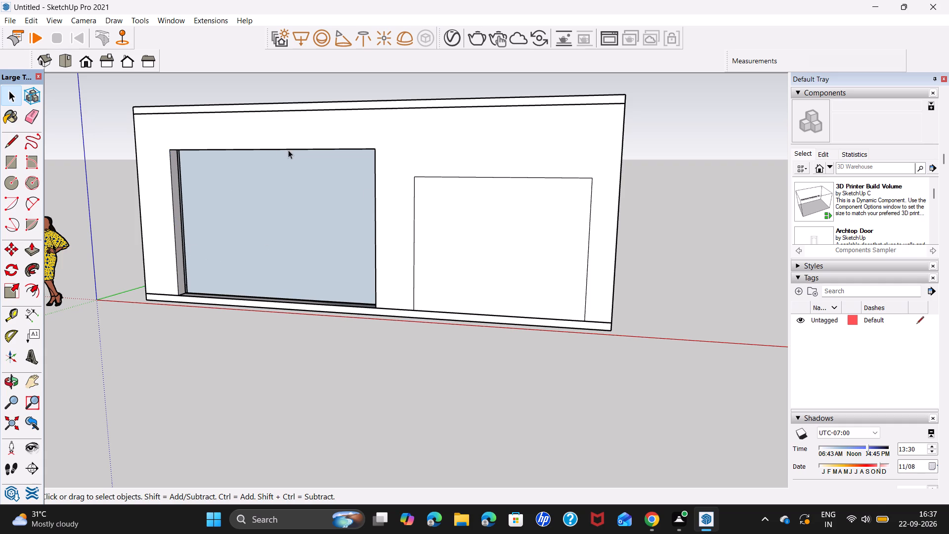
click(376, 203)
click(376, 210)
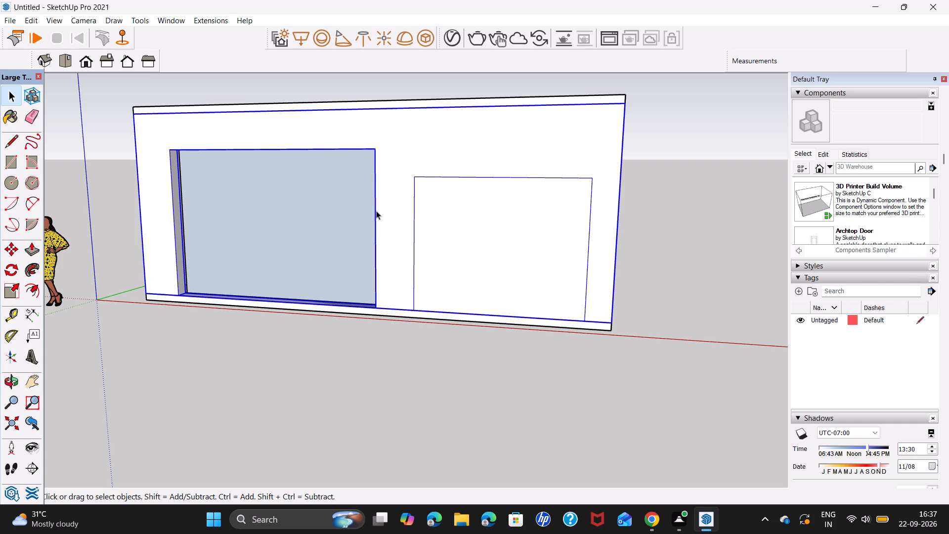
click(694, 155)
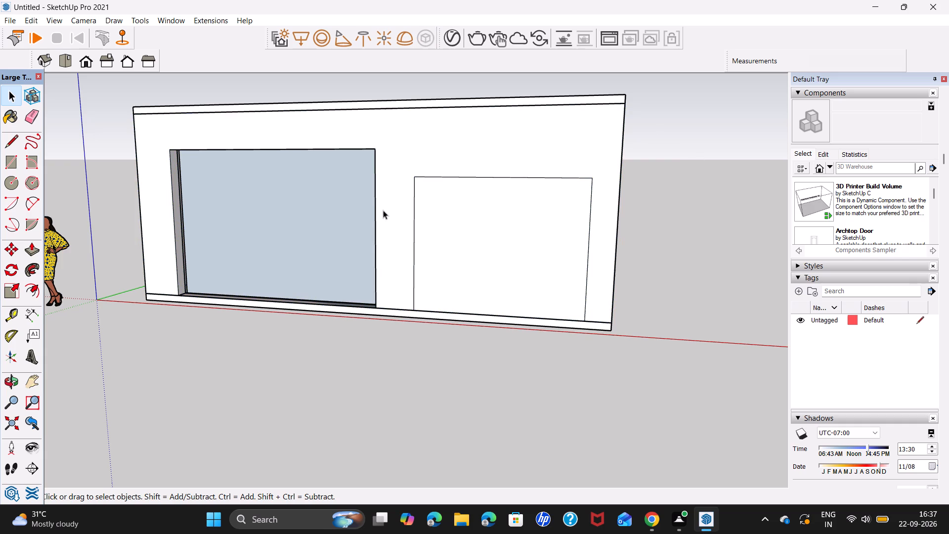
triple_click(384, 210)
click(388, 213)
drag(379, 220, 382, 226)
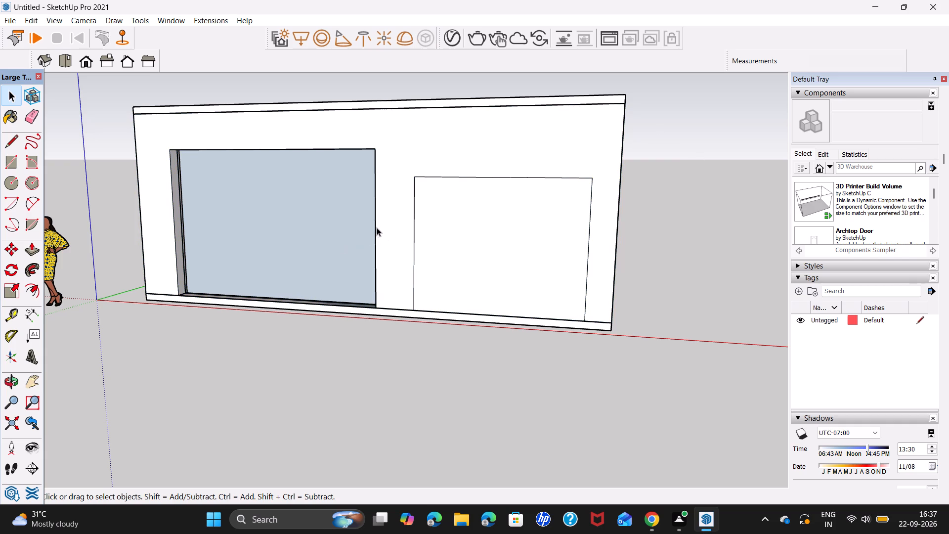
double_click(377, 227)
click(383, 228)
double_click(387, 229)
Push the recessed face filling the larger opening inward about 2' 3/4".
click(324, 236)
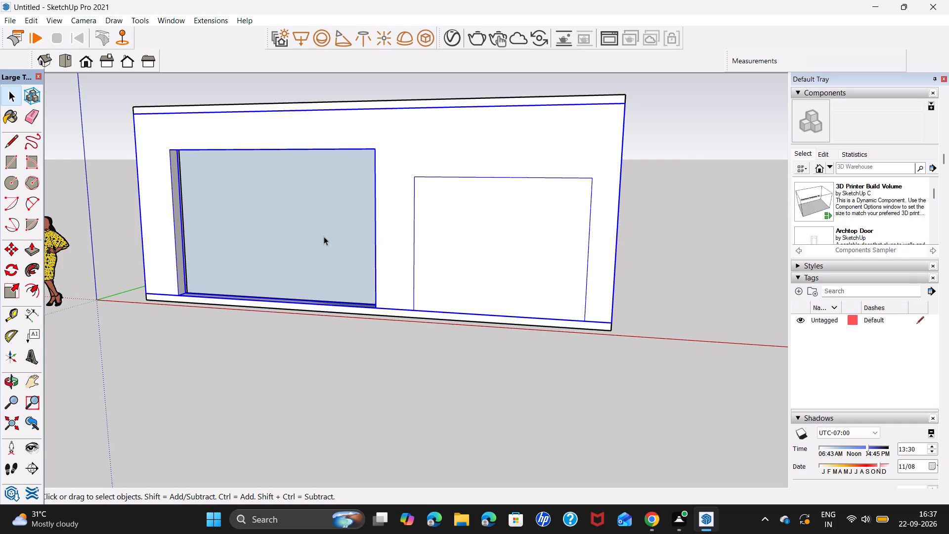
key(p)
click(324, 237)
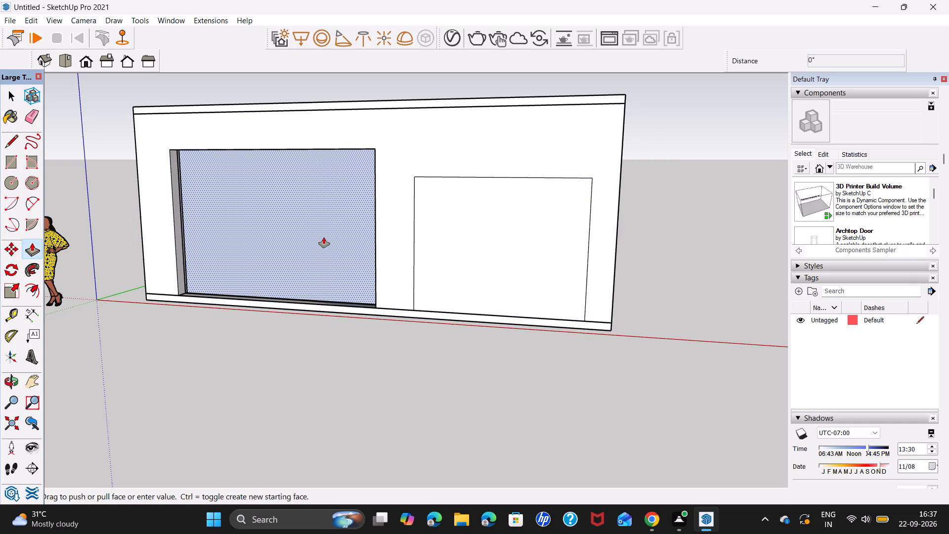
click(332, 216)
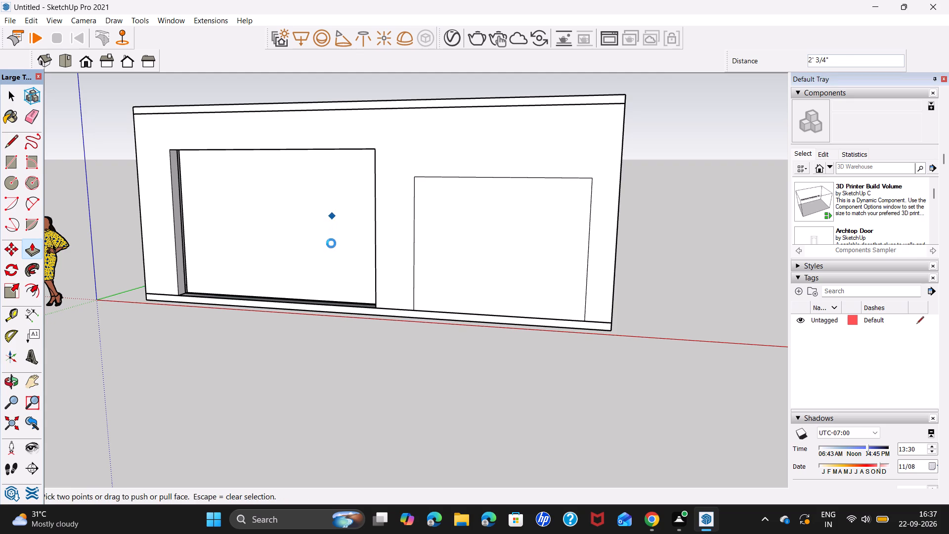
Delete the two loose faces, one behind the other, that block the larger front-wall opening.
scroll(290, 268, up, 4)
middle_drag(292, 274, 395, 279)
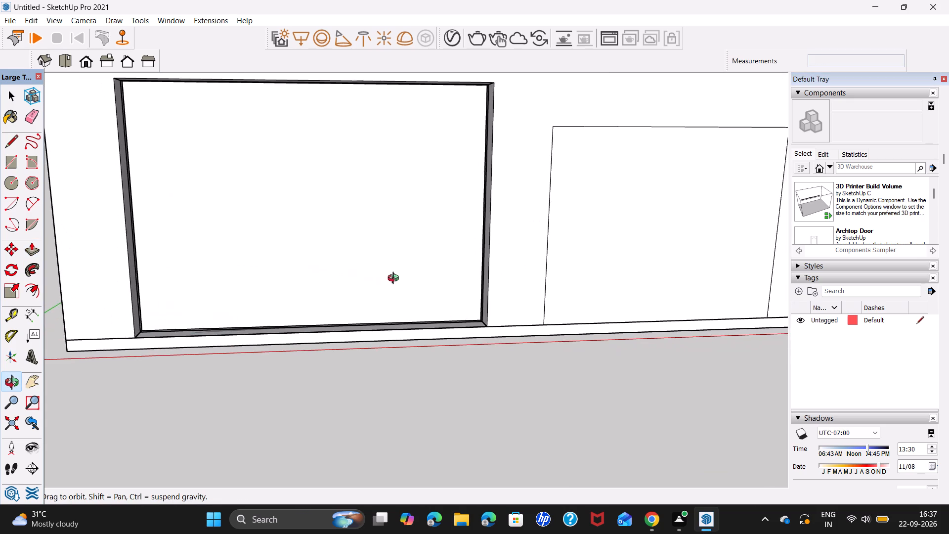
middle_drag(395, 279, 543, 274)
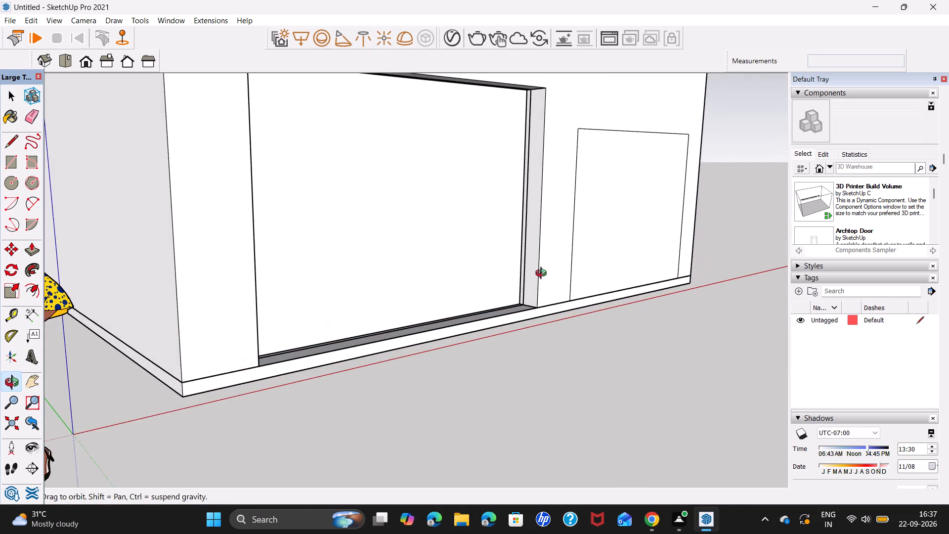
middle_drag(543, 274, 483, 283)
click(414, 262)
key(space)
click(403, 256)
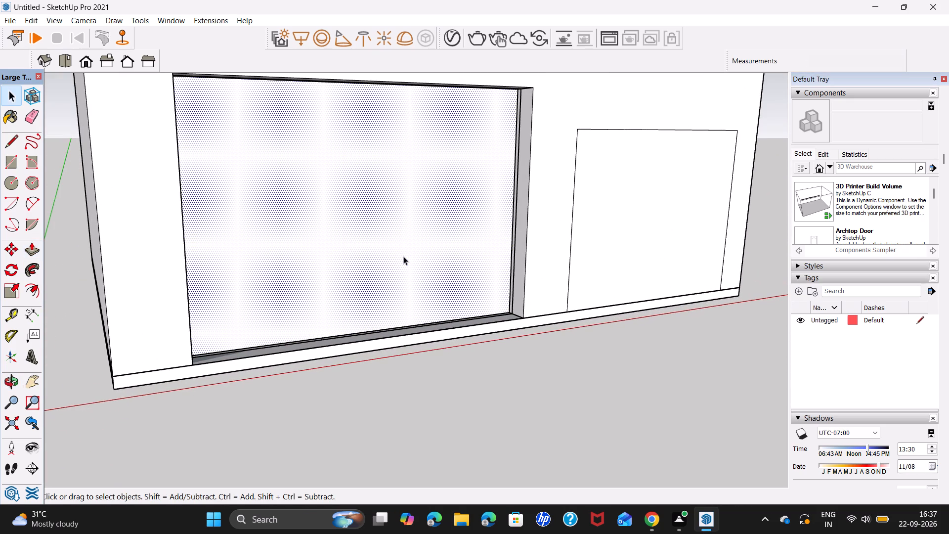
key(Delete)
scroll(403, 256, down, 3)
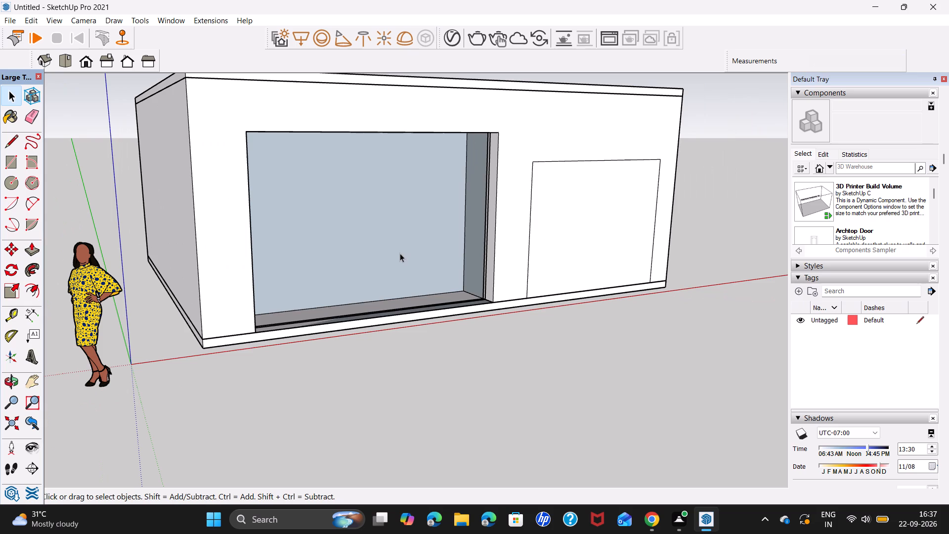
click(398, 252)
key(Delete)
Delete the leftover rear bottom edge and the loose side-panel edges behind the larger opening's origin-side jamb.
middle_drag(407, 252, 262, 214)
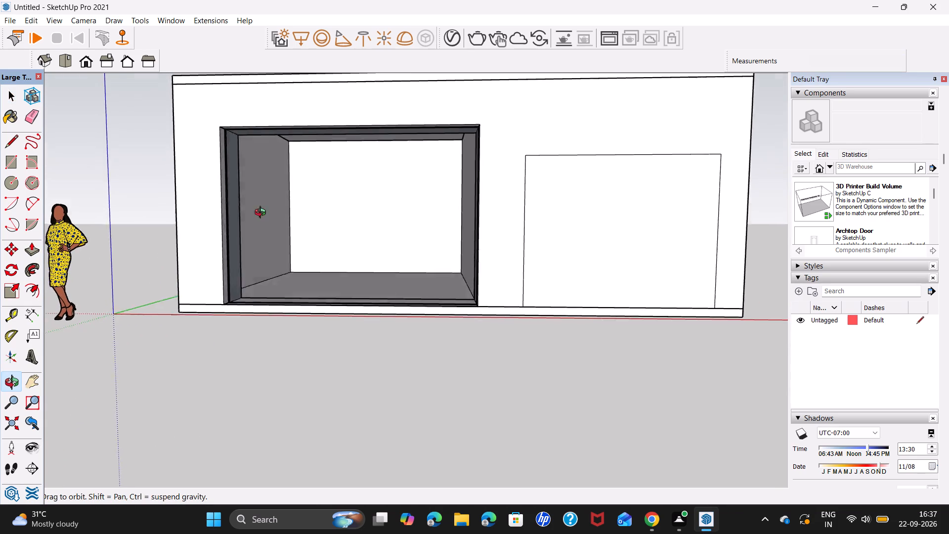
middle_drag(262, 214, 107, 267)
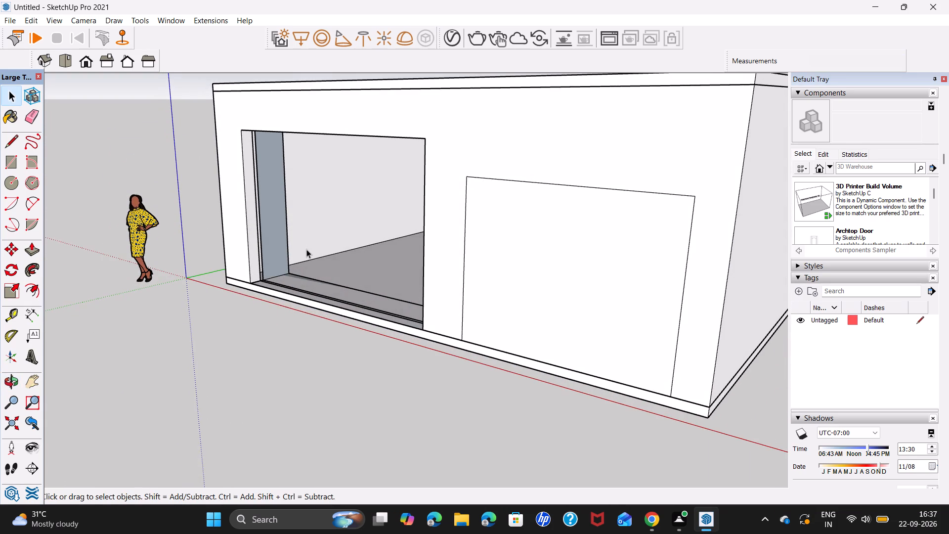
middle_drag(307, 248, 306, 267)
click(308, 273)
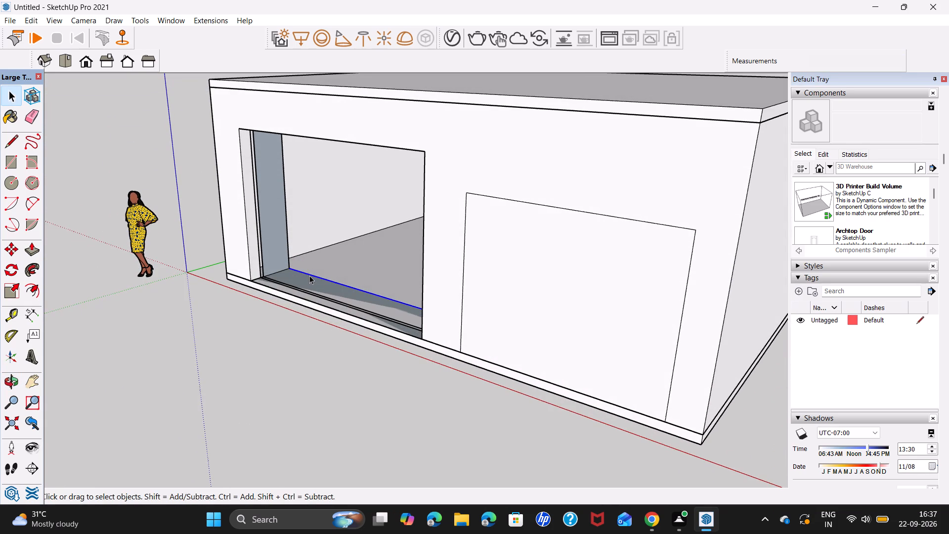
key(Delete)
click(288, 264)
key(Delete)
click(284, 270)
key(Delete)
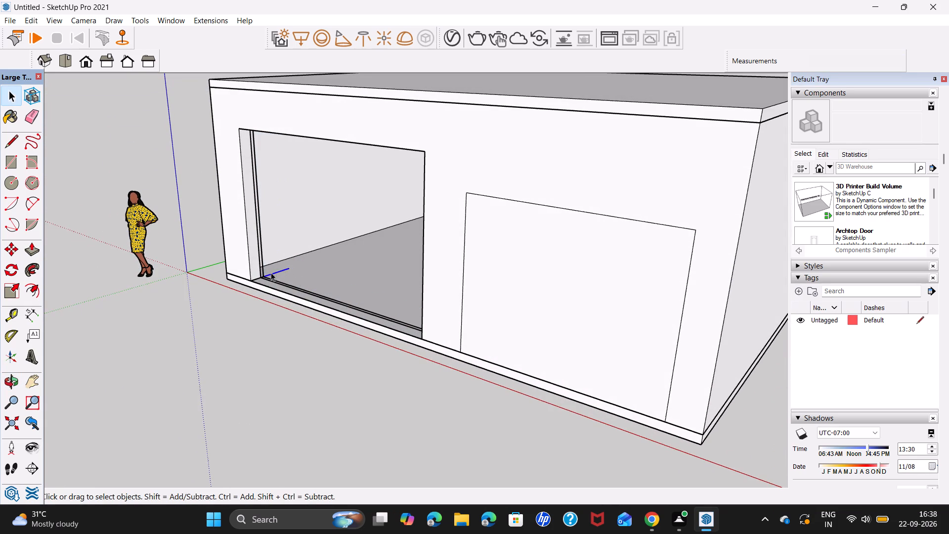
click(262, 269)
key(Delete)
Delete the loose edge along the larger opening's sill and the short stub edge at its origin-side corner.
click(276, 281)
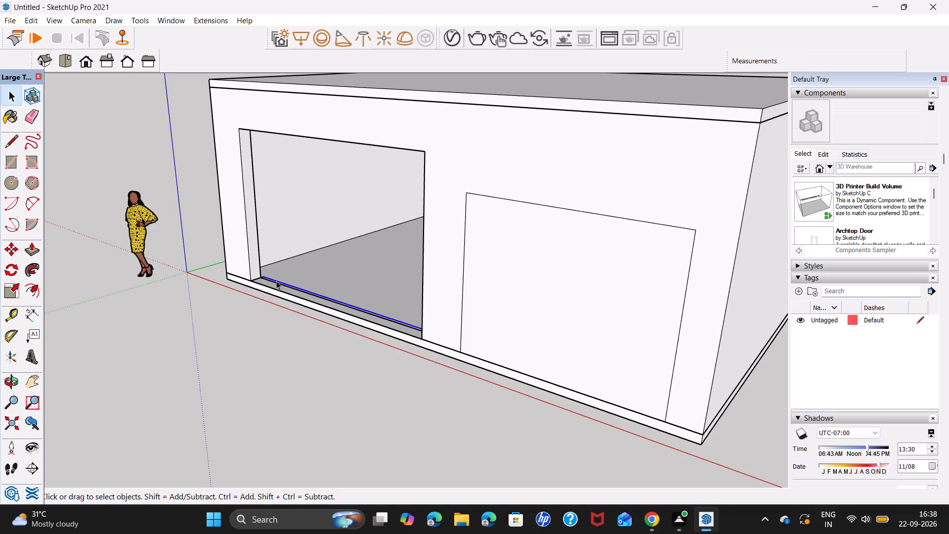
key(Delete)
scroll(251, 275, up, 16)
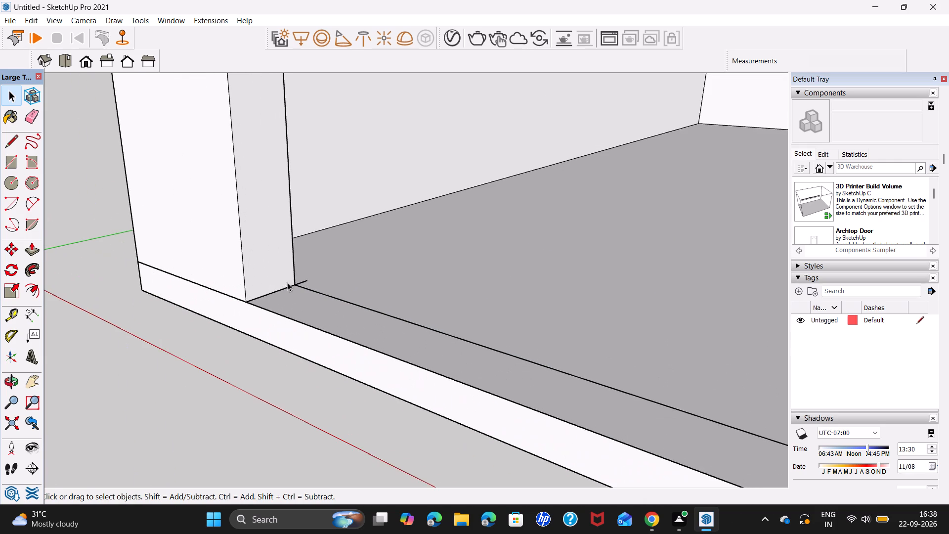
click(303, 281)
key(Delete)
click(313, 278)
Delete the leftover loose side panel and vertical edge behind the larger opening's jamb nearest the smaller rectangle.
scroll(323, 252, down, 14)
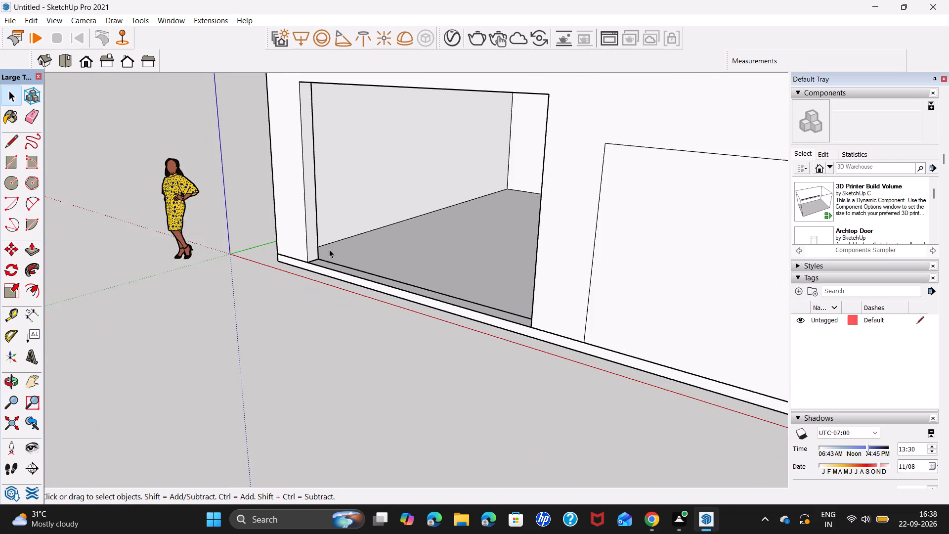
scroll(329, 249, down, 5)
middle_drag(346, 253, 646, 314)
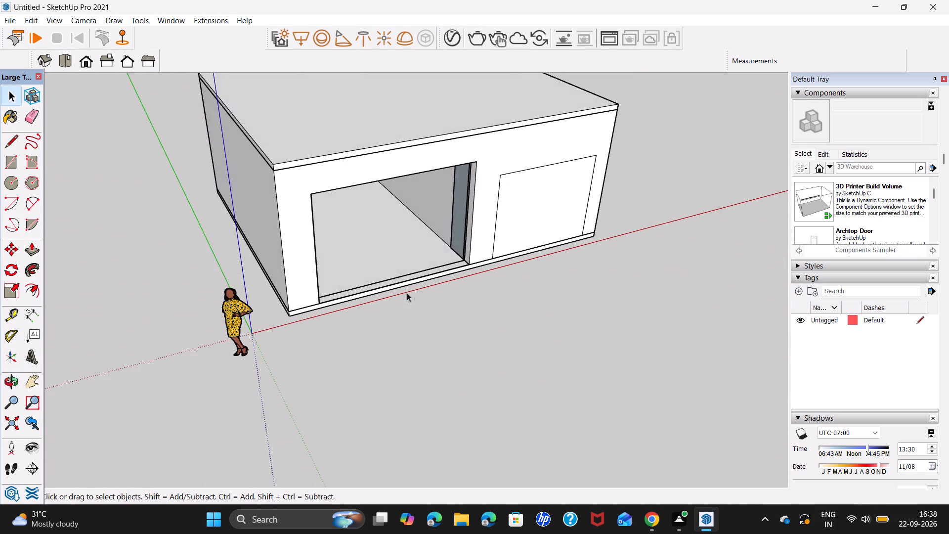
scroll(419, 268, up, 8)
middle_drag(484, 244, 561, 203)
click(510, 217)
key(Delete)
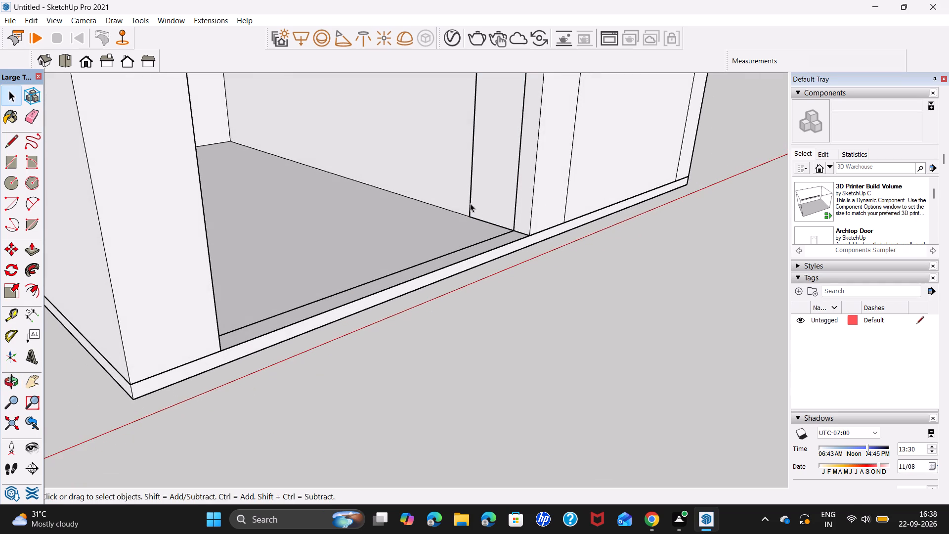
click(471, 203)
key(Delete)
Push the smaller front-wall rectangle 9" inward, matching the depth of the larger opening's jamb.
scroll(524, 227, down, 8)
middle_drag(531, 210, 479, 223)
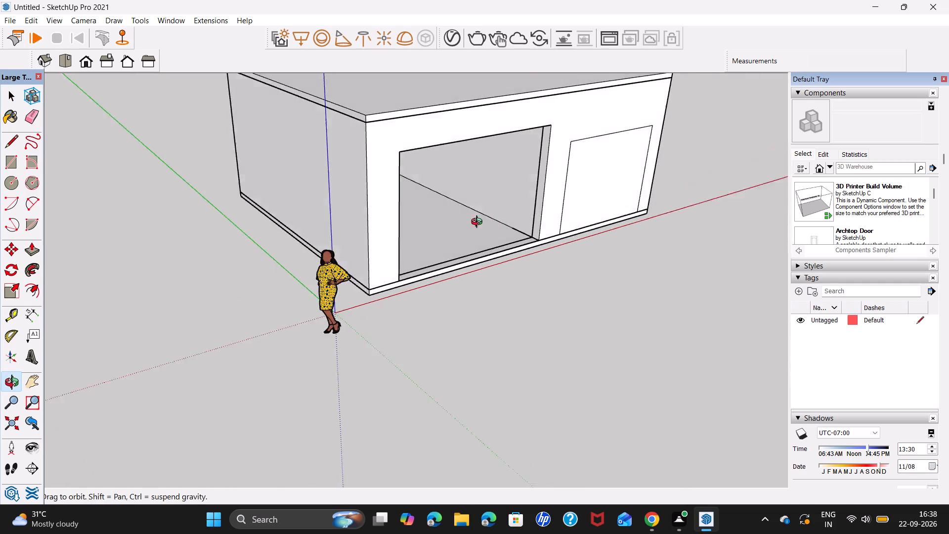
middle_drag(479, 223, 259, 184)
scroll(458, 232, down, 2)
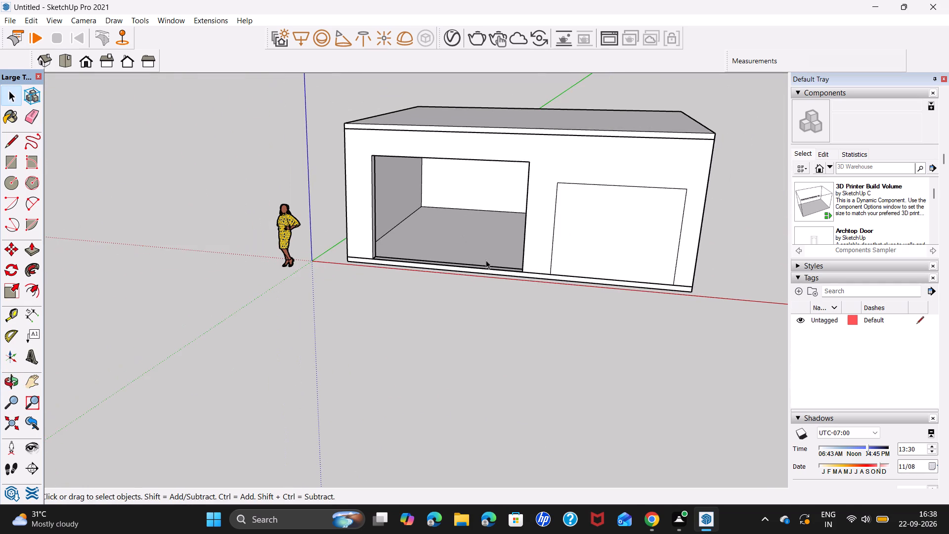
shift+middle_drag(510, 267, 366, 254)
scroll(438, 233, up, 5)
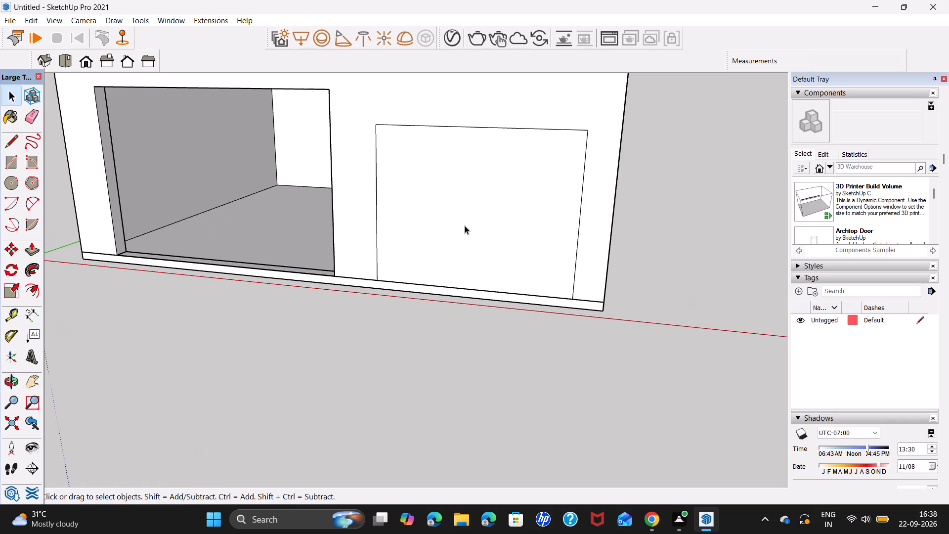
click(466, 225)
triple_click(466, 225)
click(466, 225)
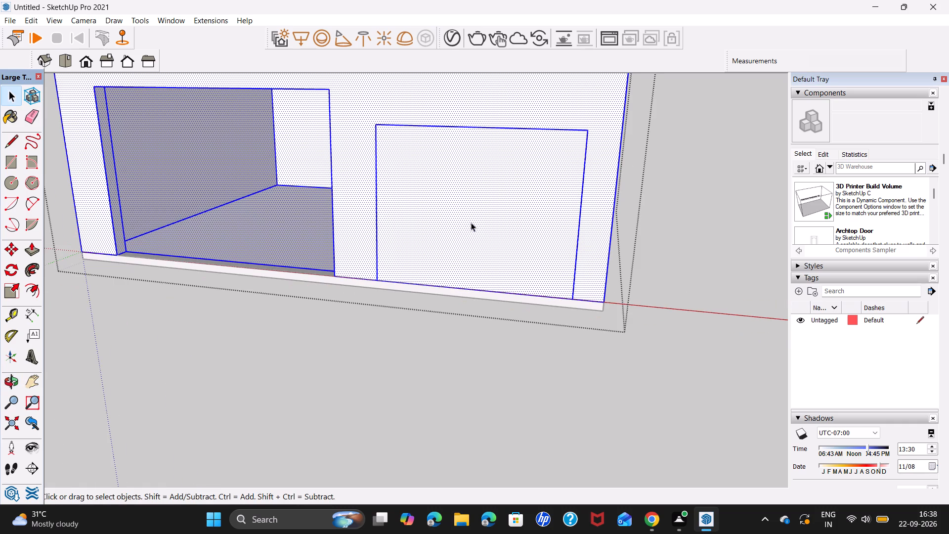
click(471, 222)
key(p)
click(474, 222)
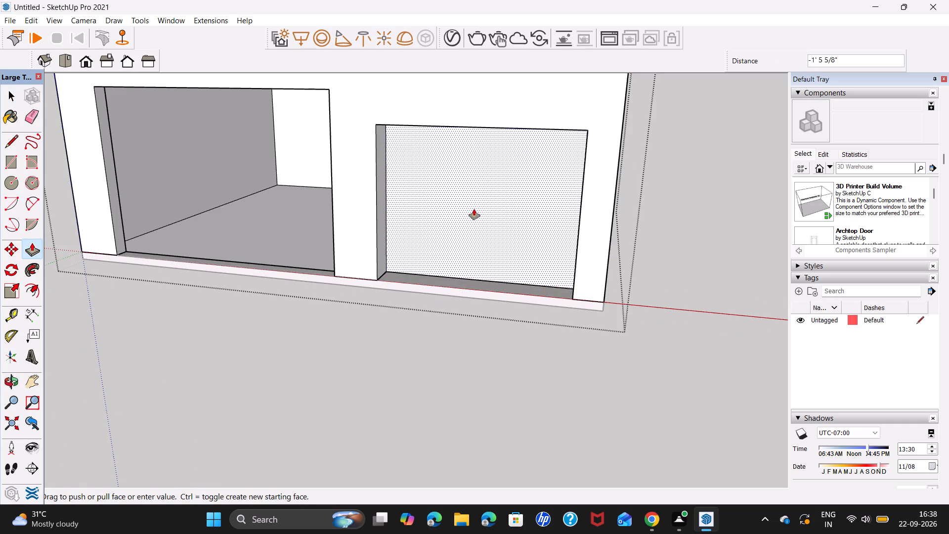
middle_drag(490, 173, 636, 134)
scroll(561, 167, up, 1)
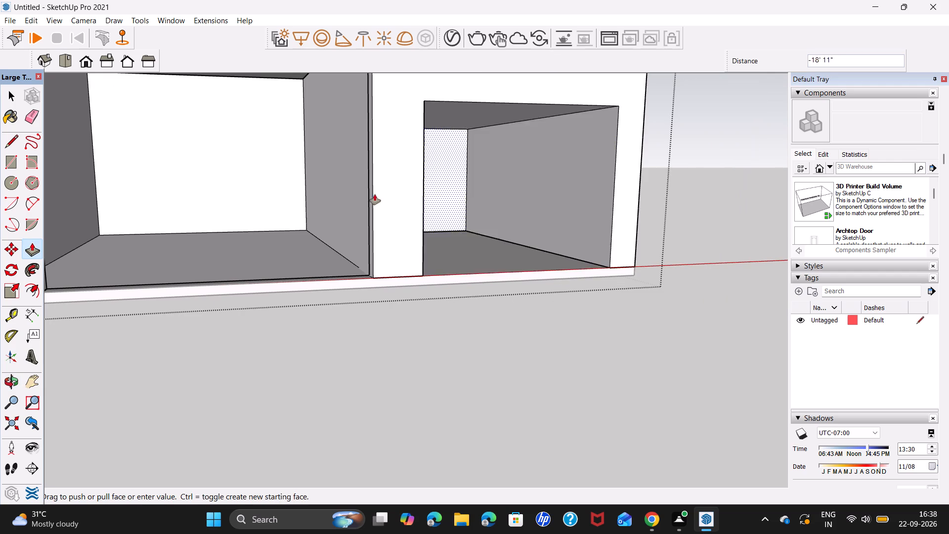
click(366, 198)
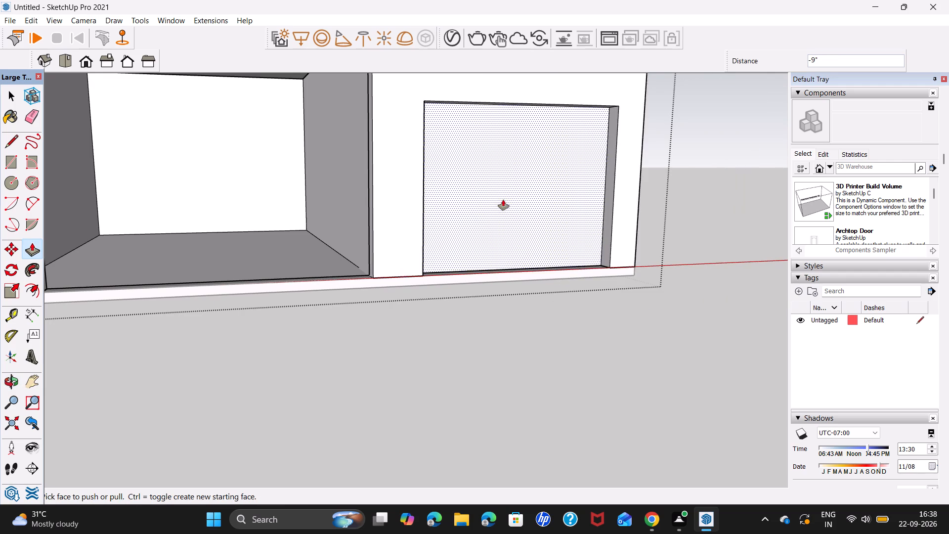
Delete the recessed face that blocks the smaller front-wall opening.
scroll(503, 200, up, 4)
middle_drag(523, 207, 376, 211)
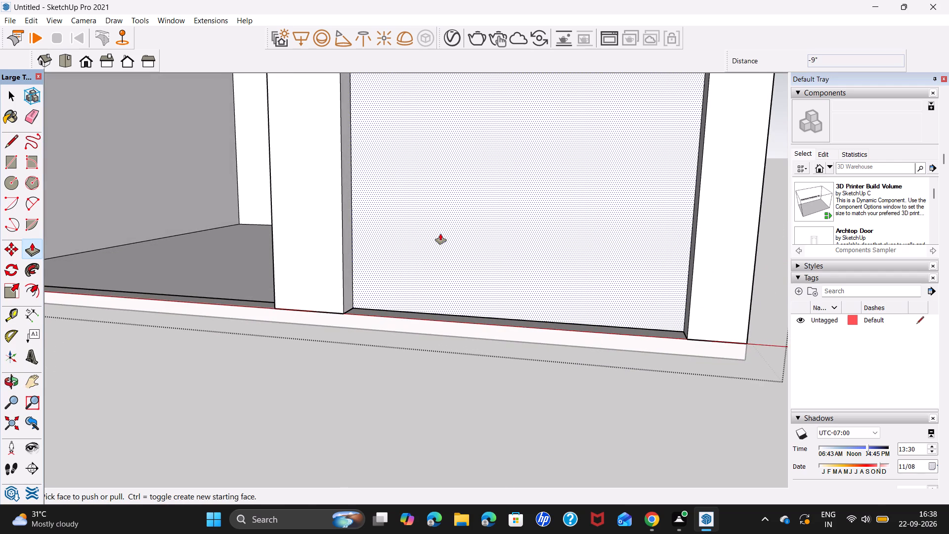
key(space)
click(441, 234)
key(Delete)
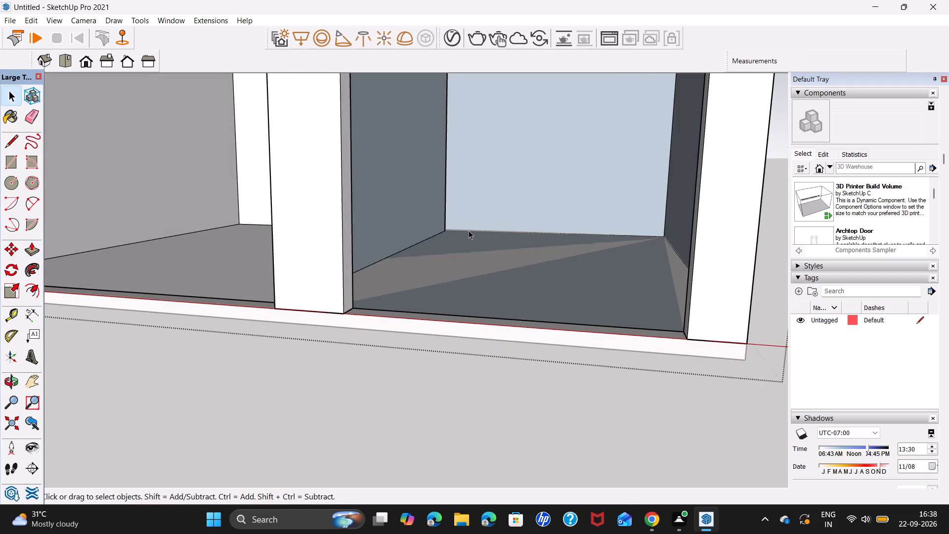
Examine the building from its front, side, rear and underside, comparing the wall faces seen through both openings.
scroll(469, 230, down, 5)
middle_drag(479, 226, 369, 157)
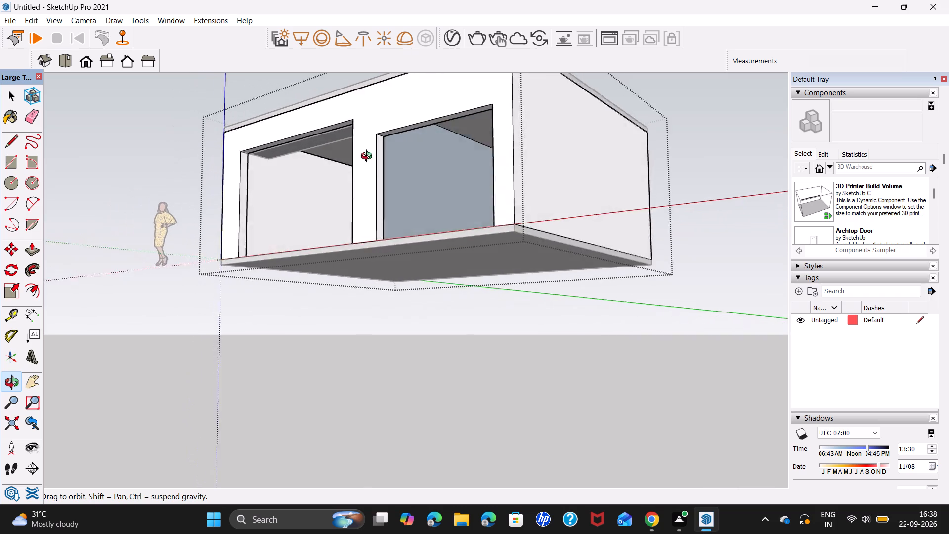
middle_drag(369, 157, 278, 268)
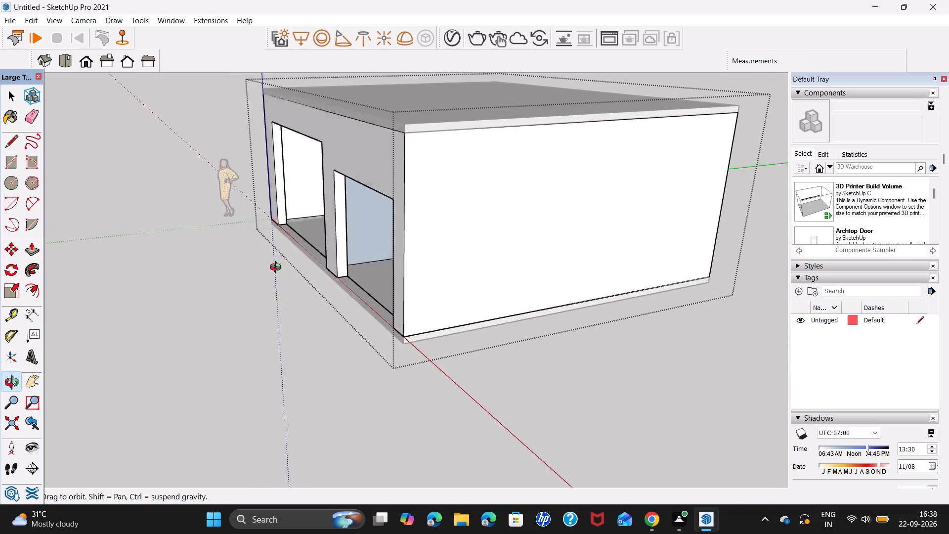
middle_drag(278, 268, 517, 217)
click(524, 220)
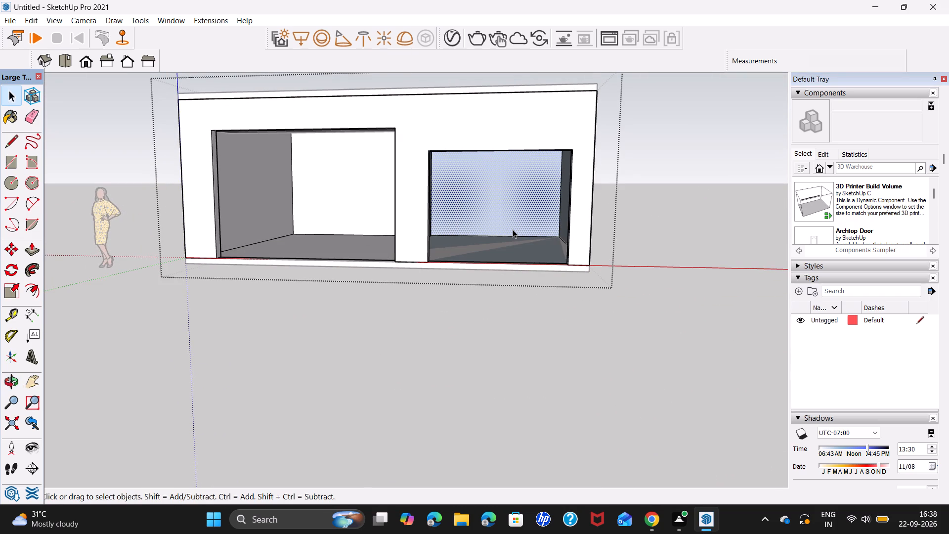
middle_drag(601, 242, 211, 300)
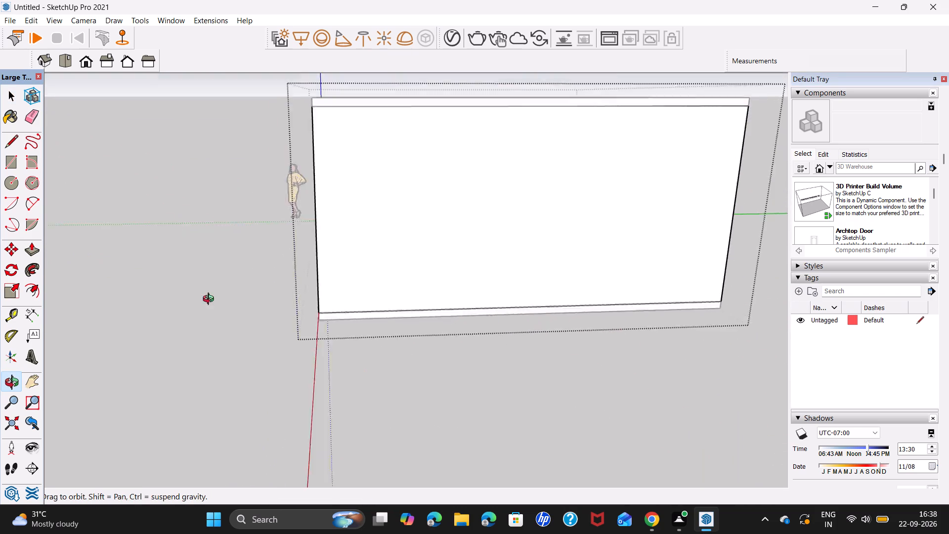
middle_drag(211, 300, 193, 305)
middle_drag(643, 293, 283, 282)
scroll(352, 292, down, 7)
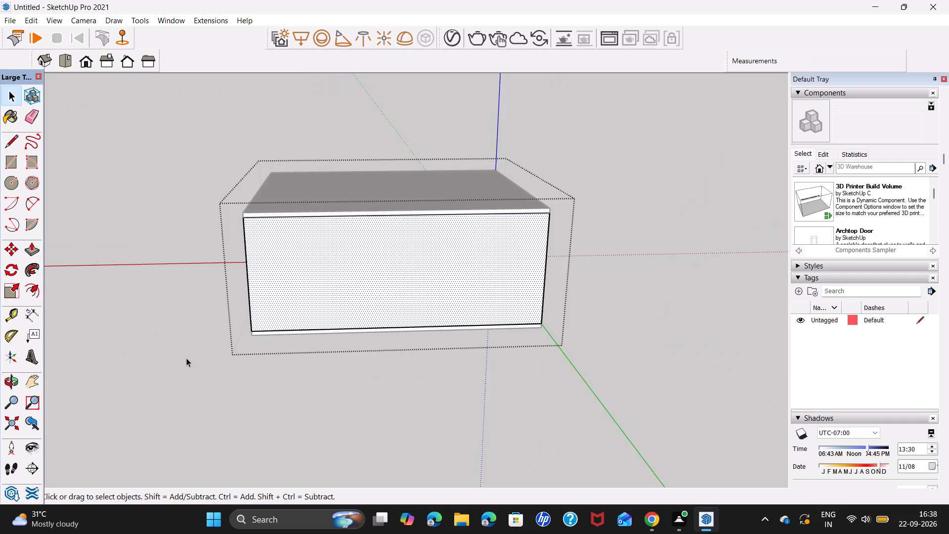
middle_drag(186, 357, 687, 264)
middle_drag(392, 279, 625, 291)
middle_drag(545, 290, 596, 297)
click(668, 229)
Inside the wall group, reverse the rear-wall face and the side-wall face seen through the smaller opening.
scroll(428, 308, up, 2)
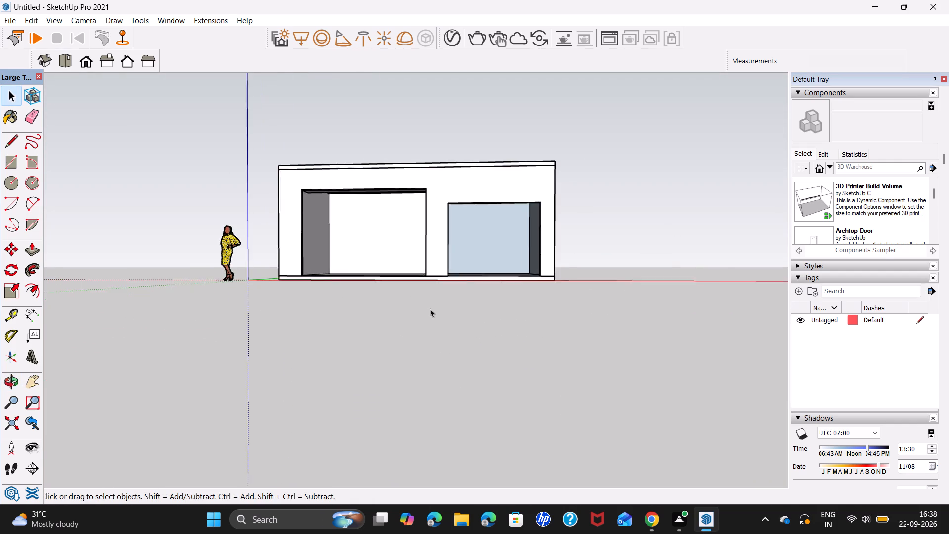
scroll(430, 309, up, 1)
right_click(499, 236)
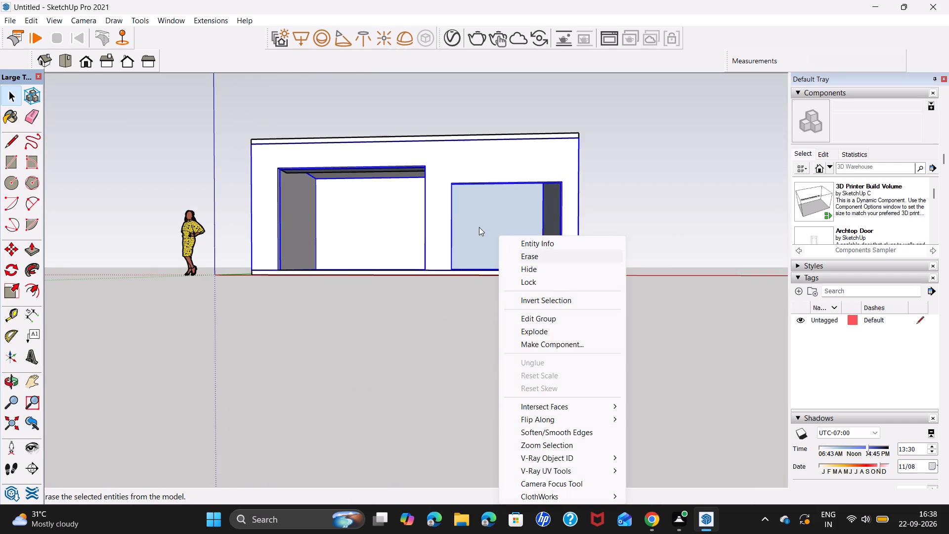
double_click(482, 227)
click(486, 228)
triple_click(492, 228)
click(493, 229)
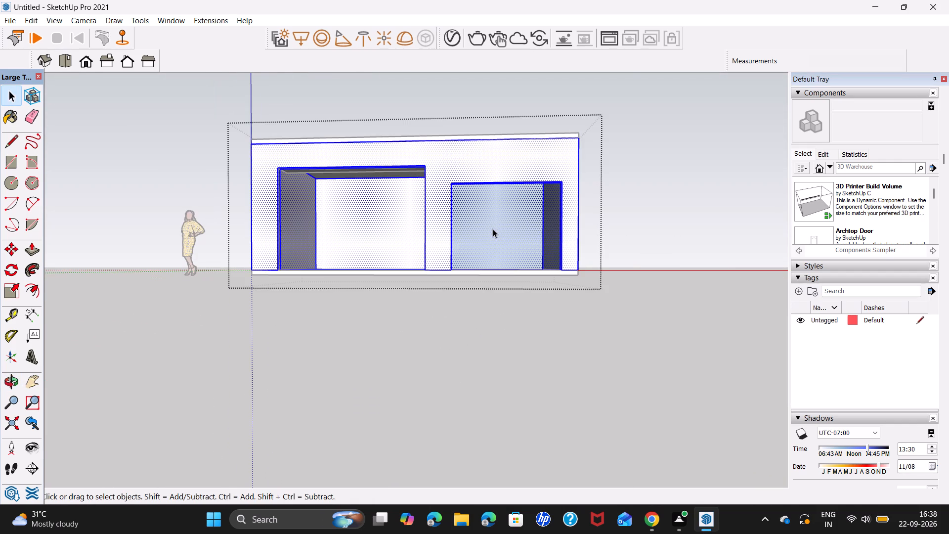
click(493, 229)
right_click(493, 229)
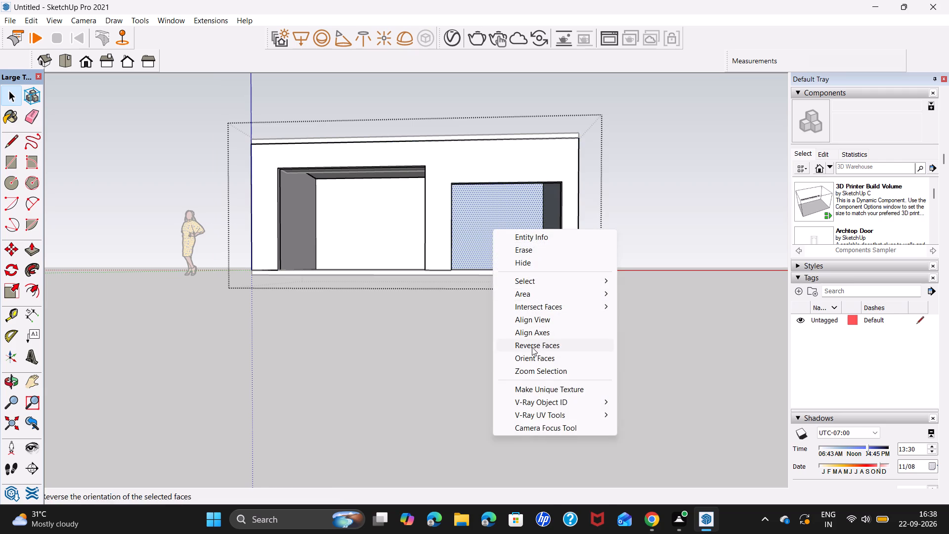
click(534, 347)
right_click(555, 242)
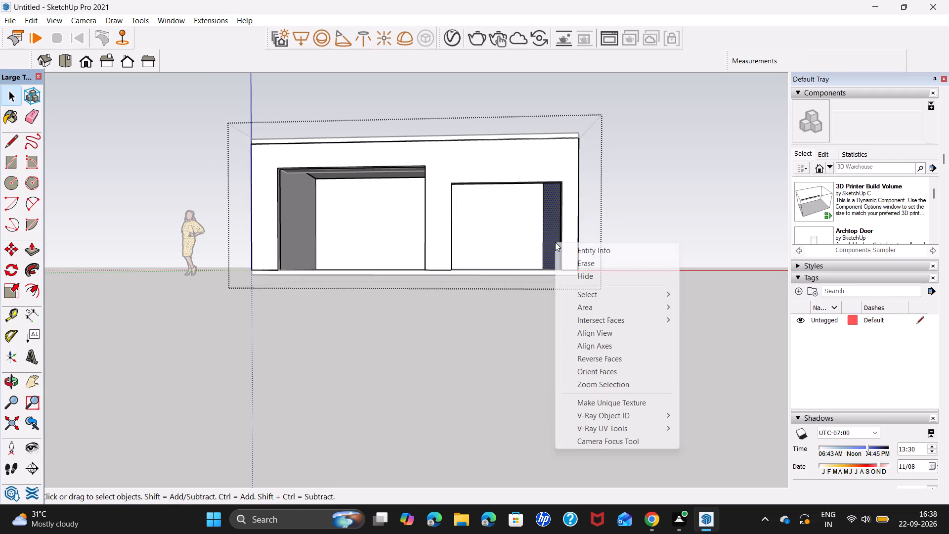
click(605, 359)
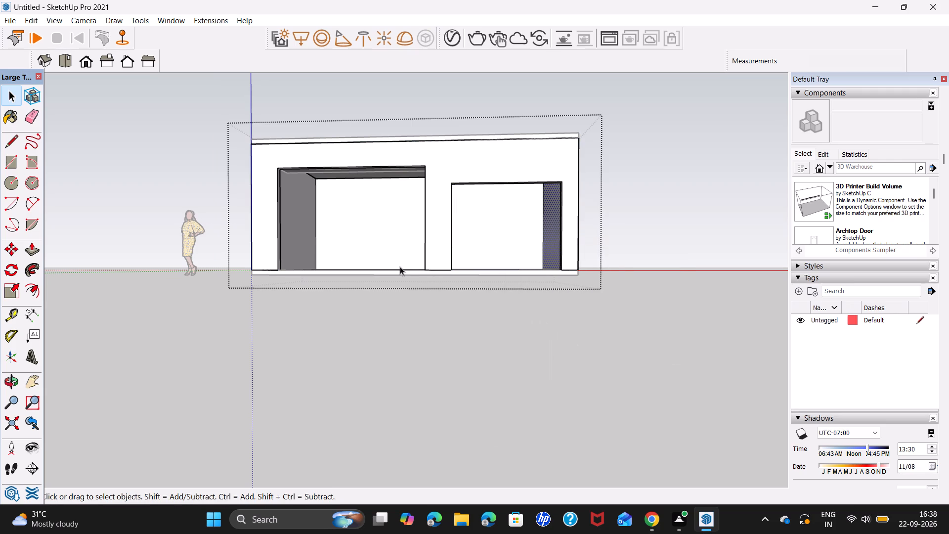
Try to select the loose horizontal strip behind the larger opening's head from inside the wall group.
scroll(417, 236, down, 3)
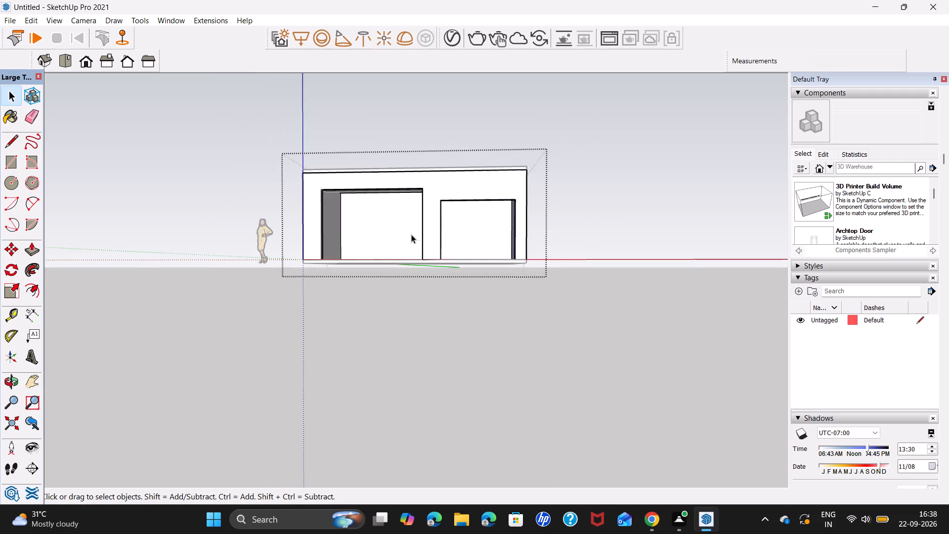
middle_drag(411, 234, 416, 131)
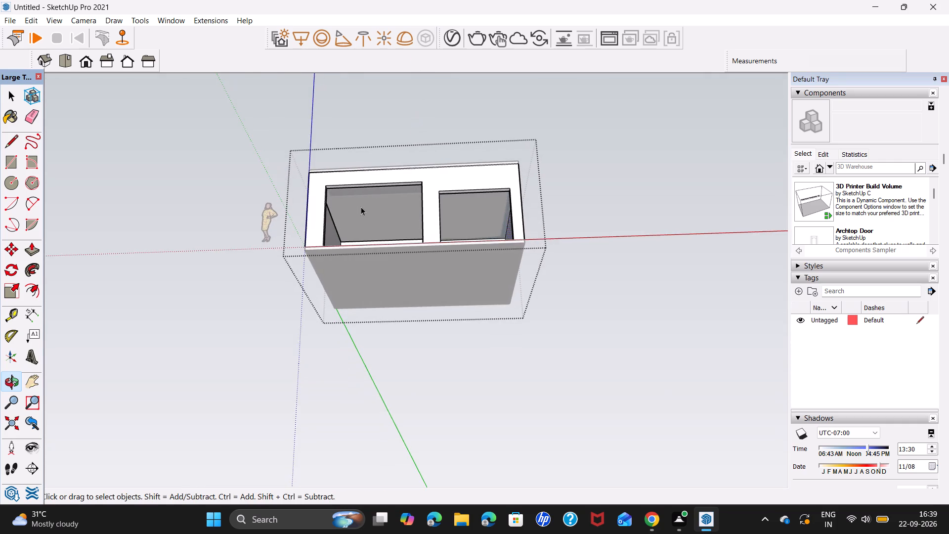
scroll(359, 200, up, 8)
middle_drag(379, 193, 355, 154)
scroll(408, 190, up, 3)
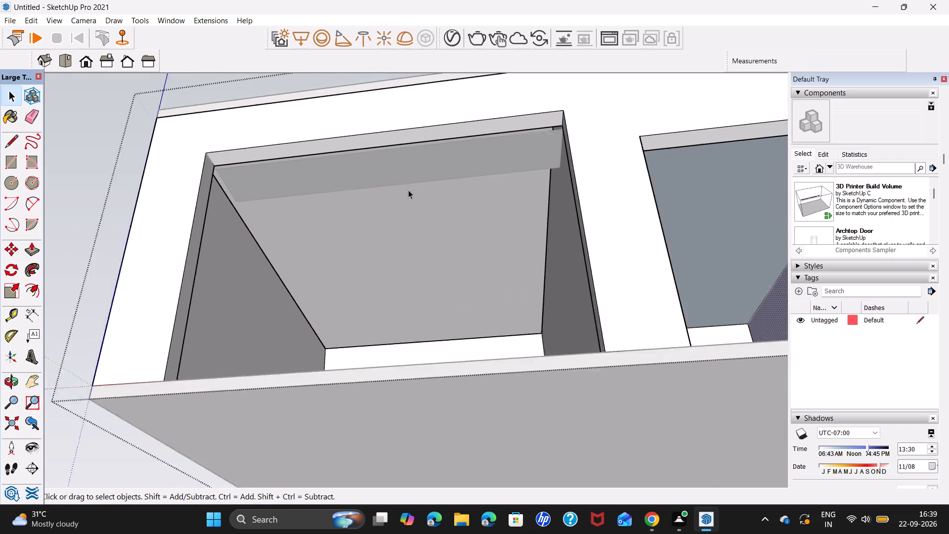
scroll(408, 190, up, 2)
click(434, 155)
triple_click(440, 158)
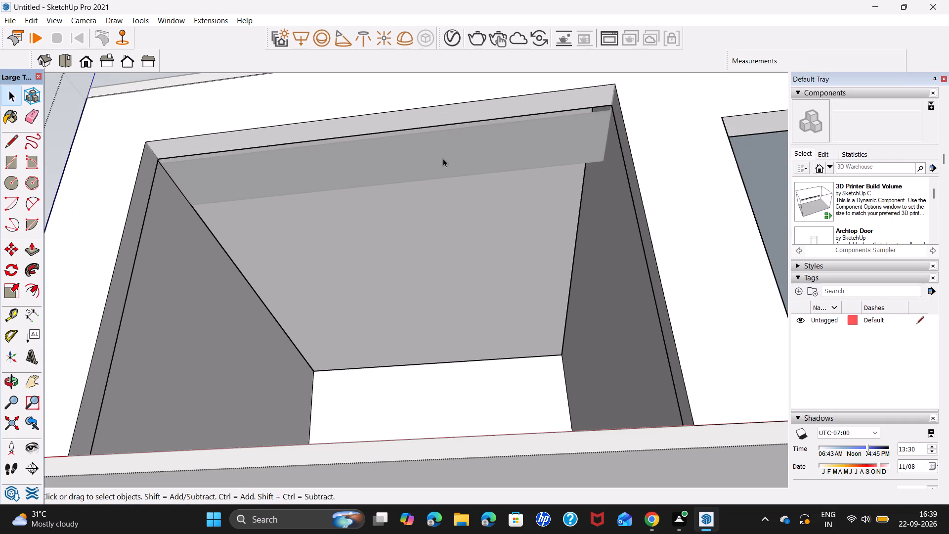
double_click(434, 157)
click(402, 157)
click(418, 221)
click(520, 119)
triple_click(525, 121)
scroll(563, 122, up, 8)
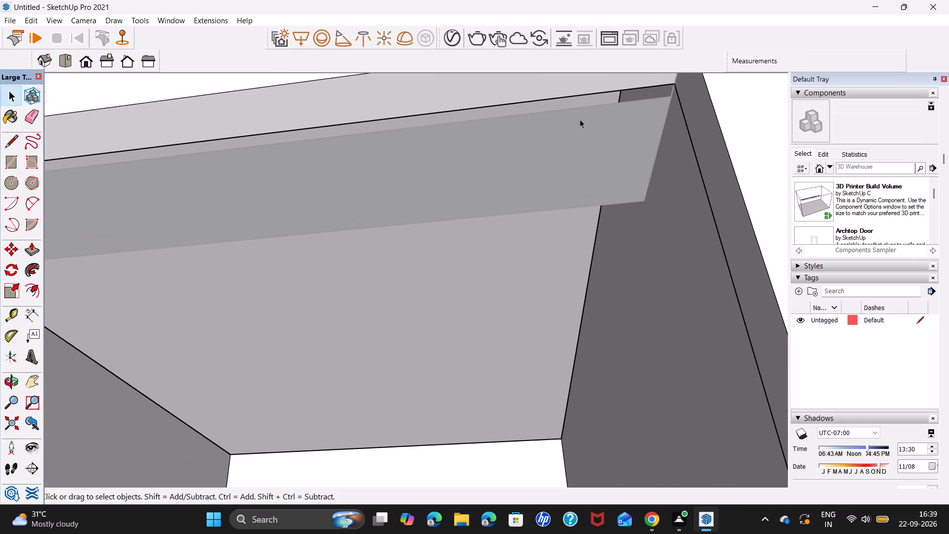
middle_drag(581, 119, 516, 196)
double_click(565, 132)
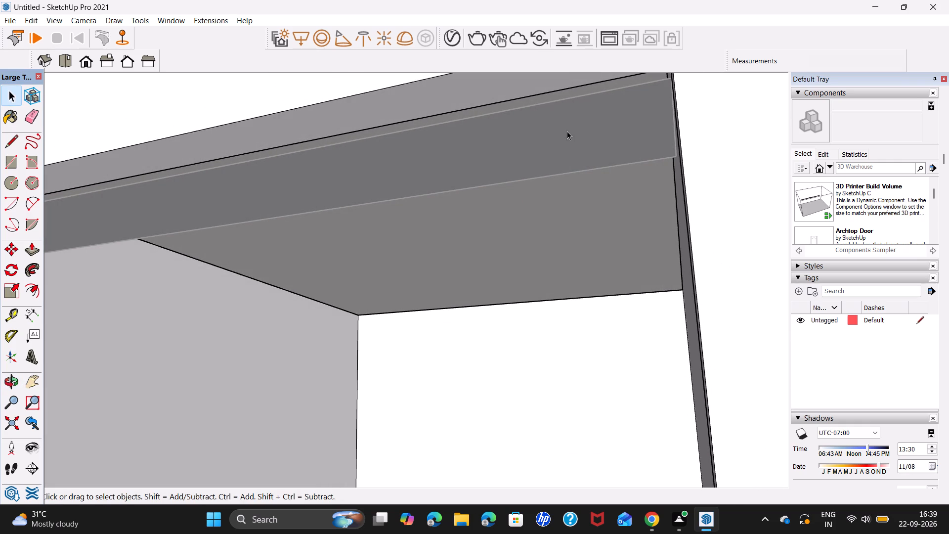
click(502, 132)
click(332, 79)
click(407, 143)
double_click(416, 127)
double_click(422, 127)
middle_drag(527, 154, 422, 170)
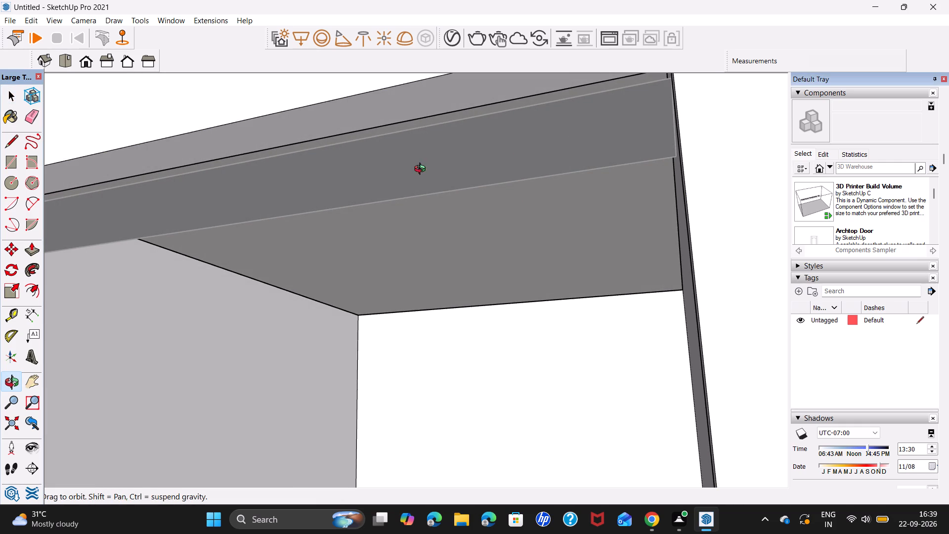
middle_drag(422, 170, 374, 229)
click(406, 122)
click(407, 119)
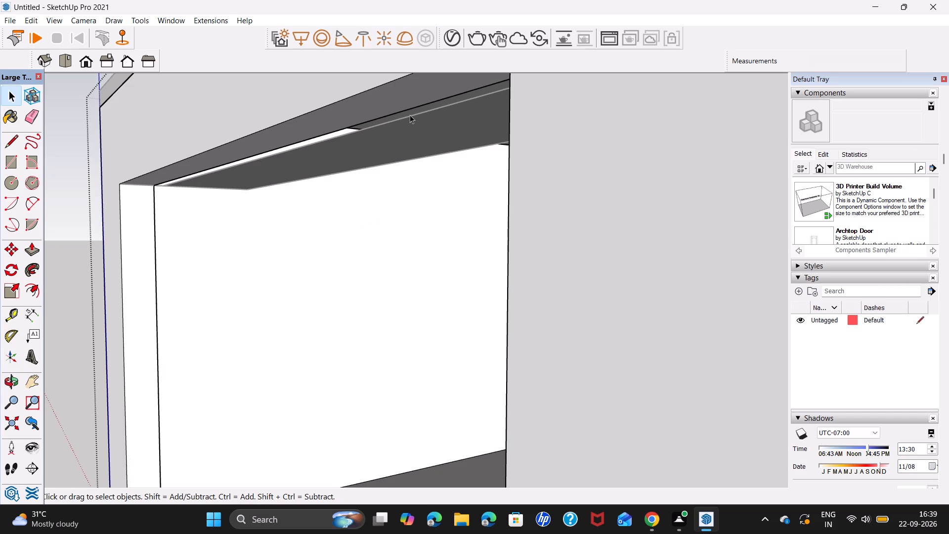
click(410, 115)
Outside the wall group, delete the loose strip behind the larger opening's head, including its leftover long edge and short end edge.
click(54, 210)
drag(314, 165, 320, 167)
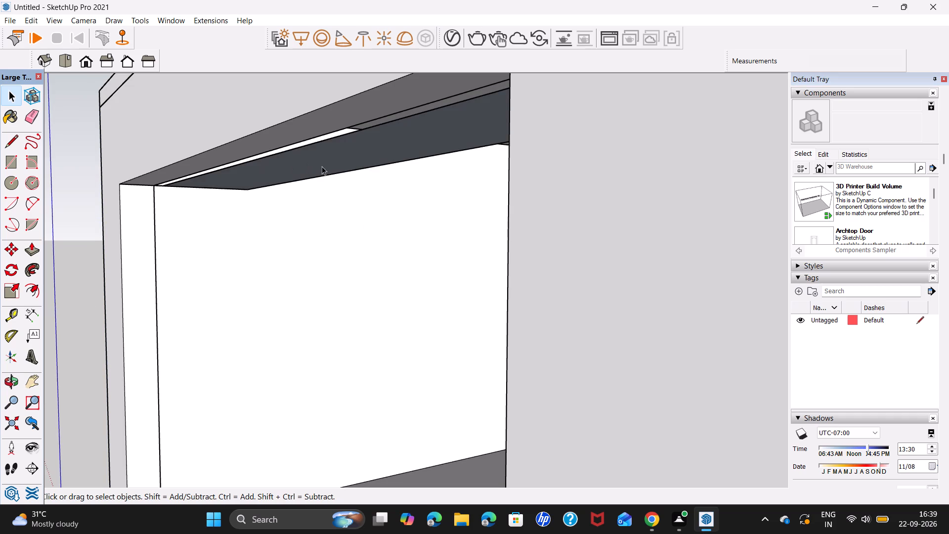
click(354, 131)
key(Delete)
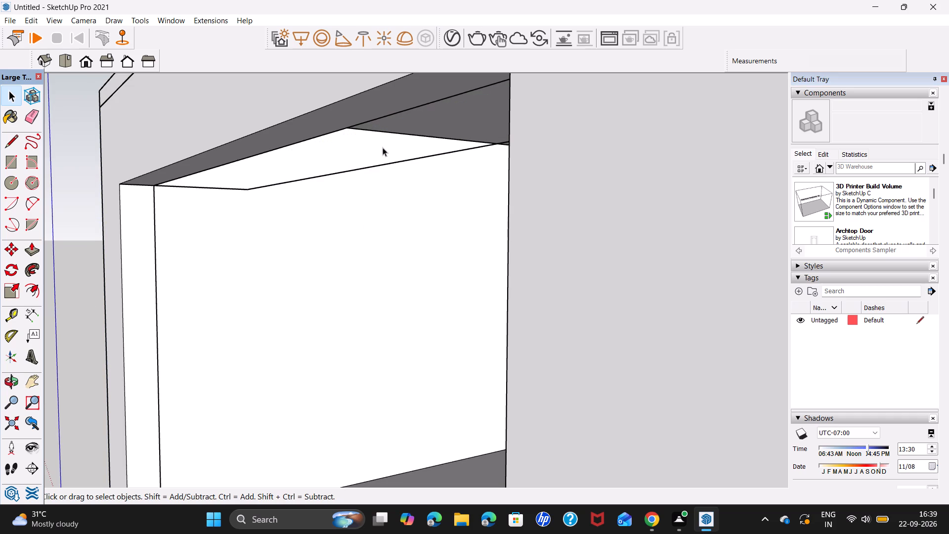
click(390, 163)
key(Delete)
click(241, 189)
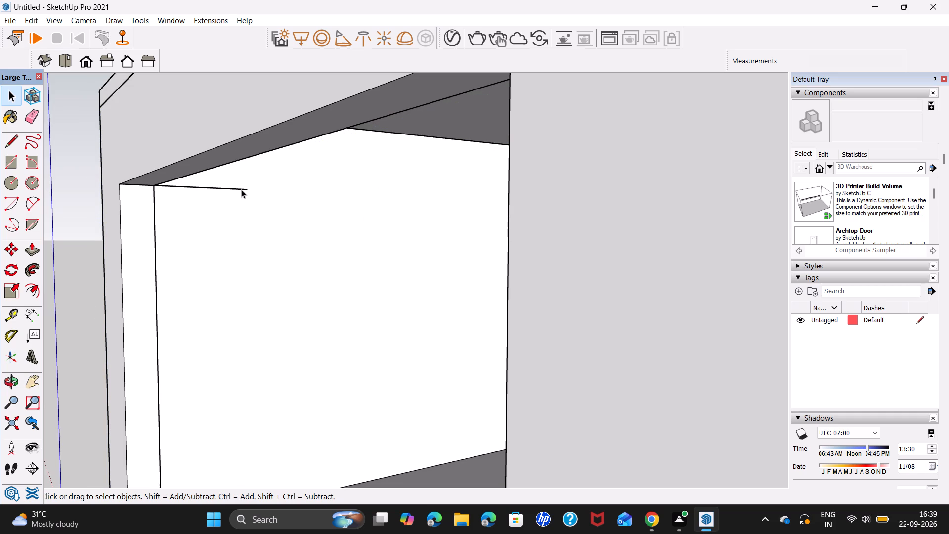
key(Delete)
middle_drag(275, 206, 457, 167)
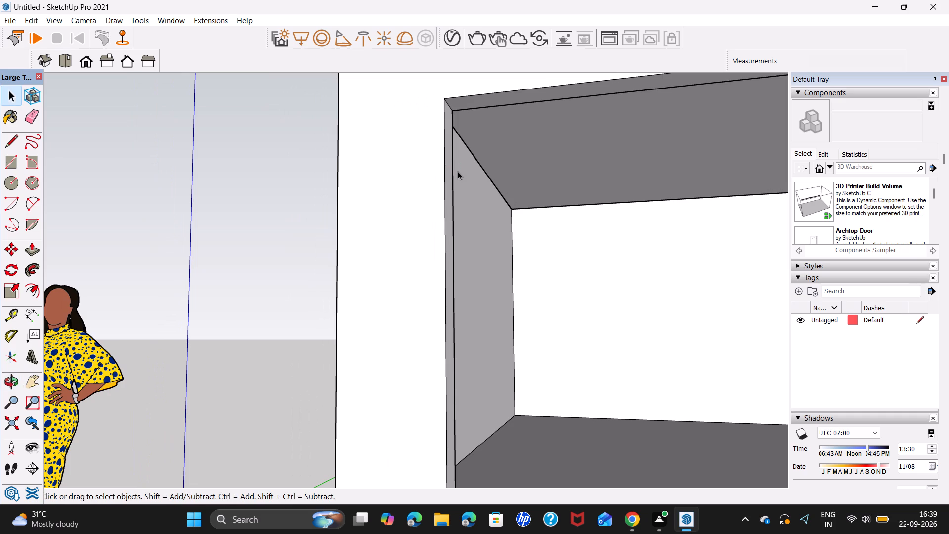
shift+middle_drag(459, 171, 232, 208)
middle_drag(404, 242, 523, 228)
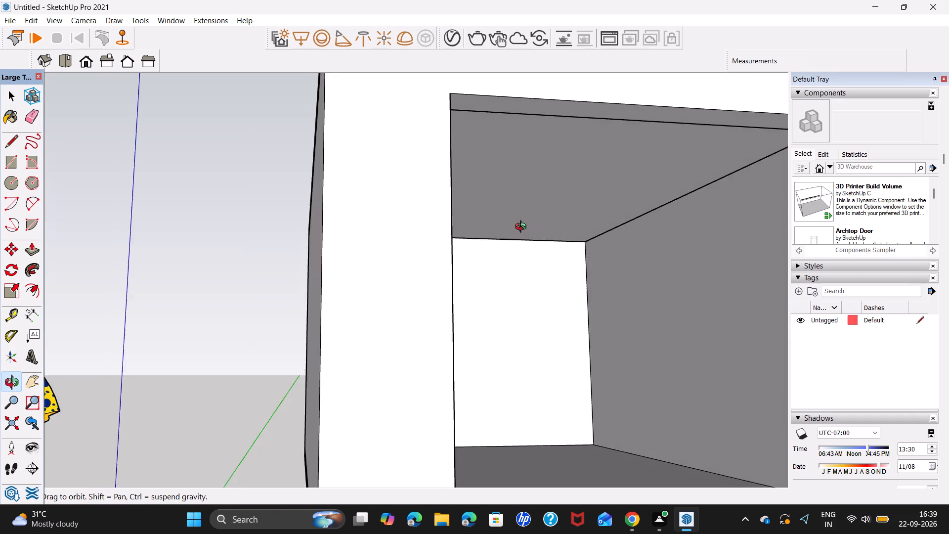
Delete the leftover short edge at the larger opening's upper corner, on the side nearest the smaller opening.
middle_drag(523, 228, 551, 221)
shift+middle_drag(550, 213, 223, 236)
shift+scroll(223, 236, up, 1)
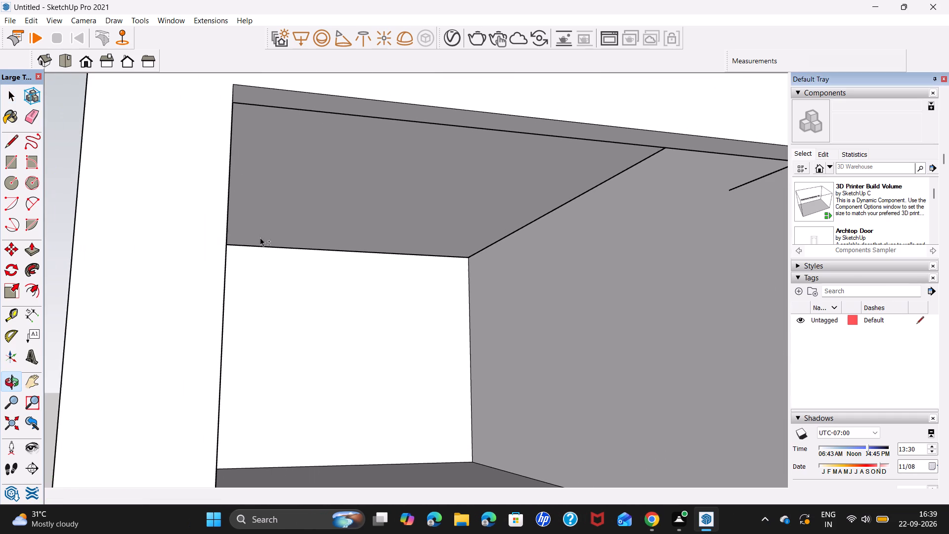
scroll(718, 168, down, 4)
shift+middle_drag(720, 169, 549, 205)
scroll(554, 212, up, 4)
click(581, 209)
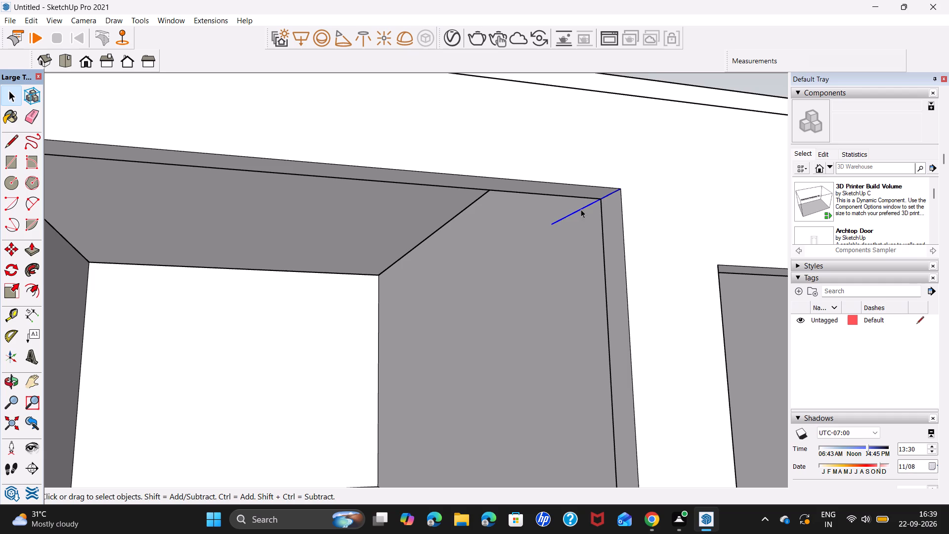
key(Delete)
Examine the cleaned building from its front, both front corners and above, checking both openings and the roof.
scroll(579, 209, down, 13)
middle_drag(582, 222, 449, 309)
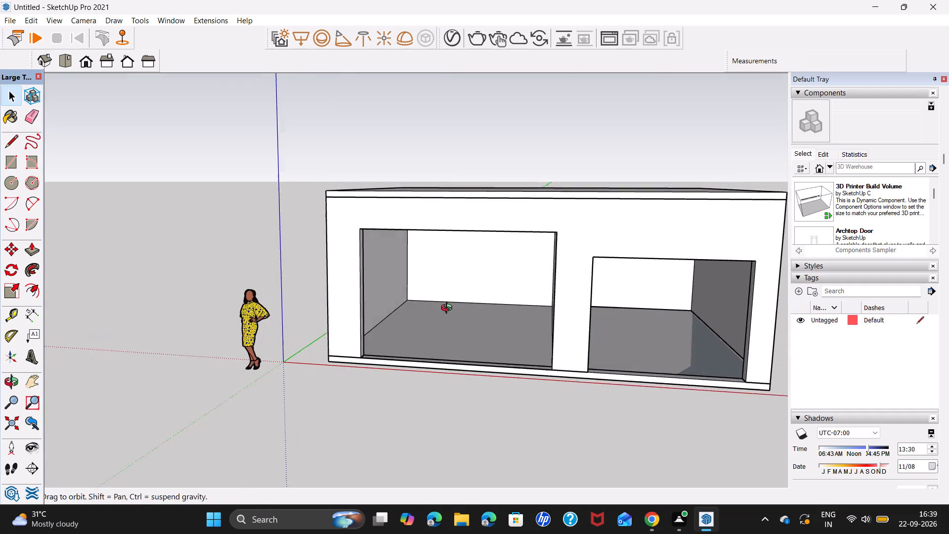
middle_drag(449, 309, 442, 314)
scroll(455, 313, down, 1)
shift+middle_drag(469, 312, 426, 315)
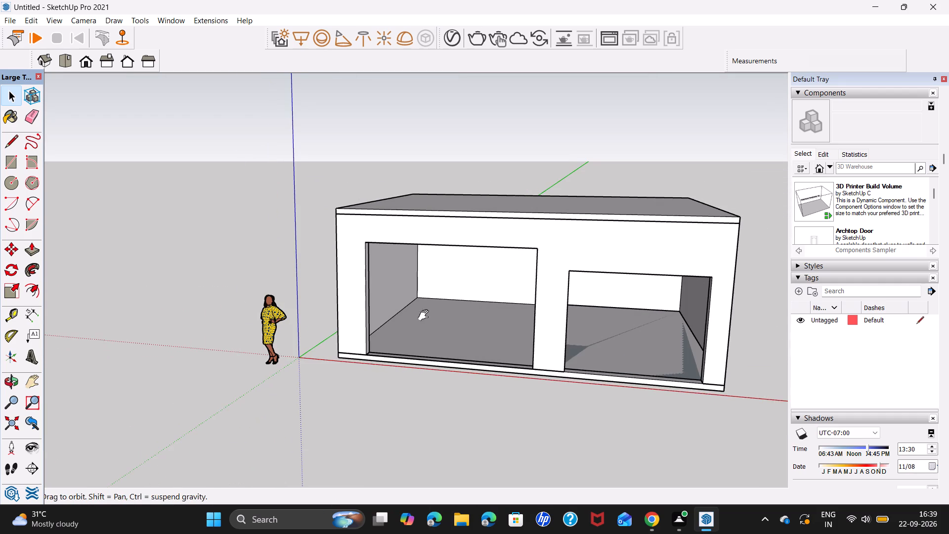
shift+middle_drag(426, 315, 333, 307)
middle_drag(367, 324, 327, 304)
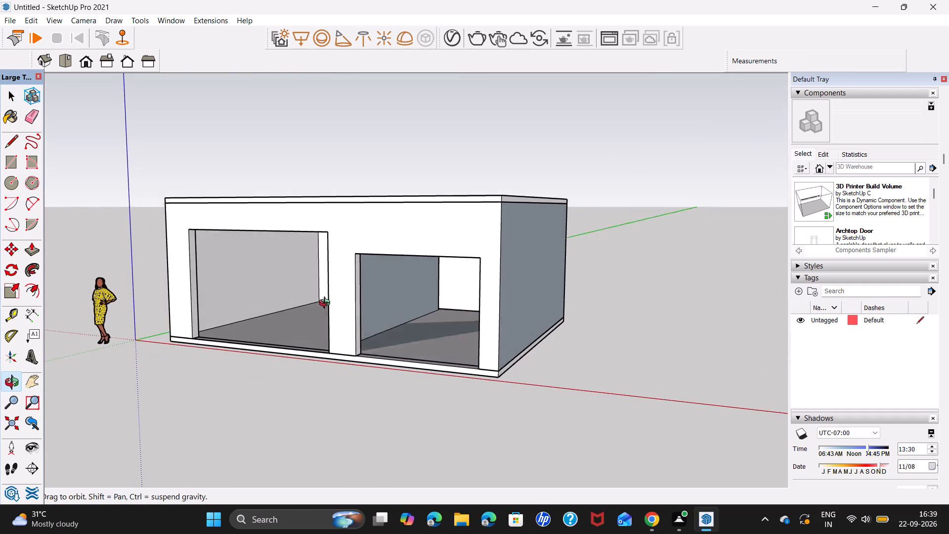
middle_drag(327, 304, 315, 281)
shift+scroll(380, 294, up, 1)
shift+middle_drag(379, 294, 354, 293)
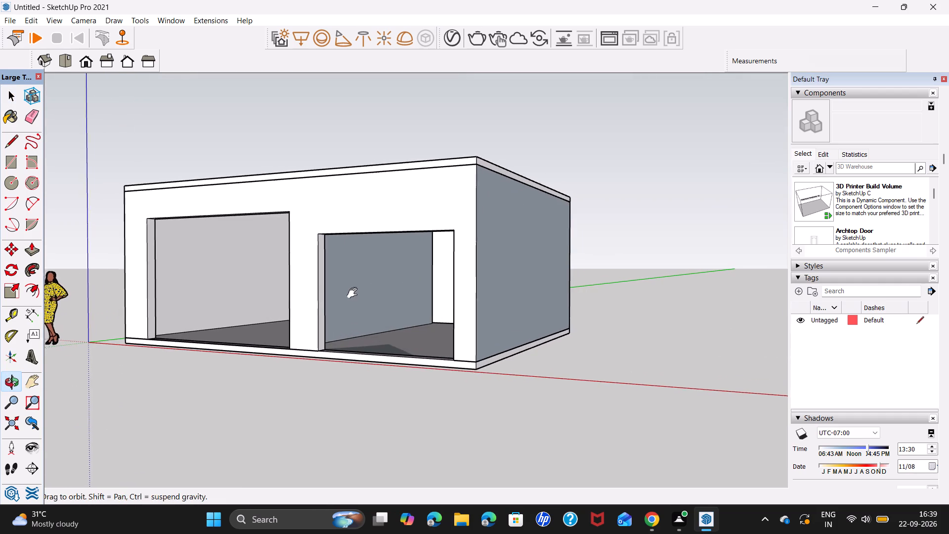
shift+middle_drag(354, 293, 340, 294)
scroll(339, 294, down, 2)
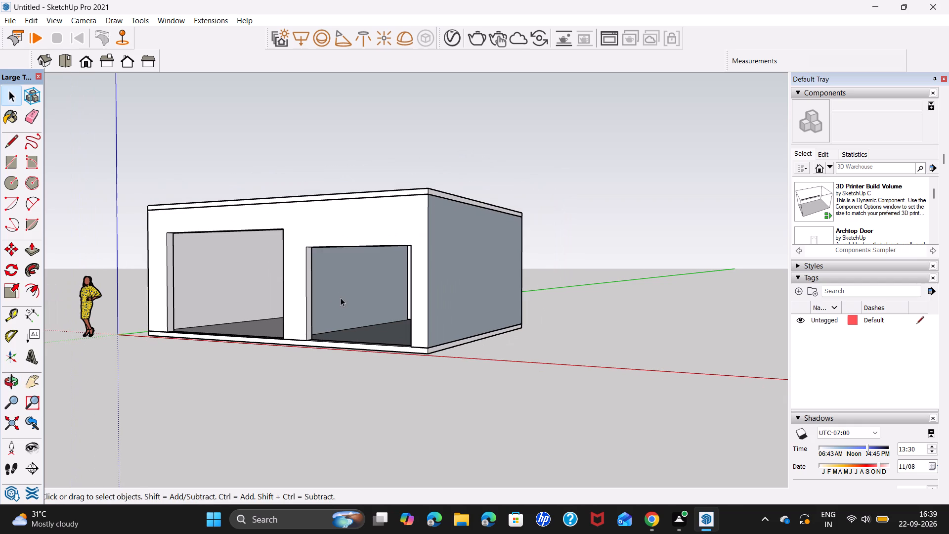
middle_drag(303, 312, 360, 331)
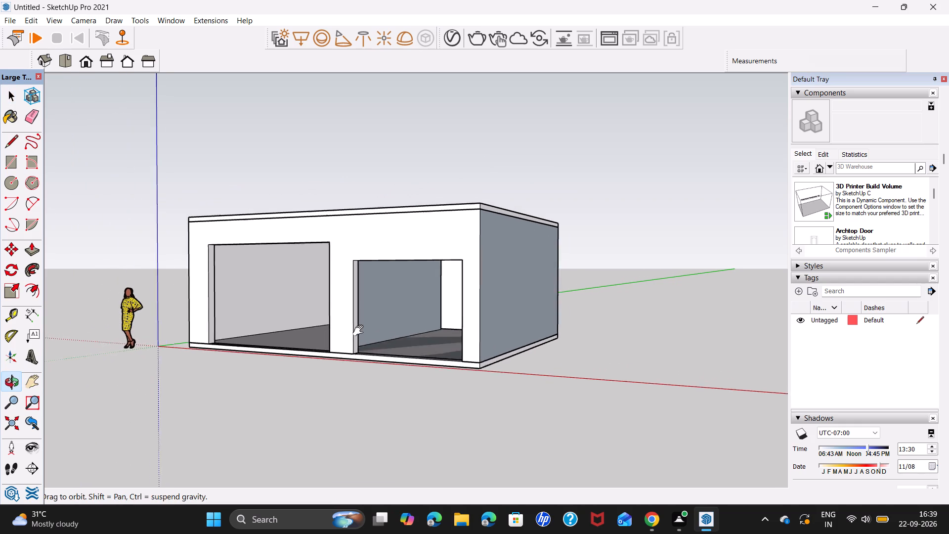
middle_drag(360, 331, 383, 345)
middle_drag(325, 354, 431, 374)
middle_drag(422, 364, 411, 364)
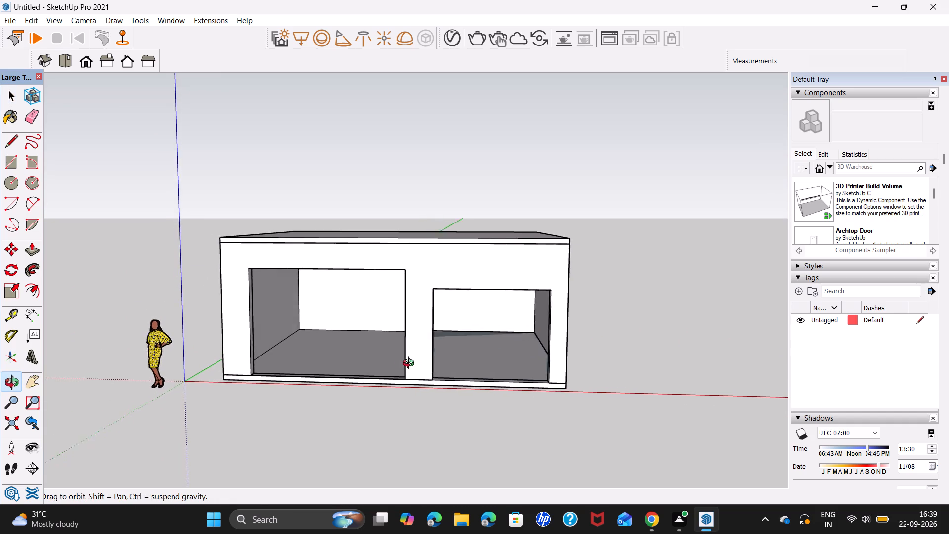
middle_drag(411, 364, 406, 364)
shift+middle_drag(396, 355, 293, 398)
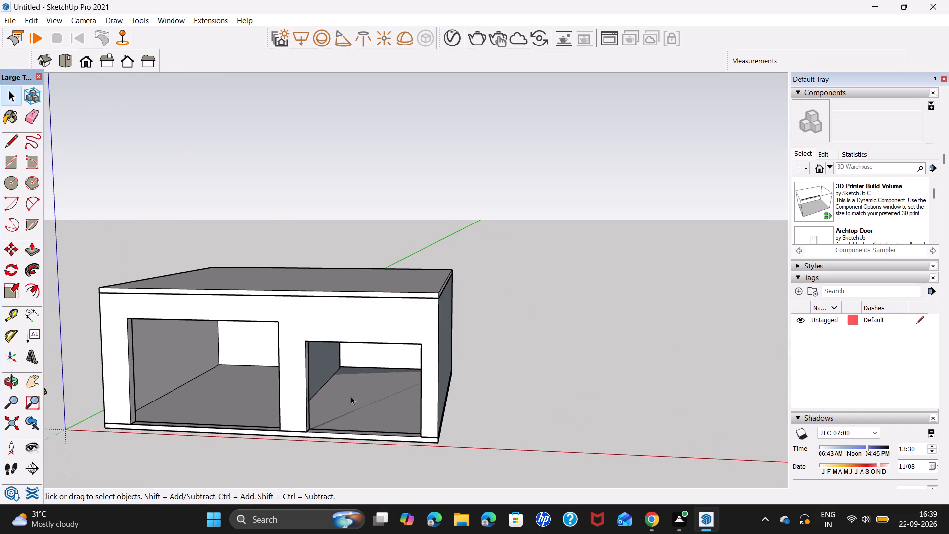
scroll(351, 396, up, 2)
shift+middle_drag(352, 389, 372, 348)
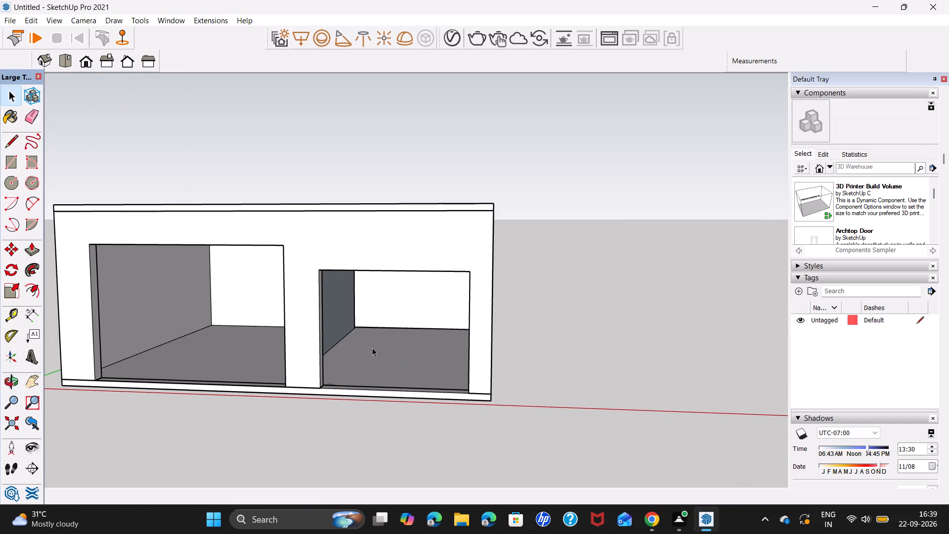
shift+middle_drag(380, 339, 386, 395)
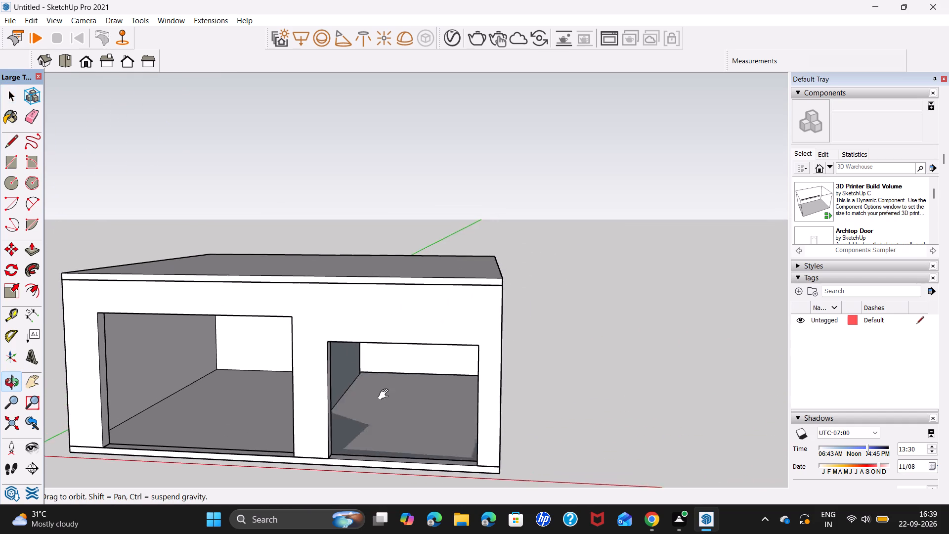
shift+middle_drag(386, 395, 390, 426)
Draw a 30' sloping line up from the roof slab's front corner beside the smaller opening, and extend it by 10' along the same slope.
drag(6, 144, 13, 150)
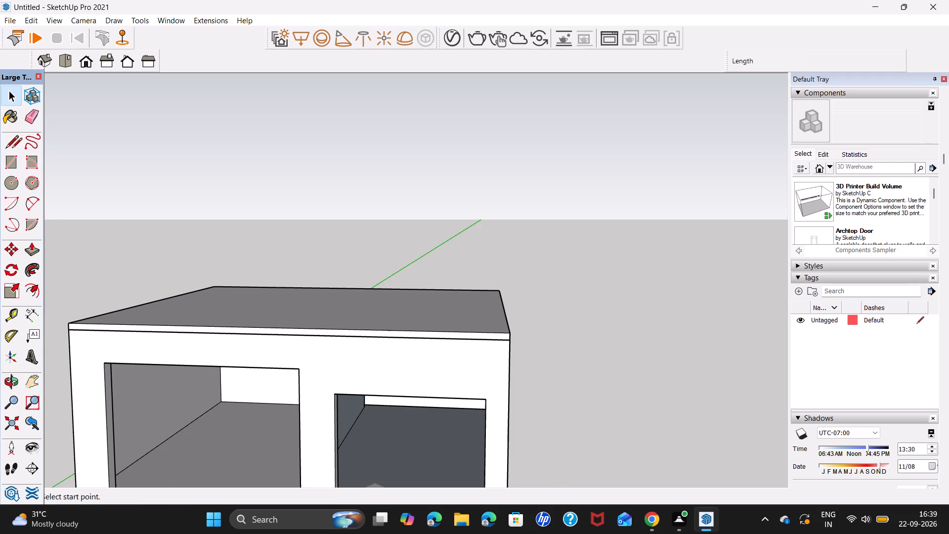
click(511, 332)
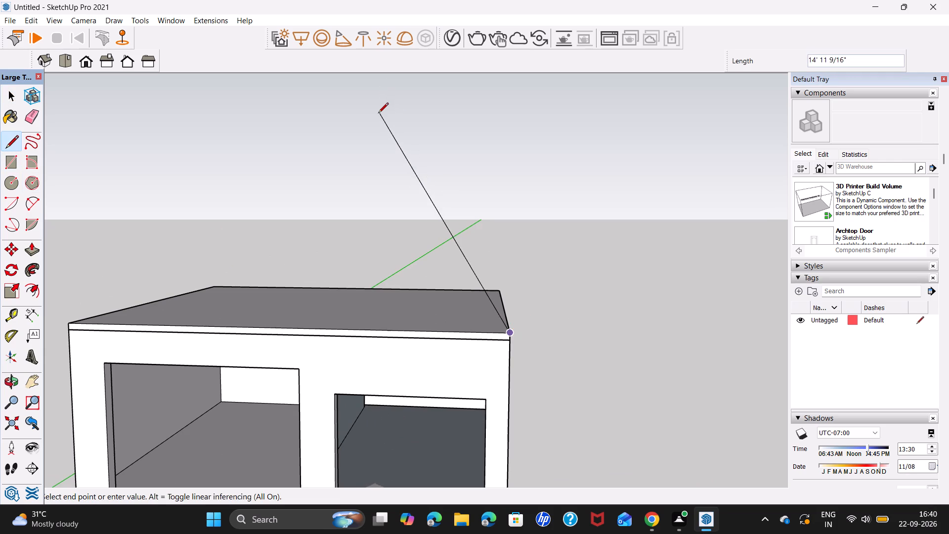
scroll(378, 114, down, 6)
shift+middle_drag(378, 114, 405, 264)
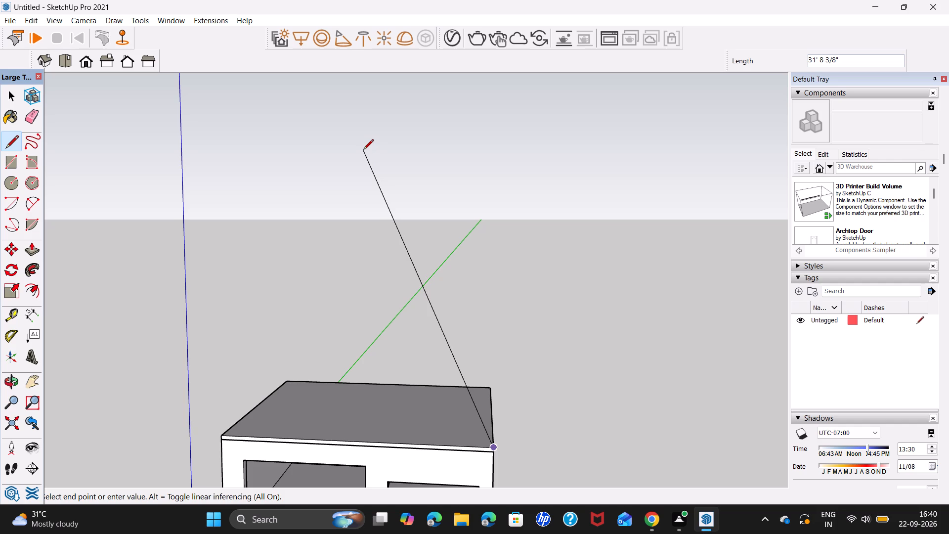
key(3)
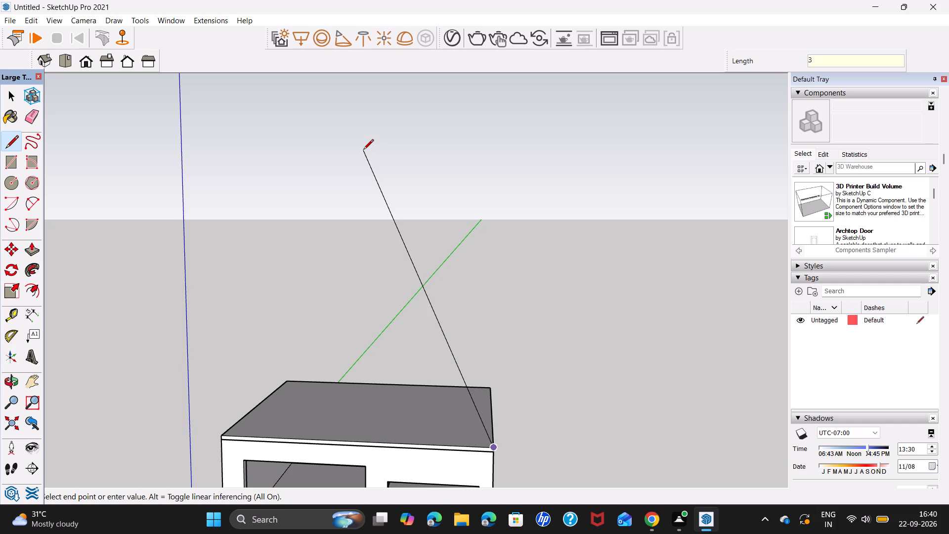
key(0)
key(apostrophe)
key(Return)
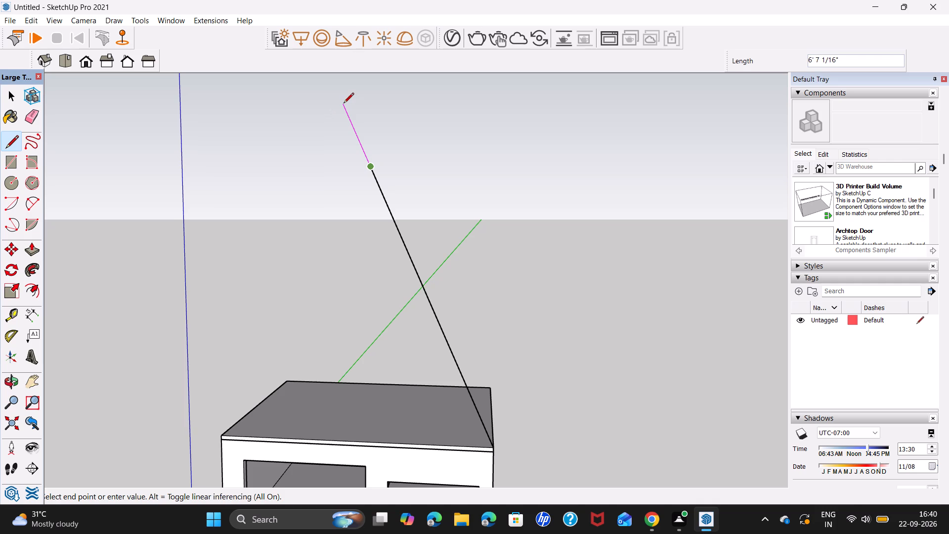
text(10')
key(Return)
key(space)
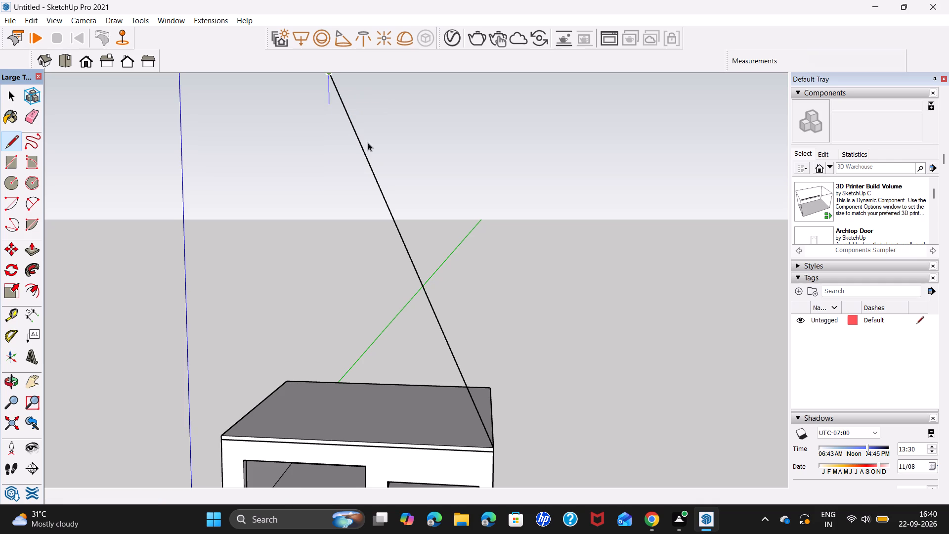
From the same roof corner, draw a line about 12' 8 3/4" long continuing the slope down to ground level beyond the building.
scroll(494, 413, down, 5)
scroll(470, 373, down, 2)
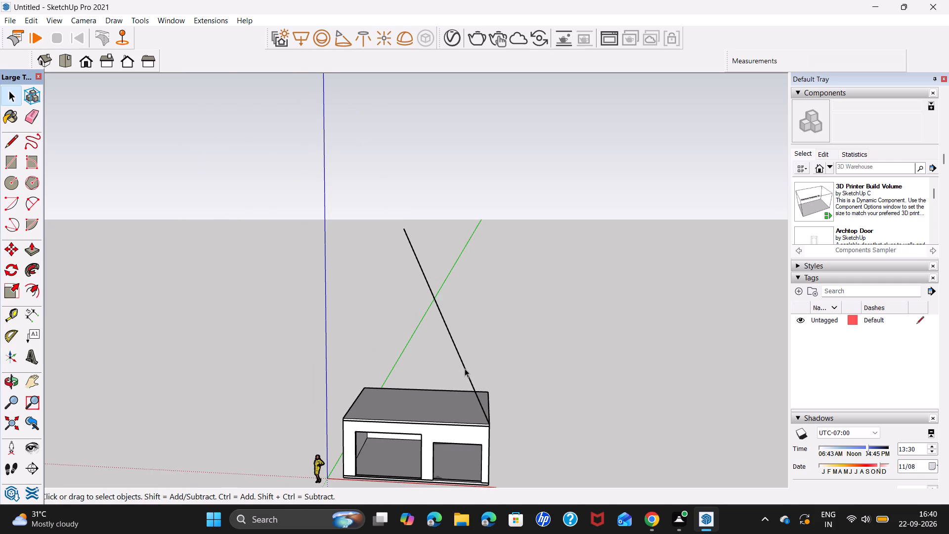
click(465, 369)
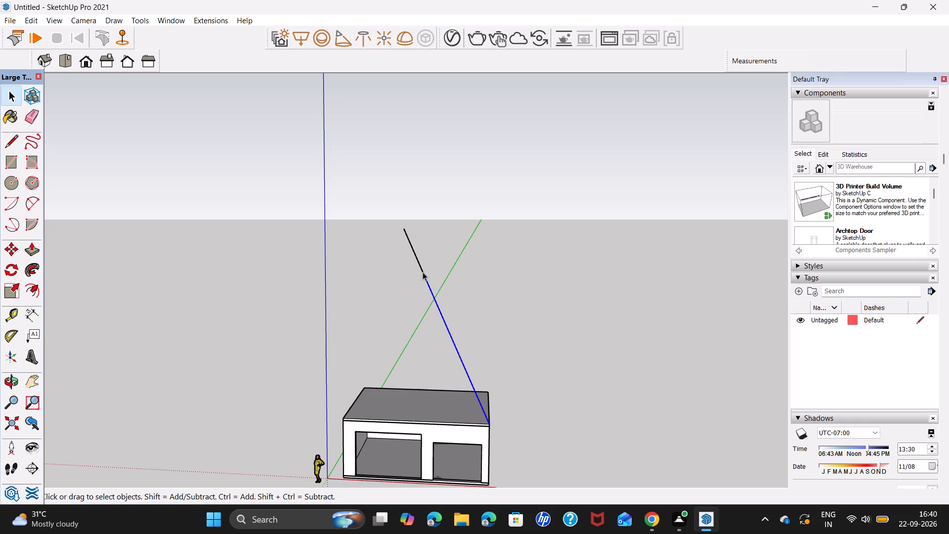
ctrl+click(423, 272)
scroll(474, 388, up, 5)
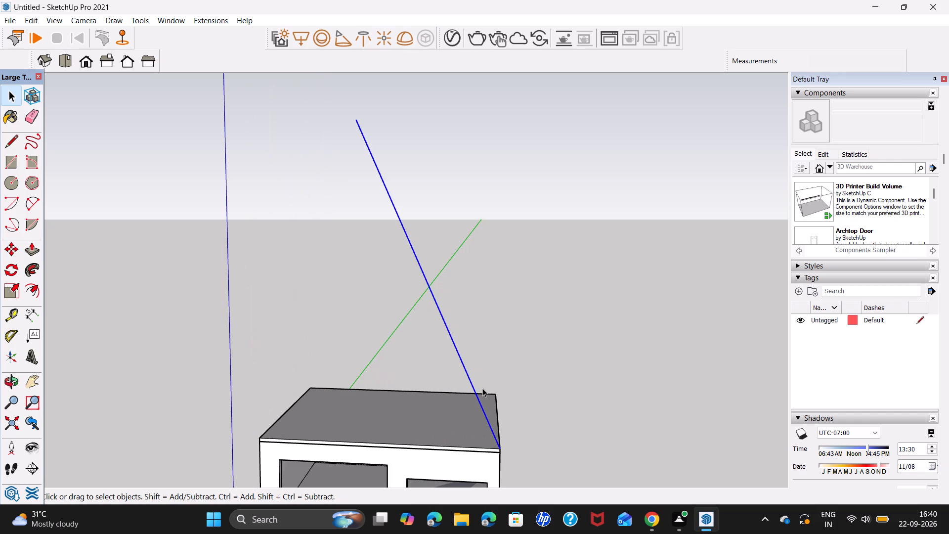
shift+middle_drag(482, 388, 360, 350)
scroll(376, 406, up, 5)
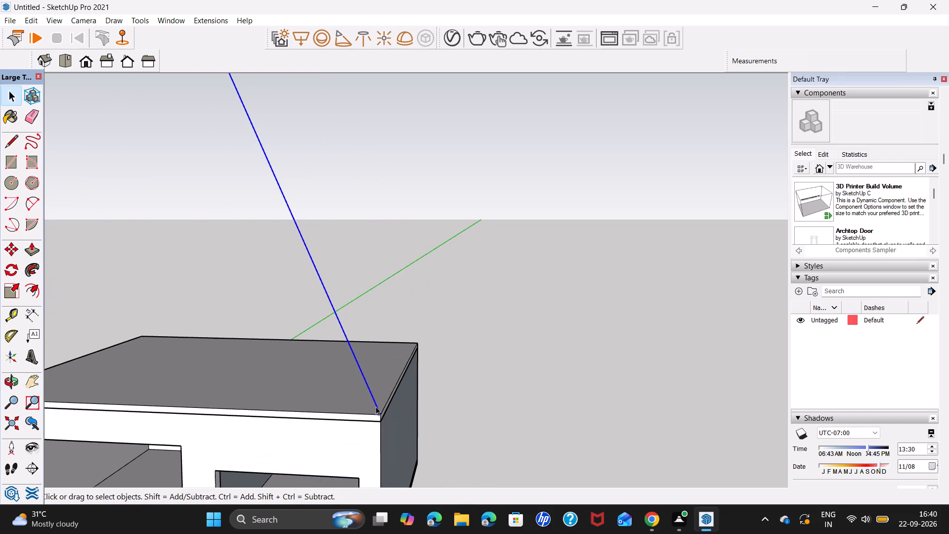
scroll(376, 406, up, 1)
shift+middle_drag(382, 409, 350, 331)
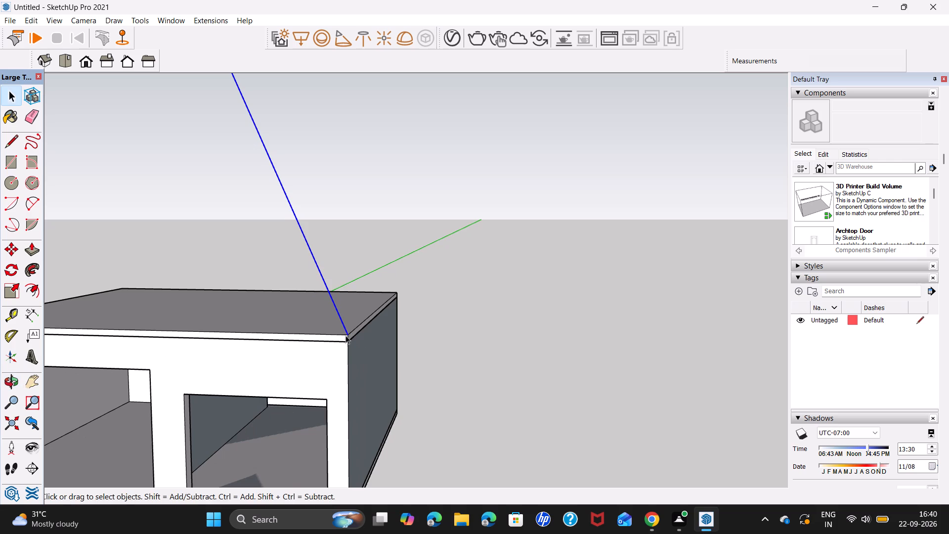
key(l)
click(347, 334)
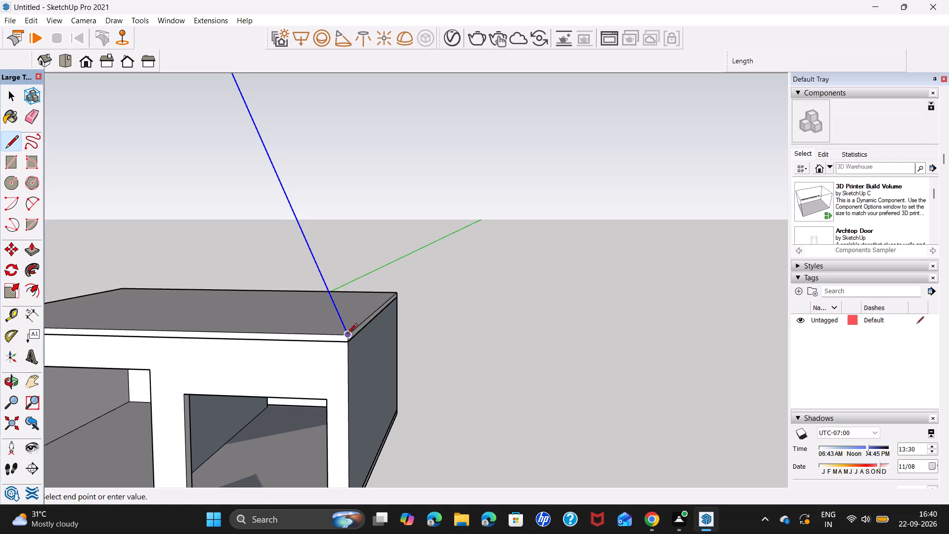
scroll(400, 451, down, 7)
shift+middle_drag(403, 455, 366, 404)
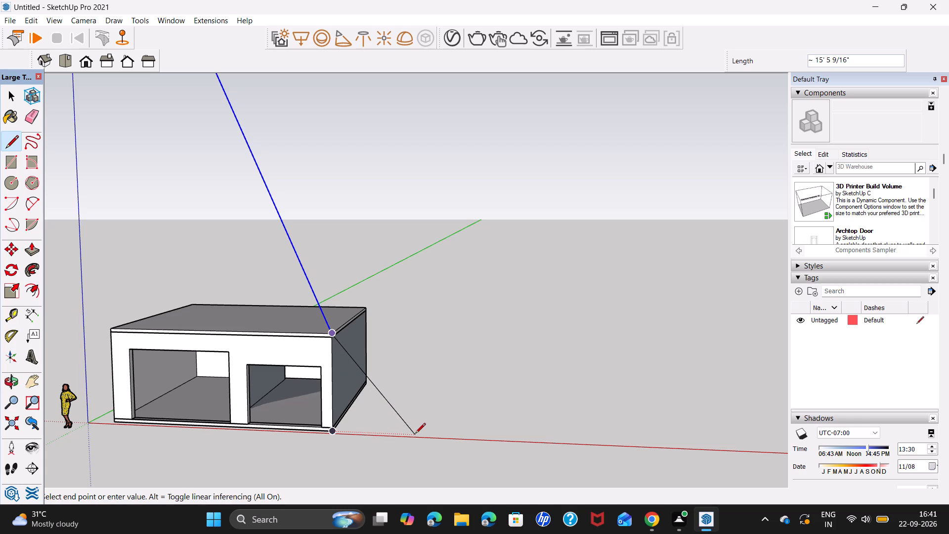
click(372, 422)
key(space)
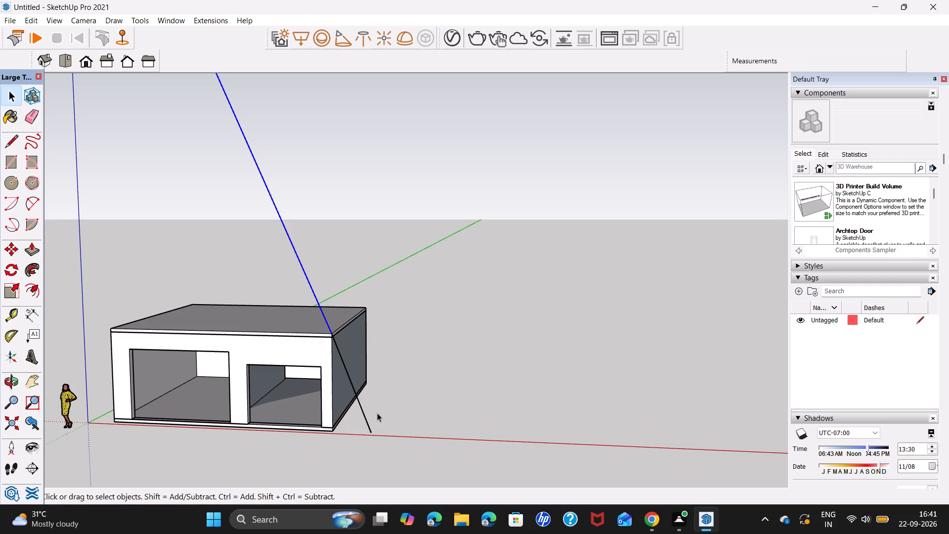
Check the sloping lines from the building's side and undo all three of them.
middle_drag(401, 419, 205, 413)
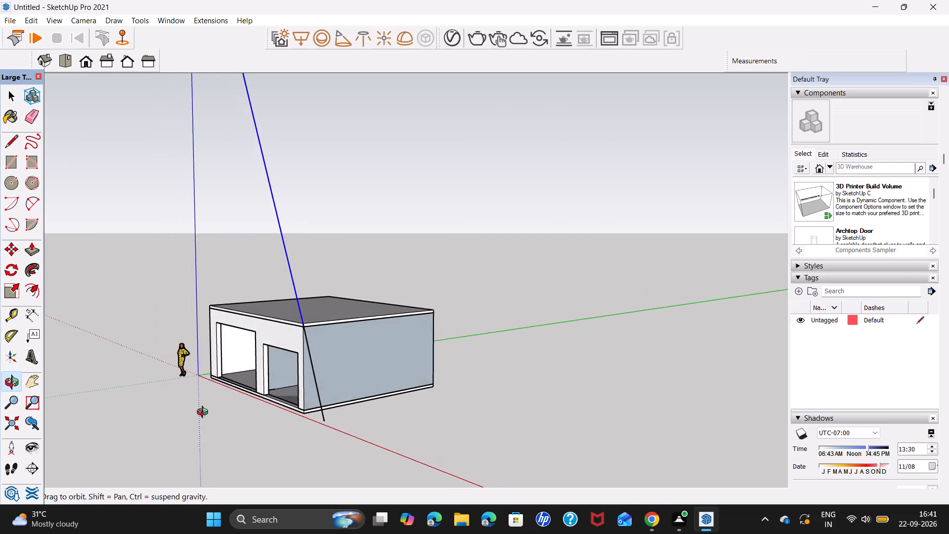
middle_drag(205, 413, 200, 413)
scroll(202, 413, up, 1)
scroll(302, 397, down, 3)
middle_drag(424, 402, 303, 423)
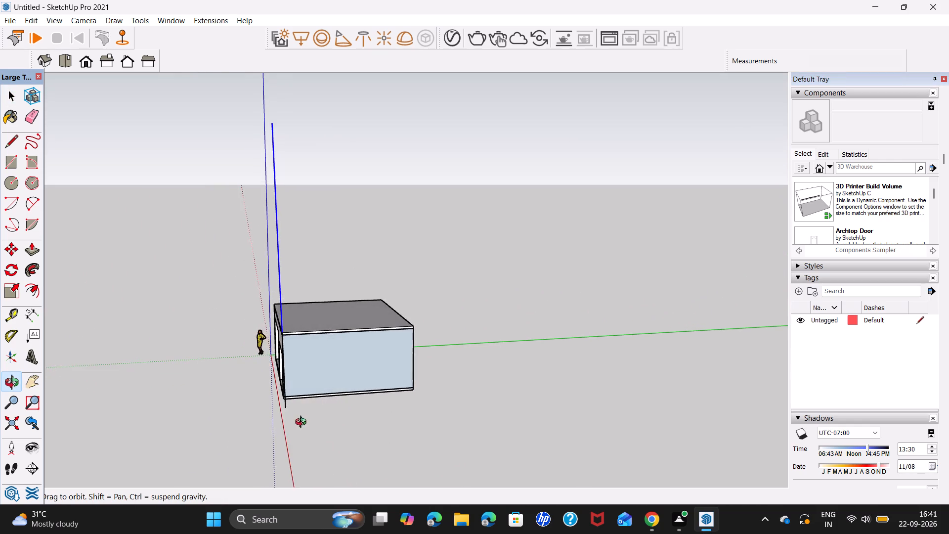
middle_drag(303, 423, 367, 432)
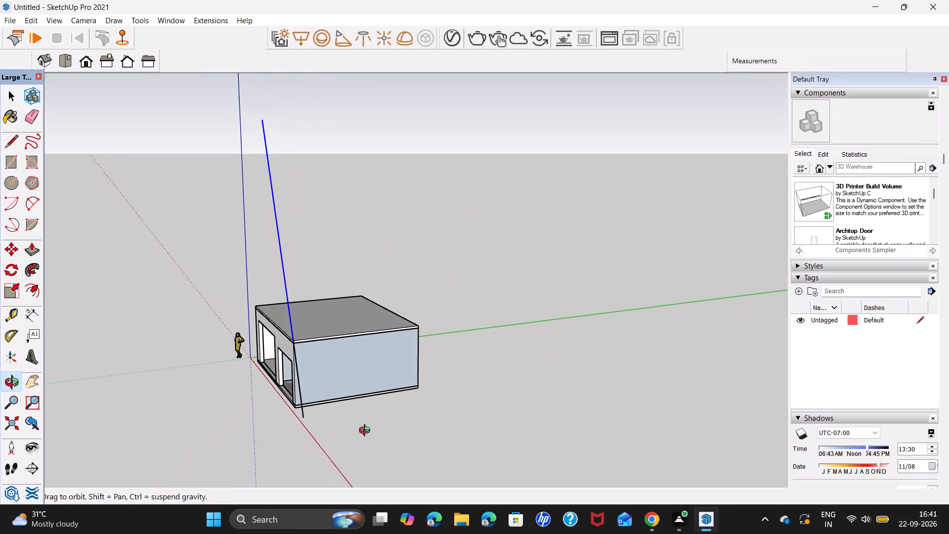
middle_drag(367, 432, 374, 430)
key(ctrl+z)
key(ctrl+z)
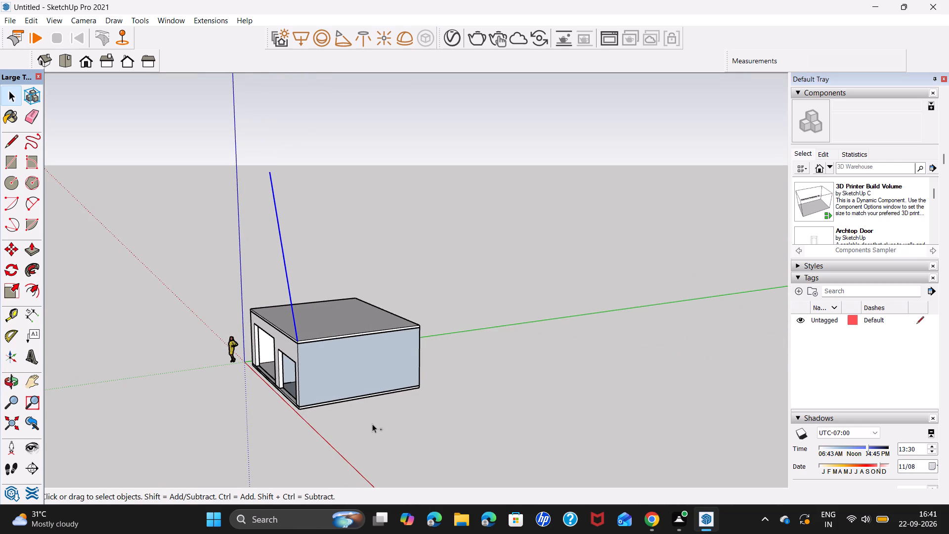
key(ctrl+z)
Draw a 6' line outward along the red axis from the base slab's front corner beside the smaller opening.
key(l)
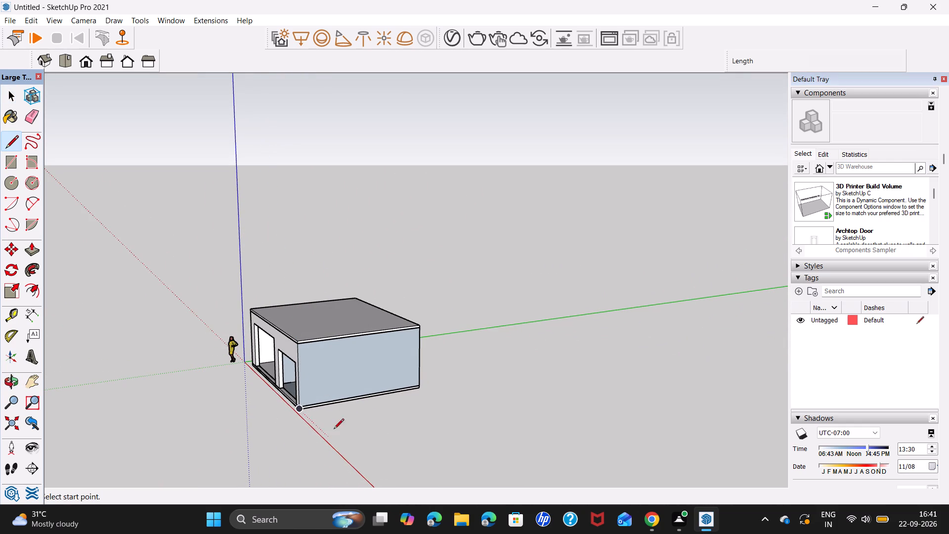
click(298, 407)
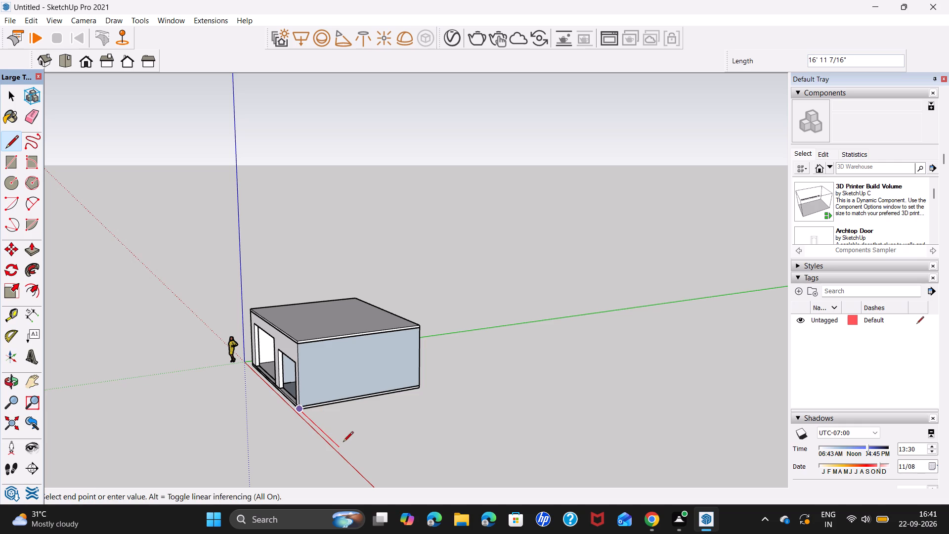
key(6)
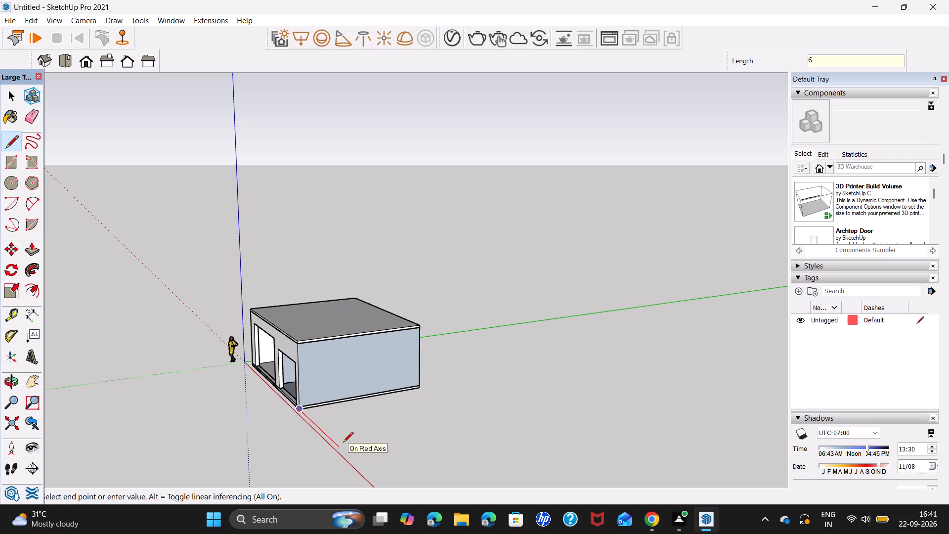
key(apostrophe)
key(Return)
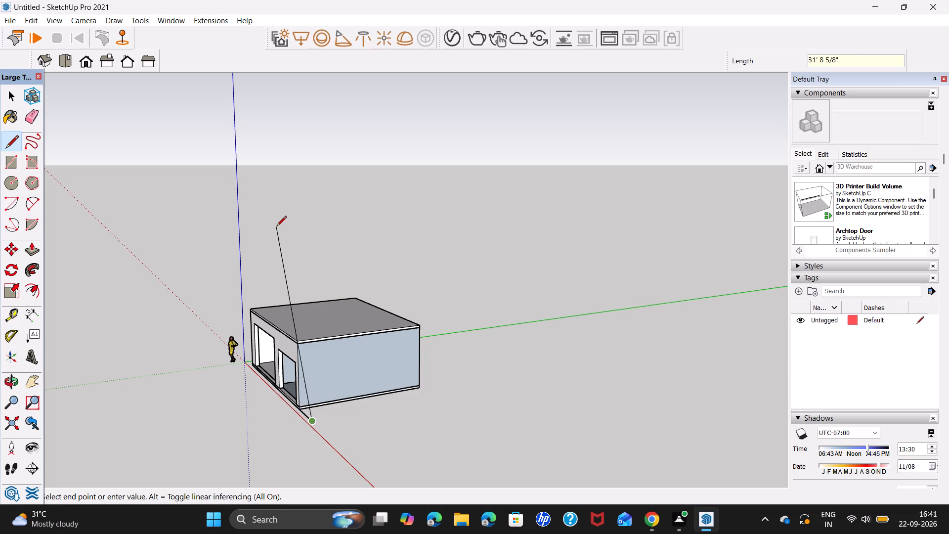
Draw a sloping line about 13' 3" long from the 6' base line's outer end to the roof slab's front corner.
scroll(277, 227, down, 5)
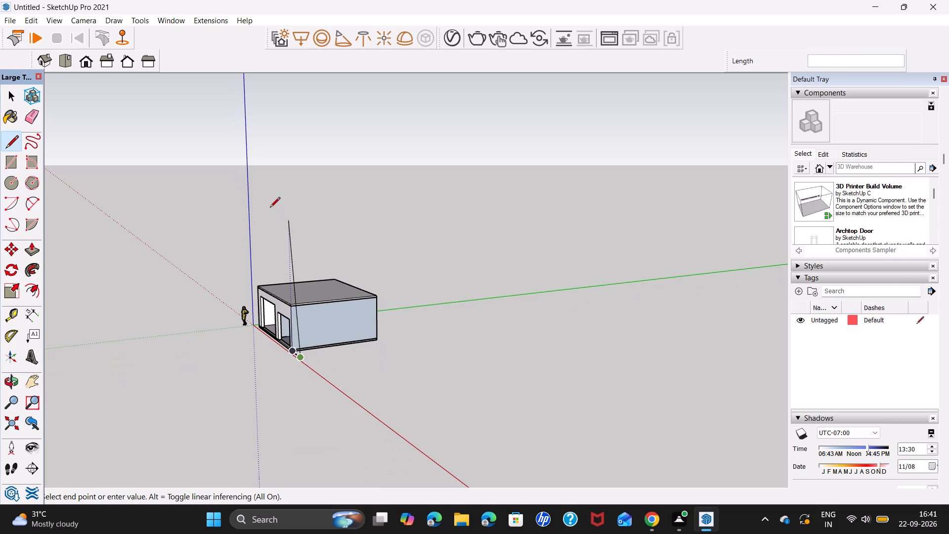
middle_drag(278, 215, 519, 251)
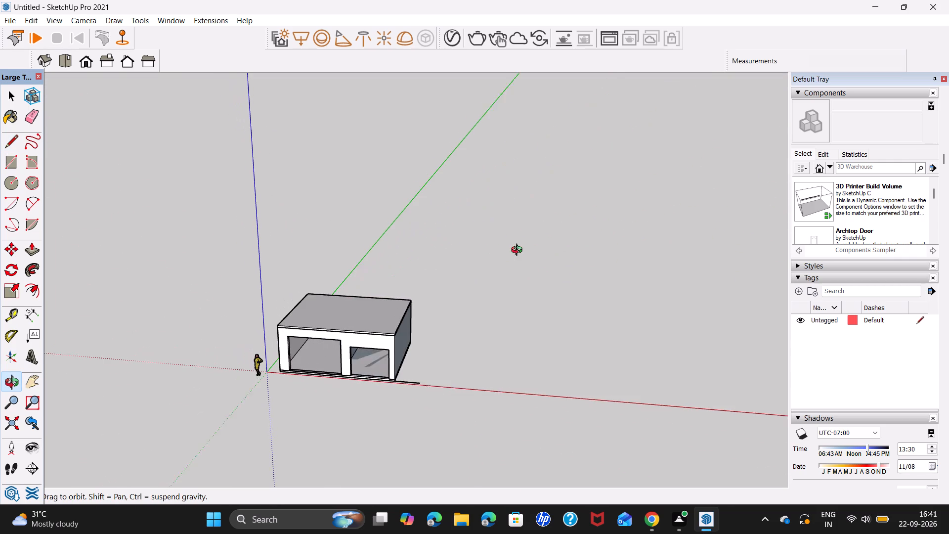
middle_drag(519, 251, 520, 251)
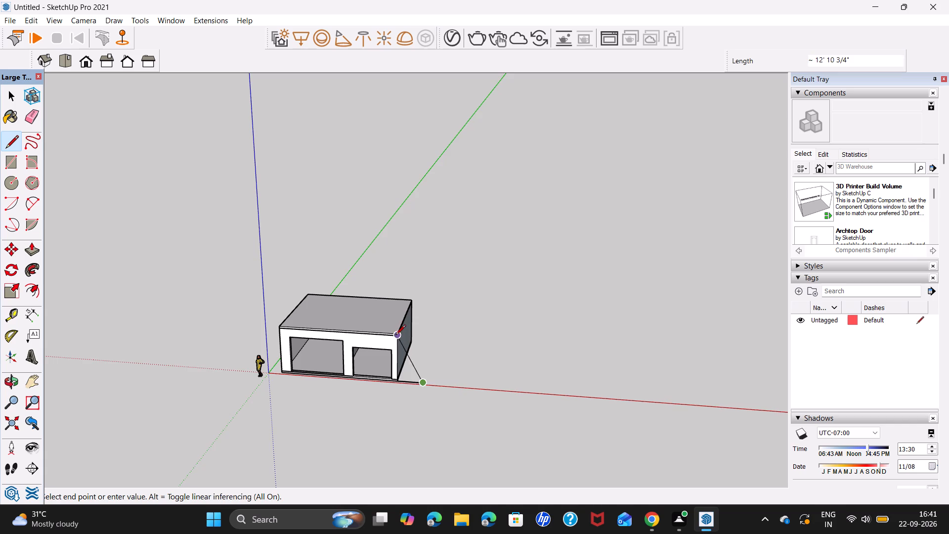
scroll(395, 336, up, 20)
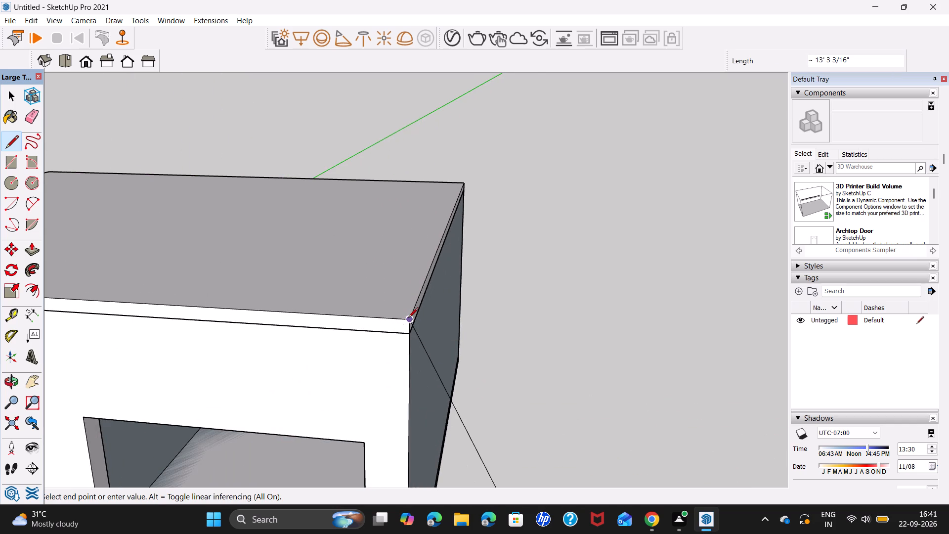
click(408, 318)
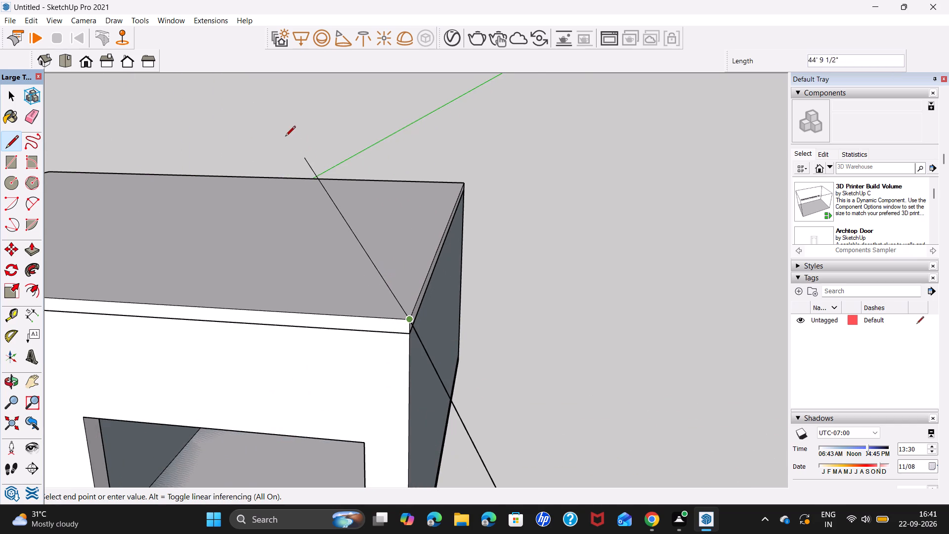
From that roof corner, draw a 40' line upward that continues the same slope.
scroll(280, 136, down, 12)
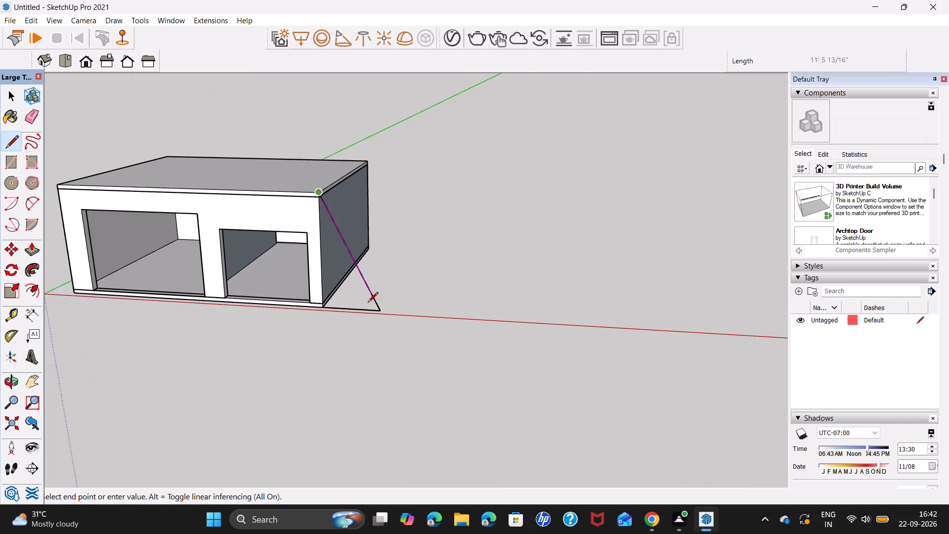
shift+middle_drag(370, 313, 525, 412)
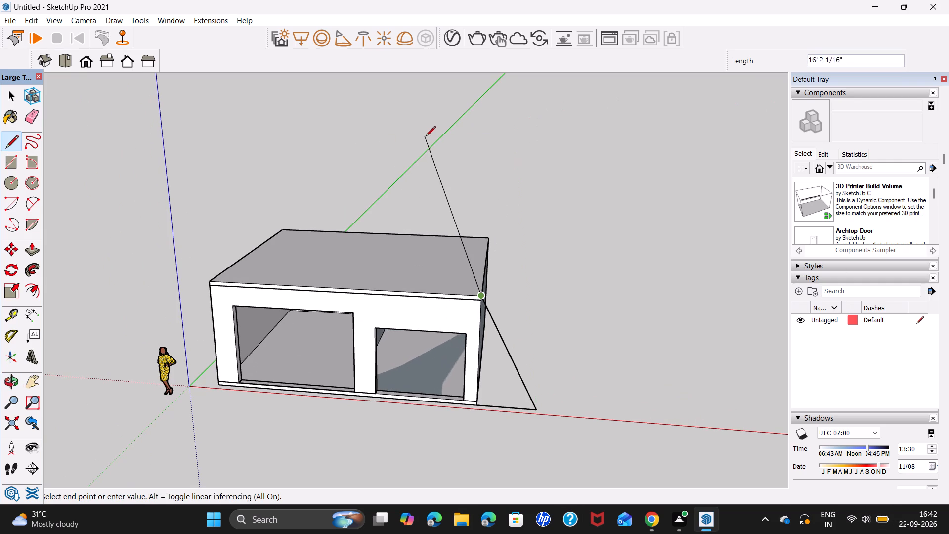
shift+middle_drag(433, 139, 471, 211)
shift+scroll(471, 211, down, 6)
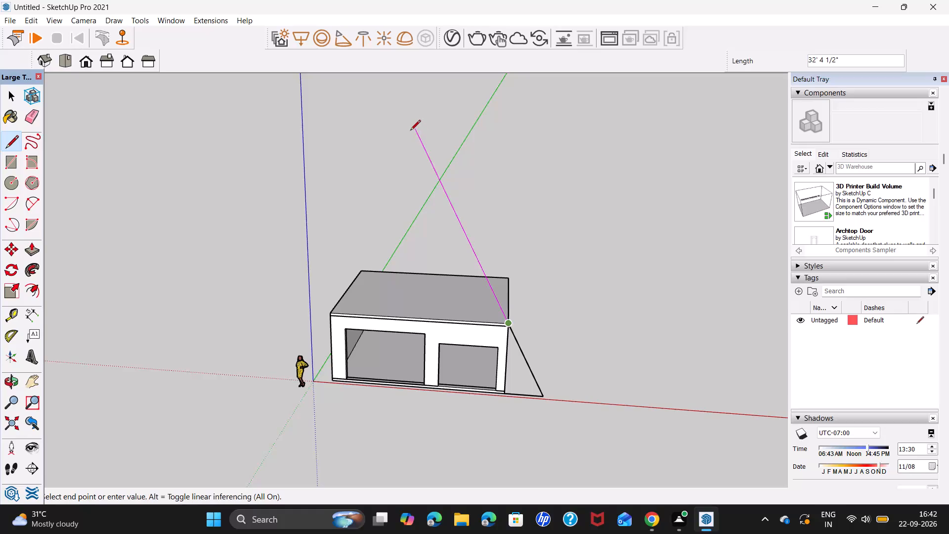
key(4)
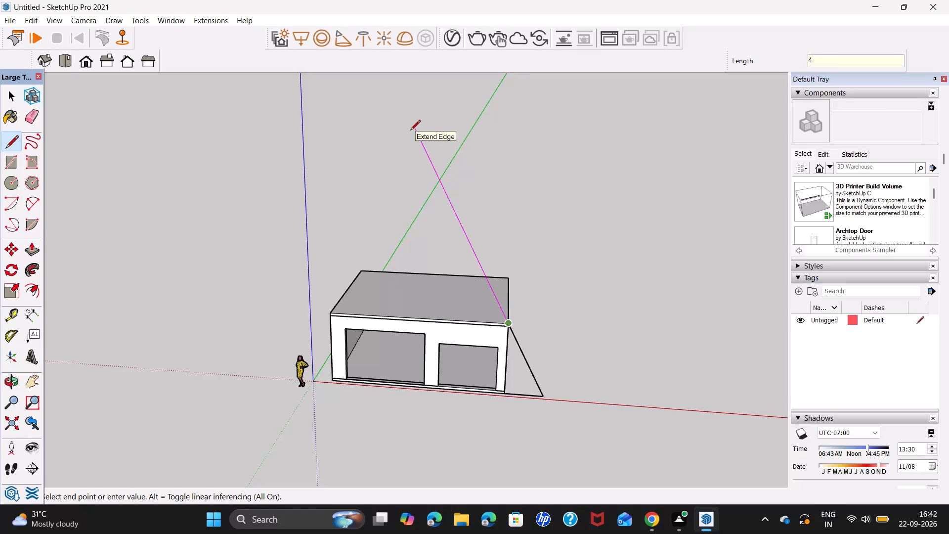
key(0)
key(apostrophe)
key(Return)
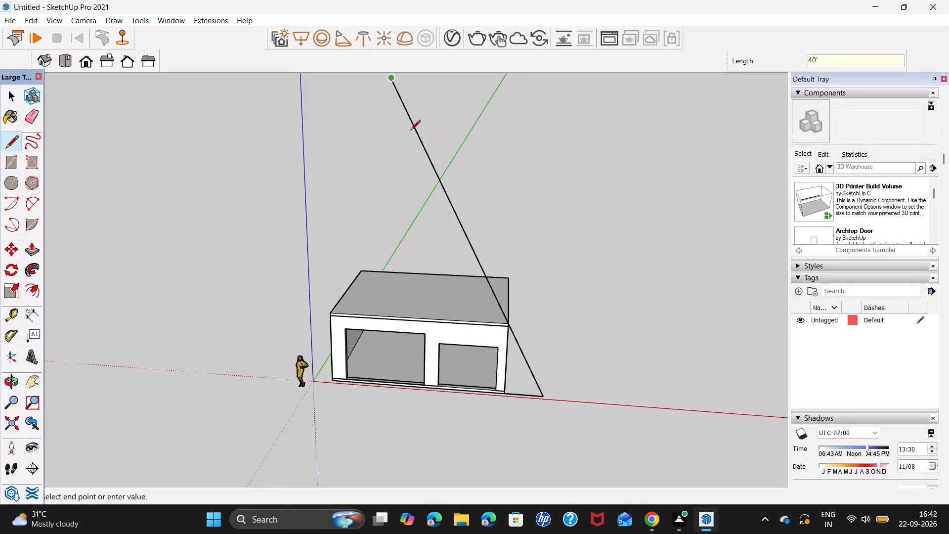
key(space)
Select the lower and upper sloping lines together at the building's front corner.
scroll(557, 250, down, 6)
middle_drag(600, 291, 413, 317)
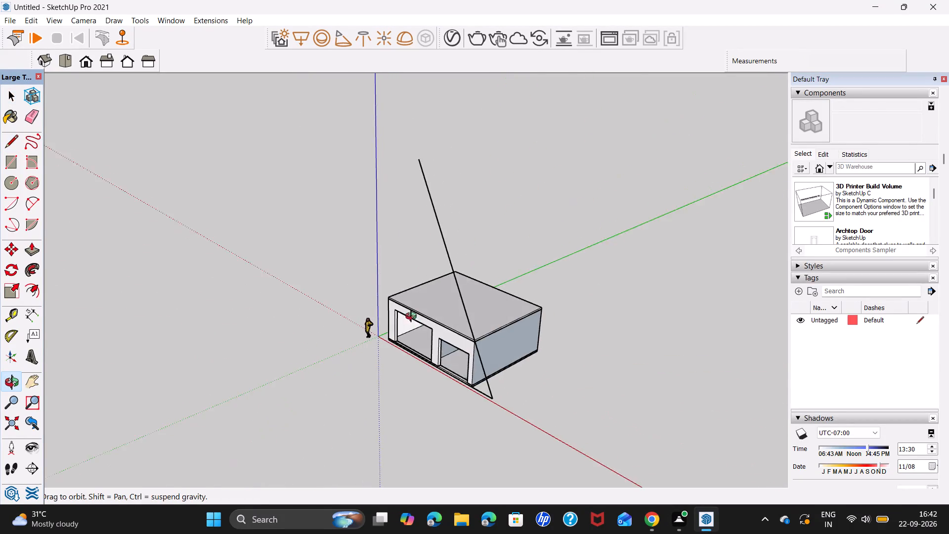
middle_drag(413, 317, 395, 311)
middle_drag(585, 359, 405, 351)
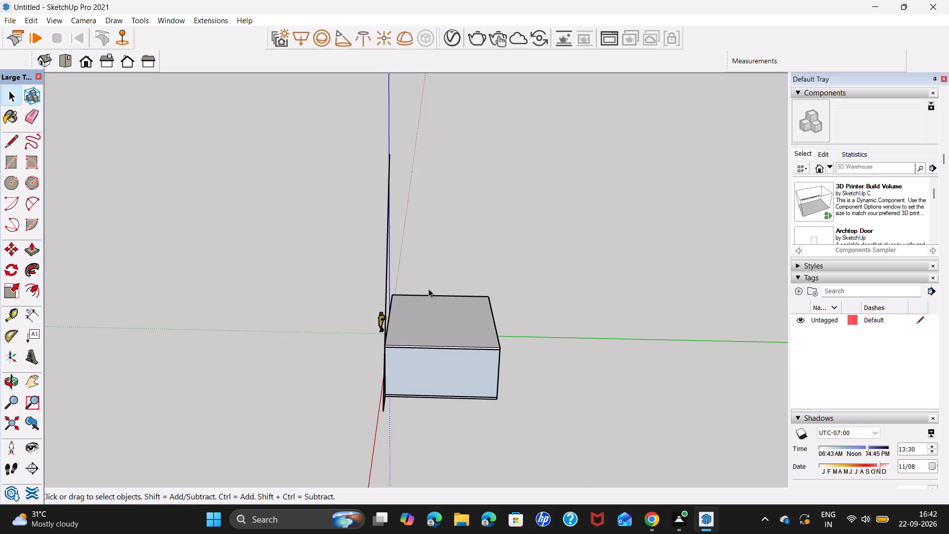
click(384, 386)
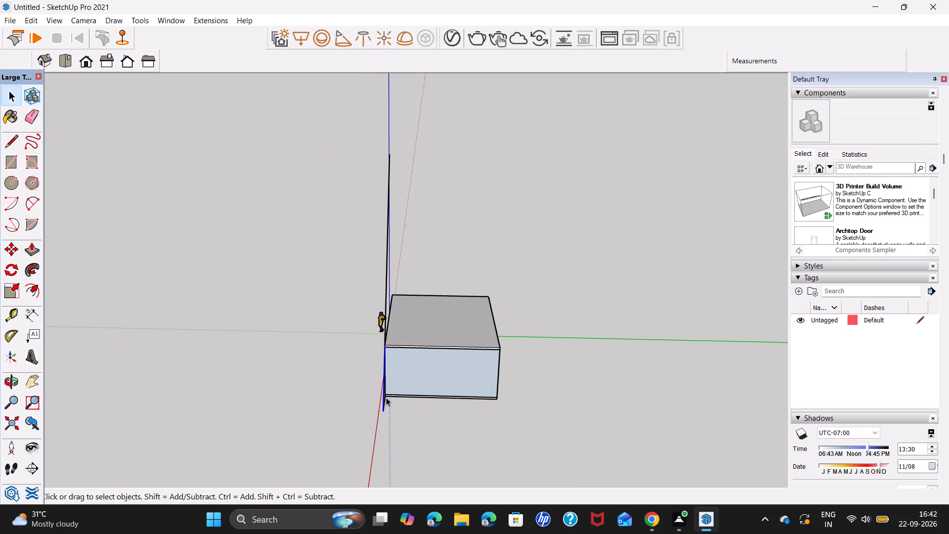
ctrl+click(385, 401)
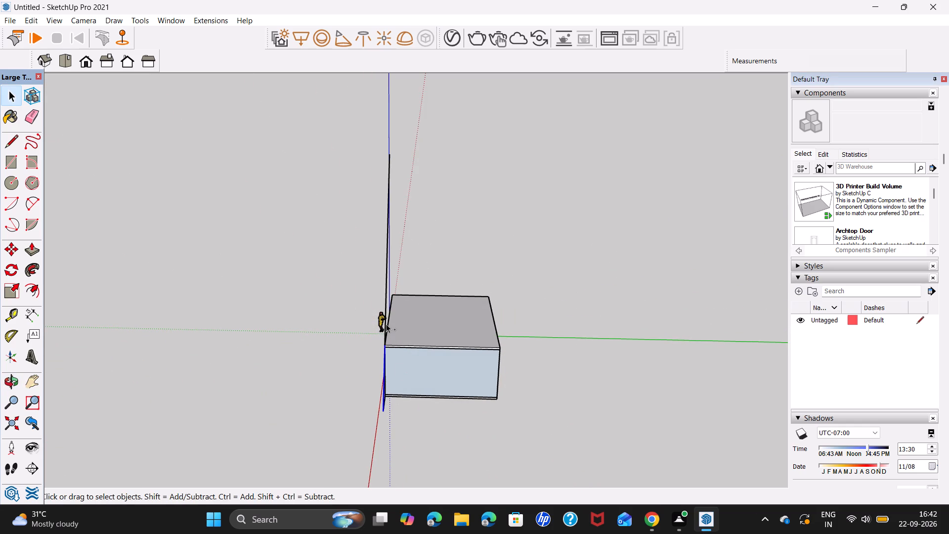
ctrl+click(386, 324)
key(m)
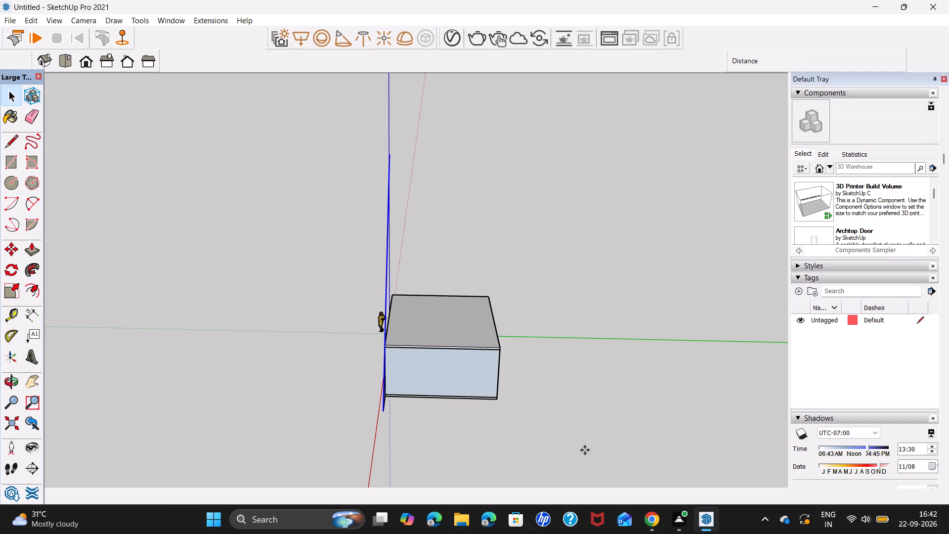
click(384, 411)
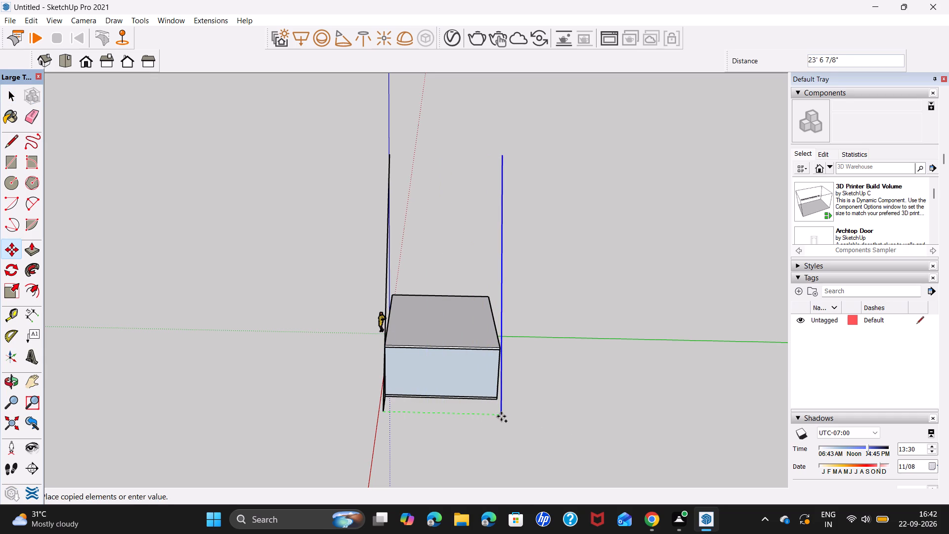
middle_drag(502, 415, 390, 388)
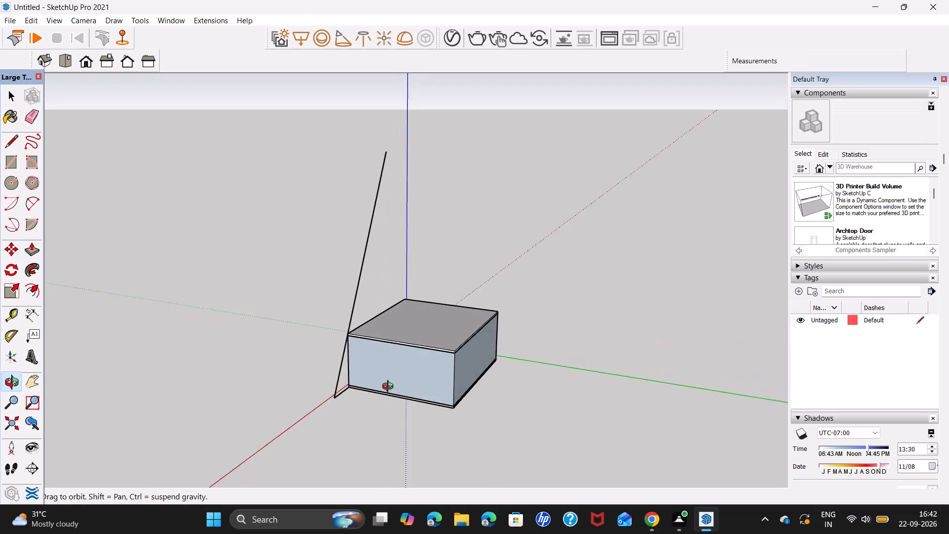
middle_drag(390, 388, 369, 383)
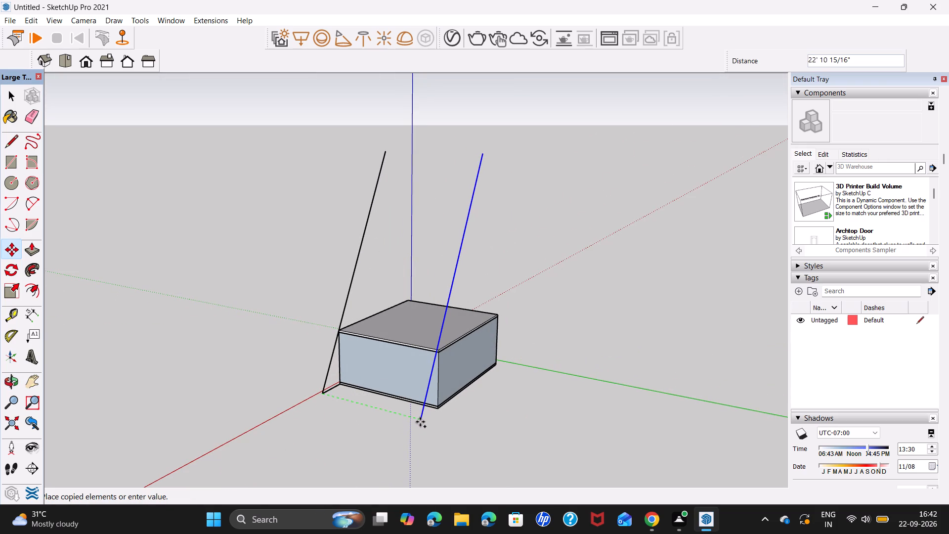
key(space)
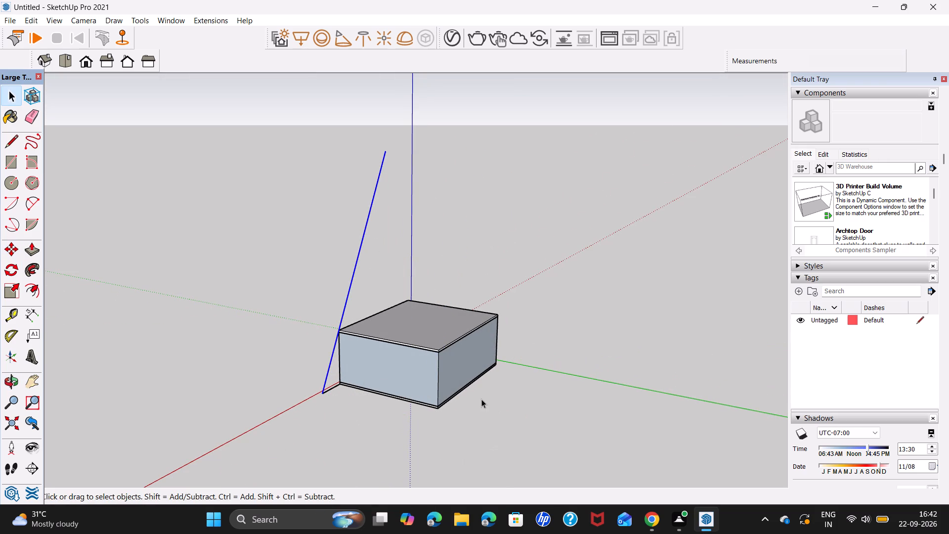
Copy both sloping lines along the green axis from the roof slab's front corner to its rear corner on the same side.
key(m)
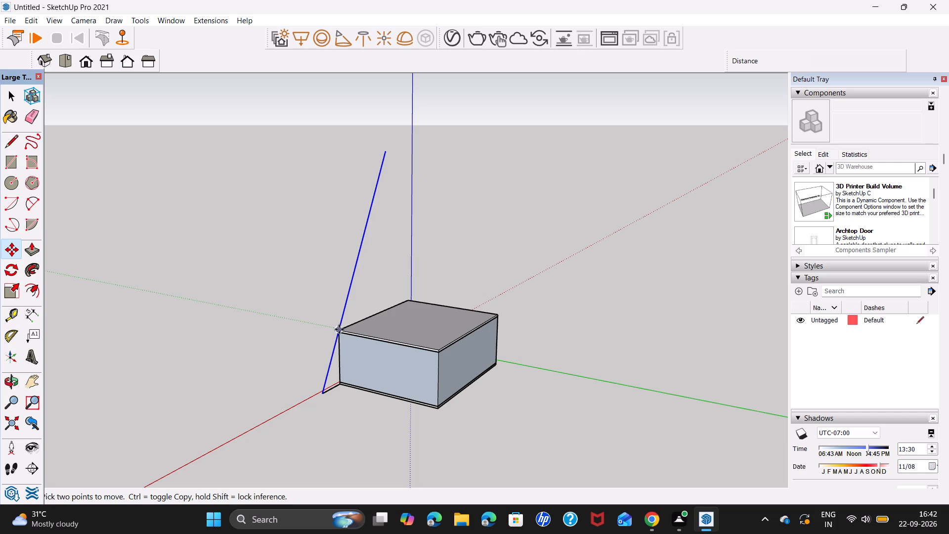
scroll(338, 329, up, 19)
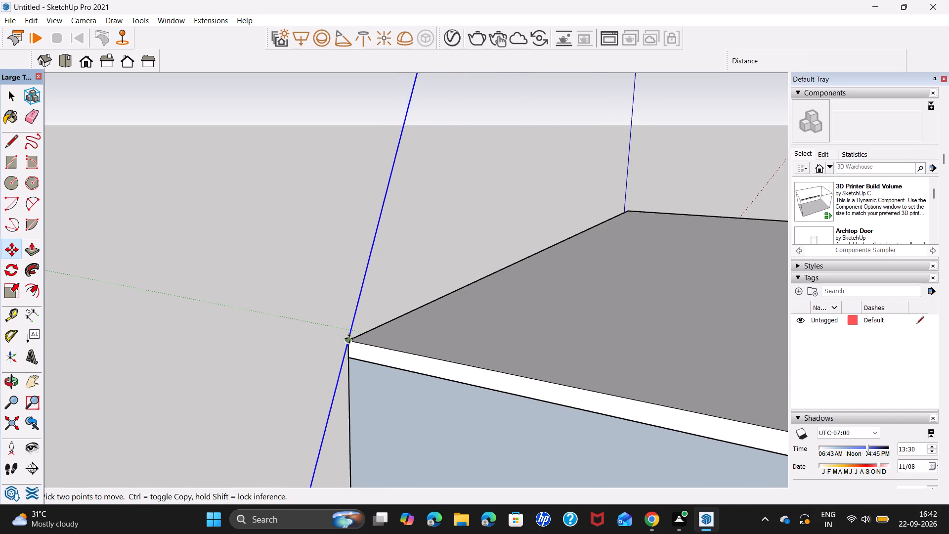
click(350, 338)
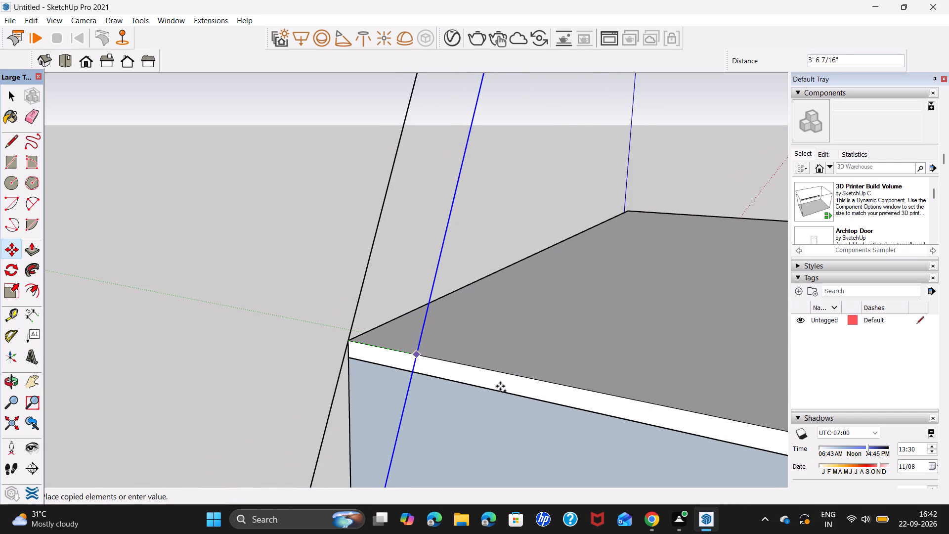
shift+middle_drag(627, 424, 402, 314)
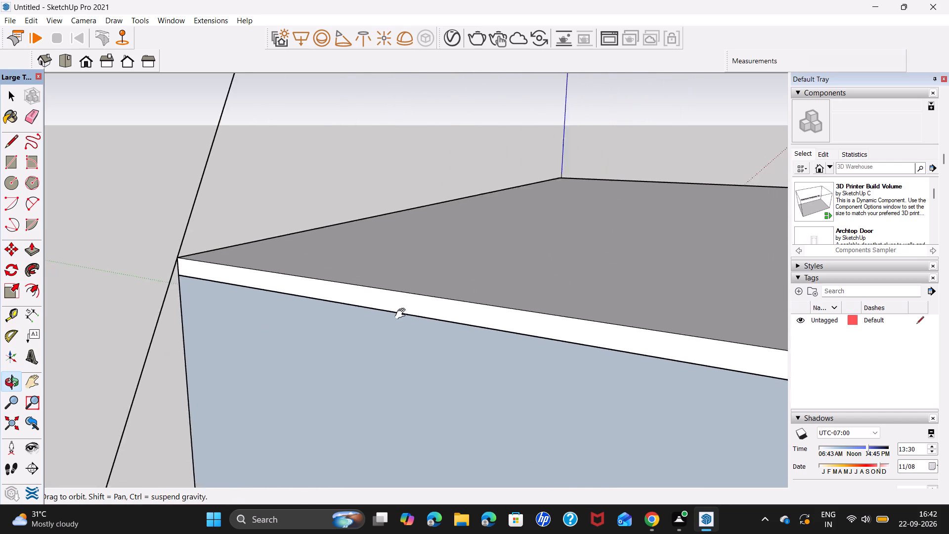
shift+middle_drag(402, 314, 402, 313)
scroll(404, 314, down, 12)
scroll(455, 337, down, 13)
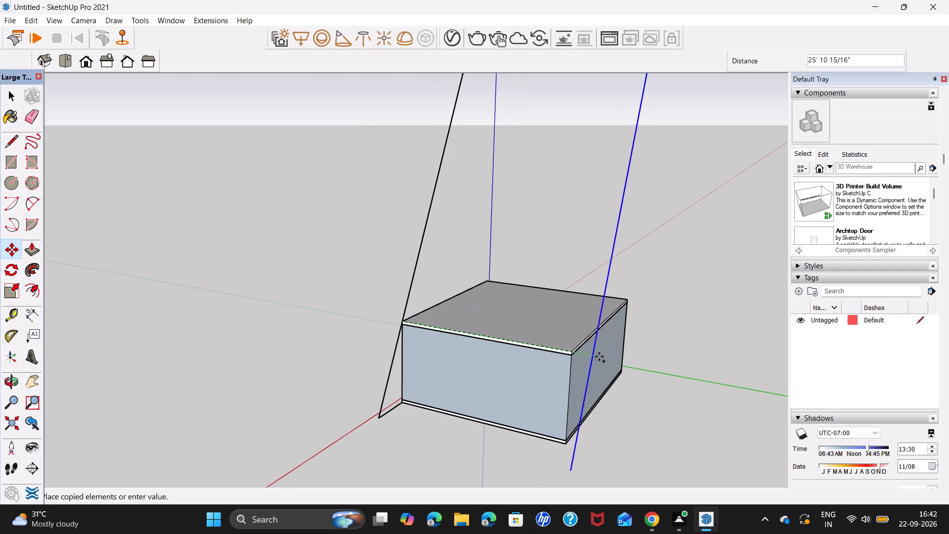
scroll(561, 350, up, 5)
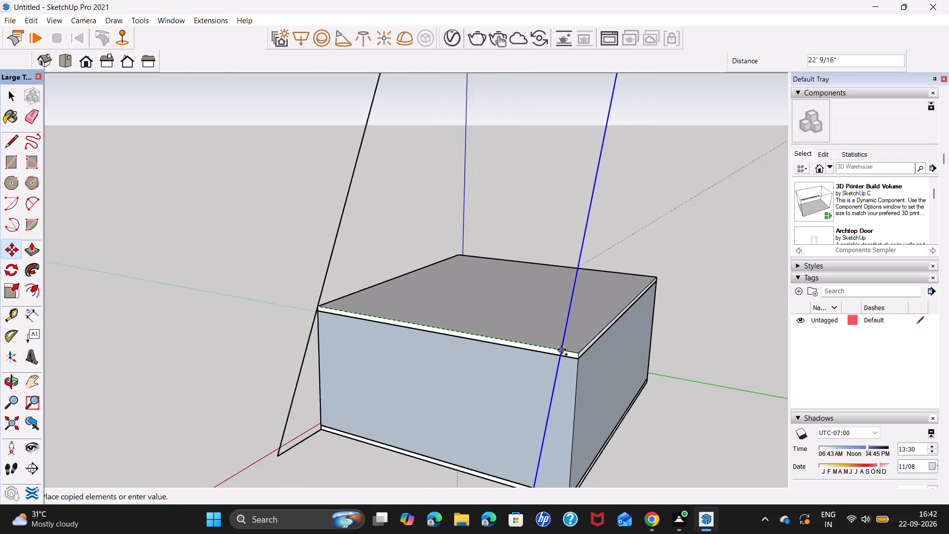
scroll(561, 350, up, 2)
click(581, 352)
key(space)
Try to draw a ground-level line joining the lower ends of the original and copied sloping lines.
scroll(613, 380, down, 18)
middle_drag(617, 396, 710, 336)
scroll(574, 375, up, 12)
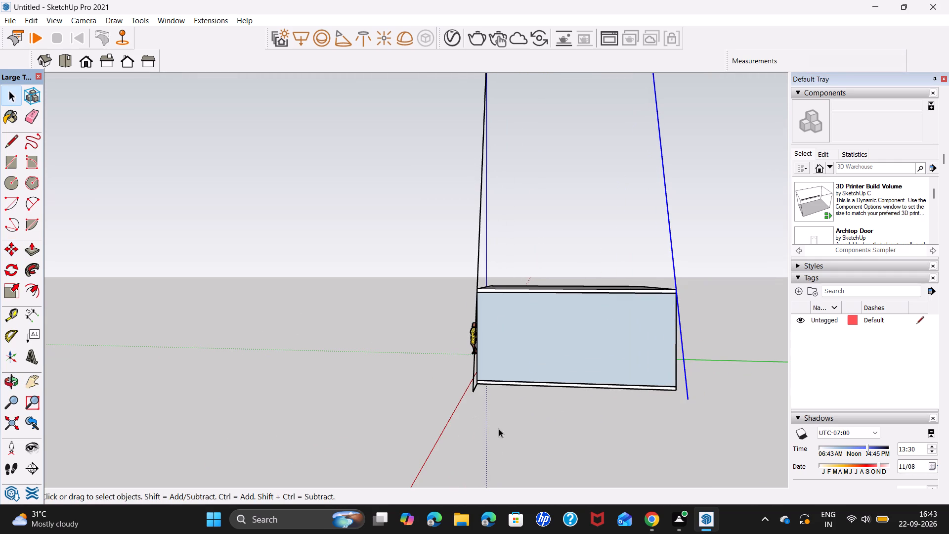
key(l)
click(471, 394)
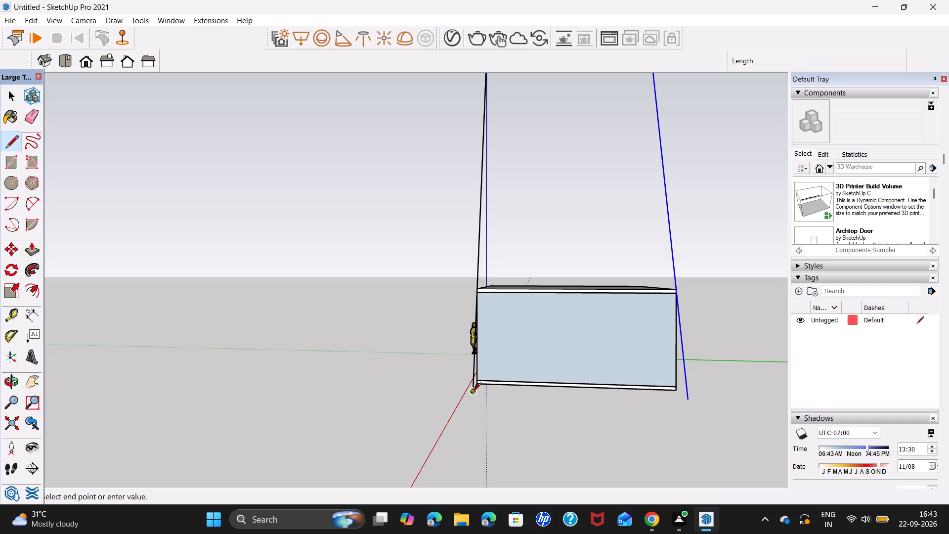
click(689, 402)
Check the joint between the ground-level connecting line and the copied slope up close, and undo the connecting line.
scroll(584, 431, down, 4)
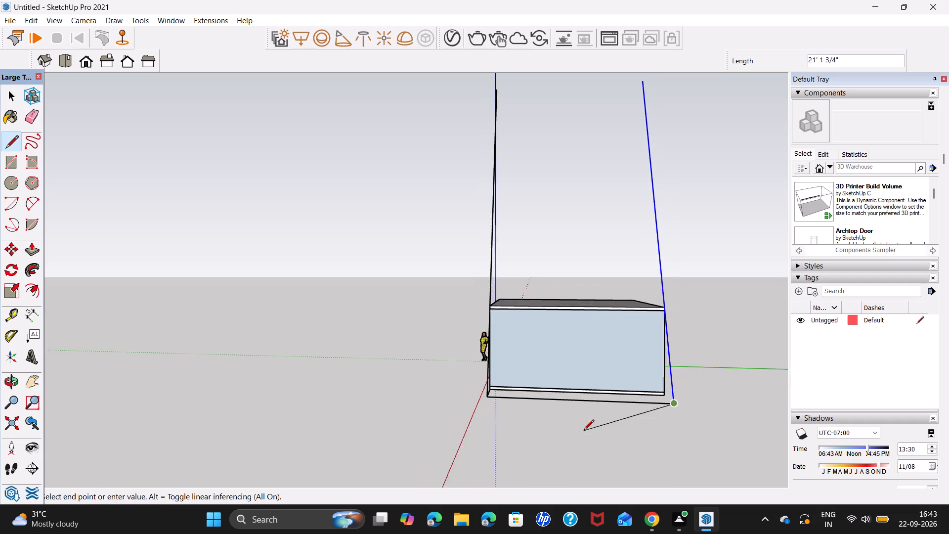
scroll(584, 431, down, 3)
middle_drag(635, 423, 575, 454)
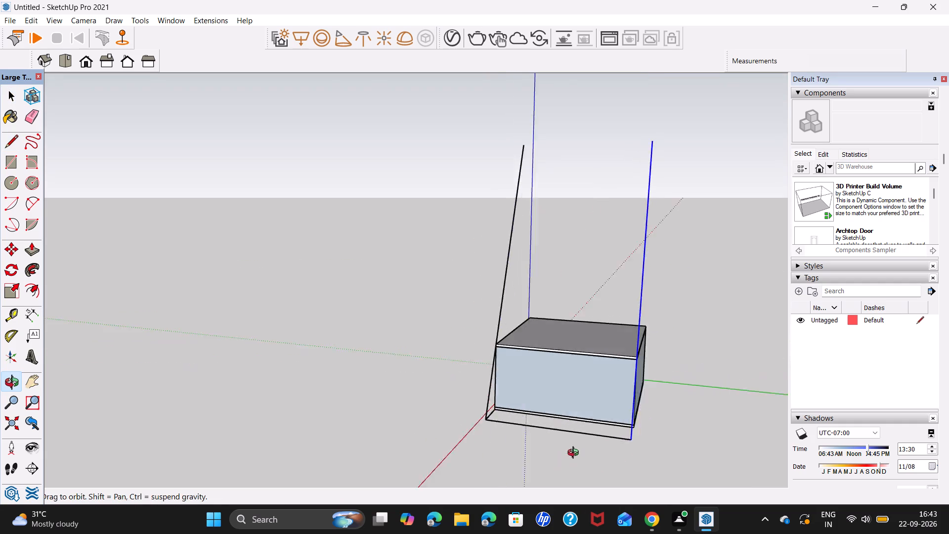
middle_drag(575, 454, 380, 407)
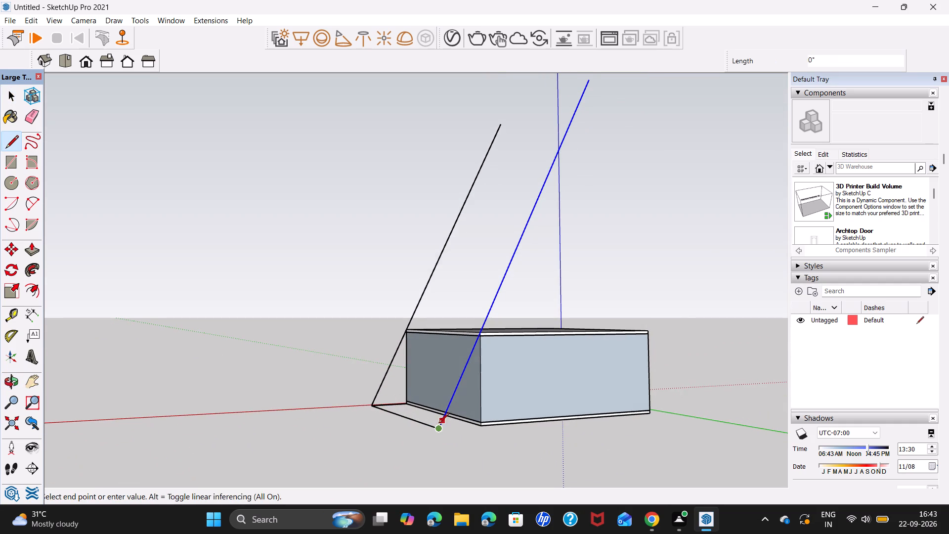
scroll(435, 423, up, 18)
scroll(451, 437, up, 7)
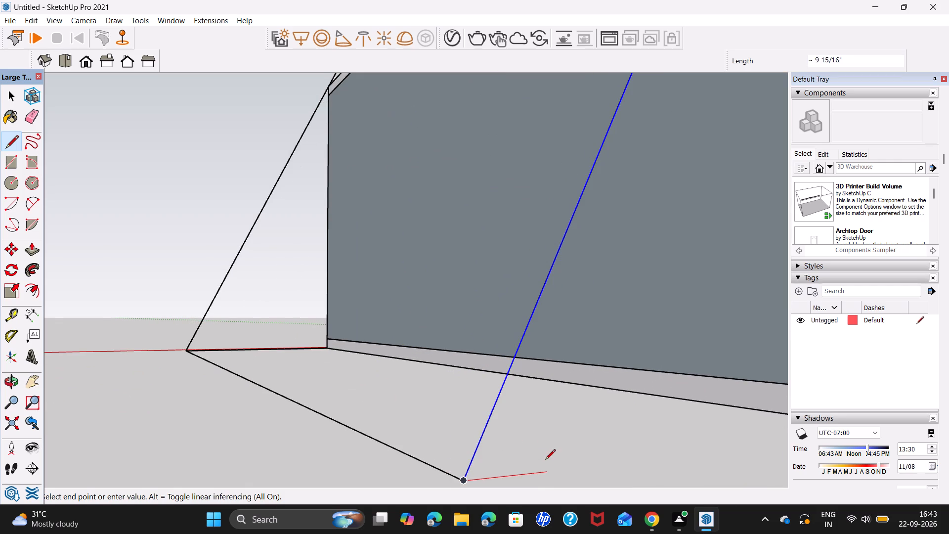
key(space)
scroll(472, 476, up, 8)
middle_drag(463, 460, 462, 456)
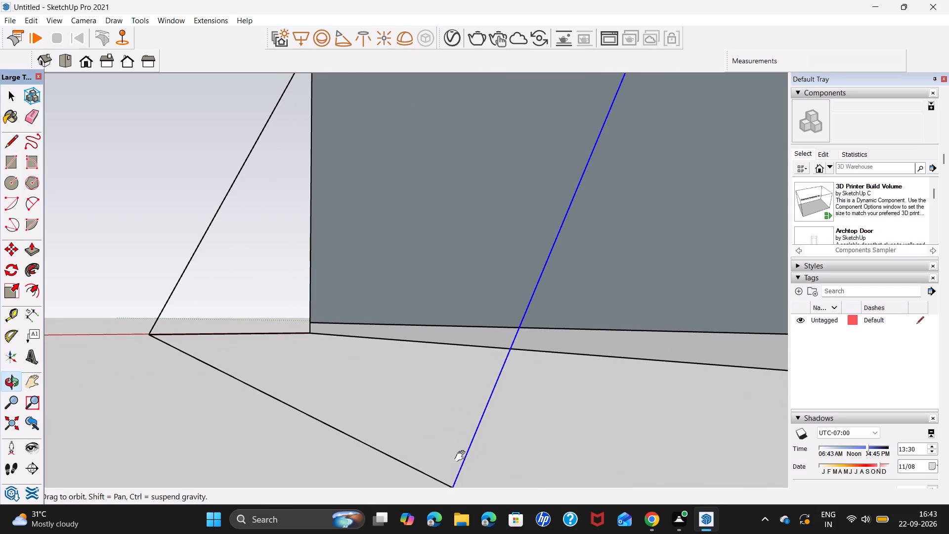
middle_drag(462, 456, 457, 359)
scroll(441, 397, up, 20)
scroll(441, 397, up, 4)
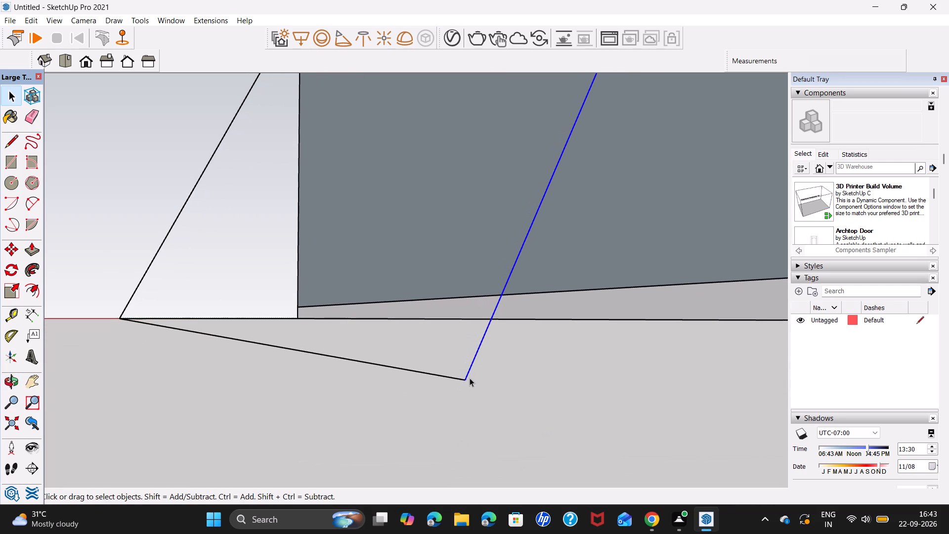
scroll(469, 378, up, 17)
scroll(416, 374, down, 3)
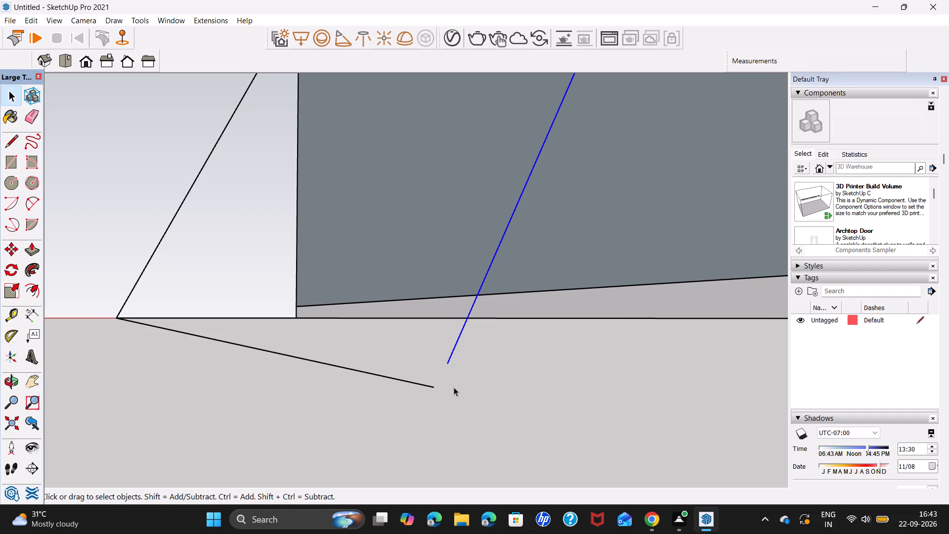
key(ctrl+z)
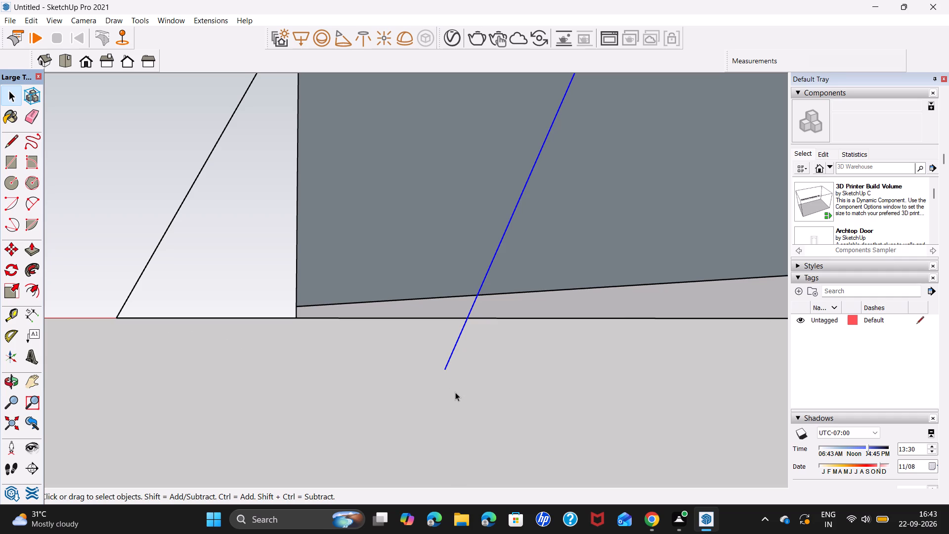
Draw a ground-level line about 23' 3 3/8" long joining the lower ends of the front and rear sloping lines.
key(l)
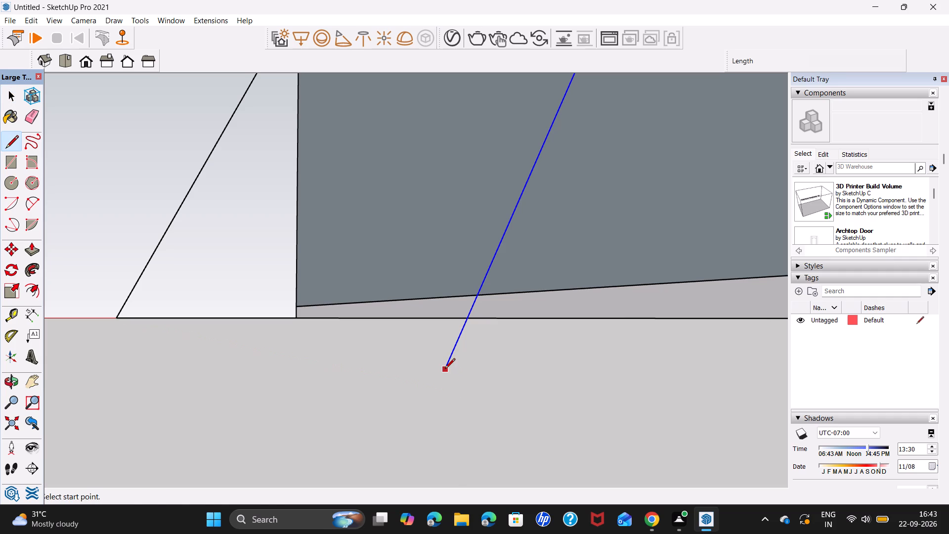
click(445, 369)
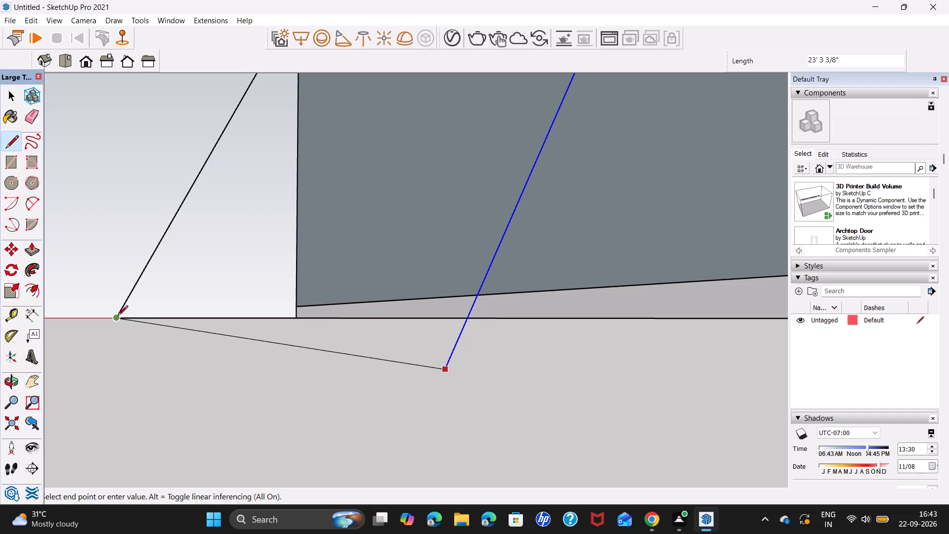
shift+middle_drag(118, 316, 495, 415)
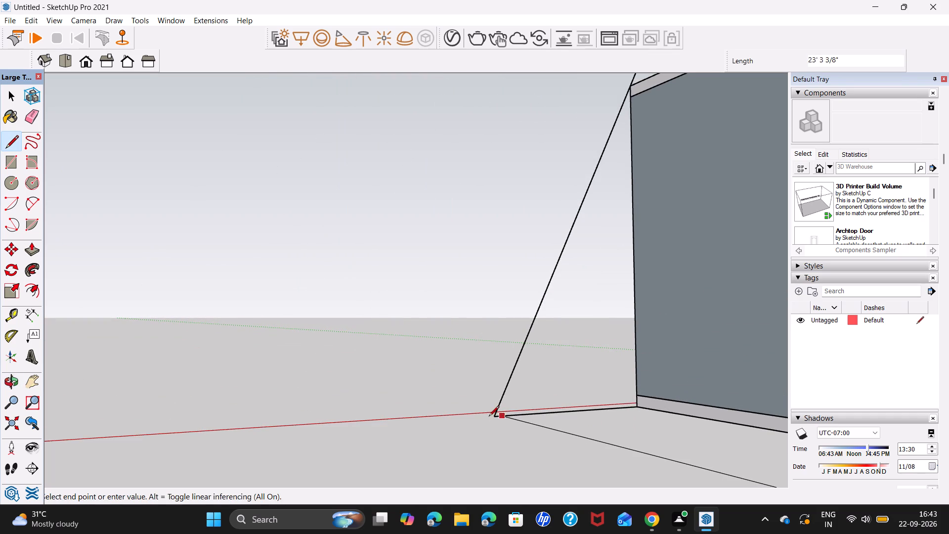
click(491, 419)
key(space)
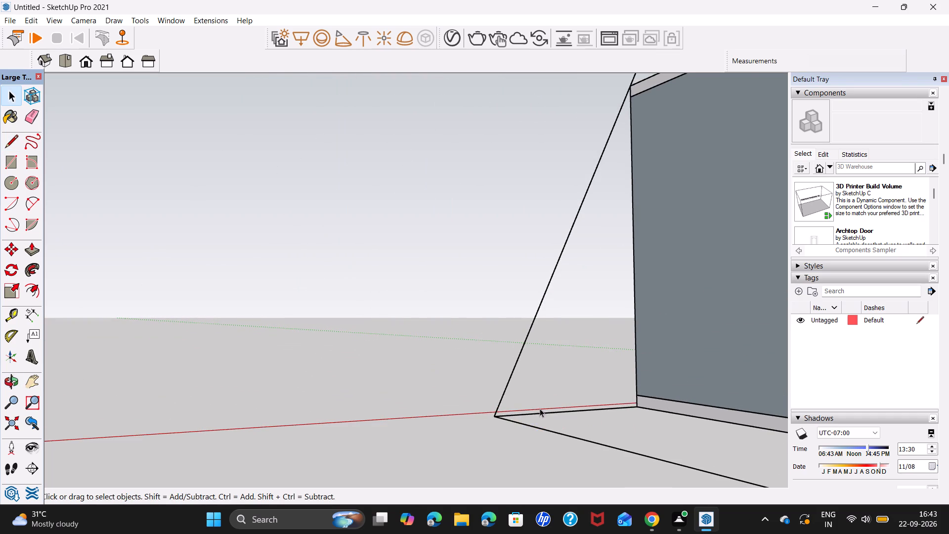
Draw a line about 23' 3 3/8" long joining the upper ends of the two sloping lines to close the surface.
scroll(540, 408, down, 20)
scroll(540, 408, down, 4)
shift+middle_drag(565, 377, 459, 524)
key(l)
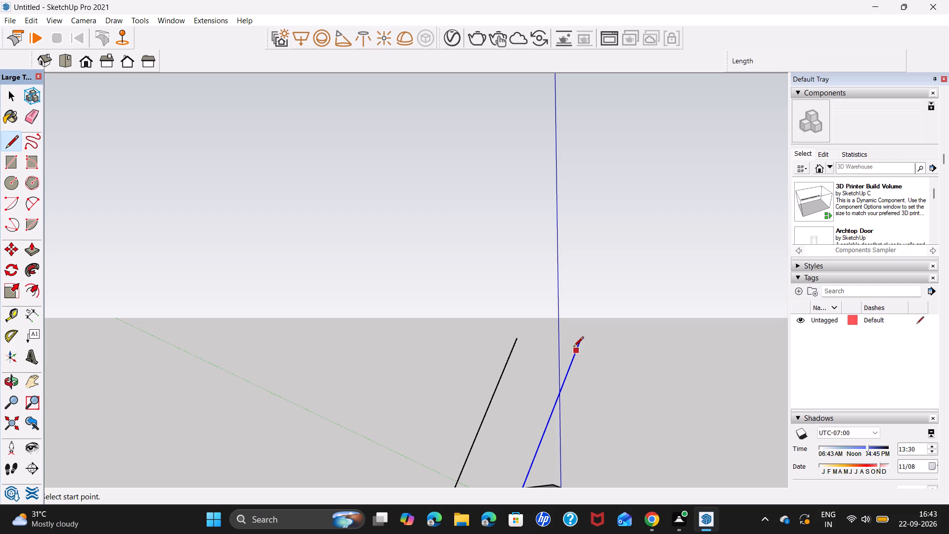
click(578, 346)
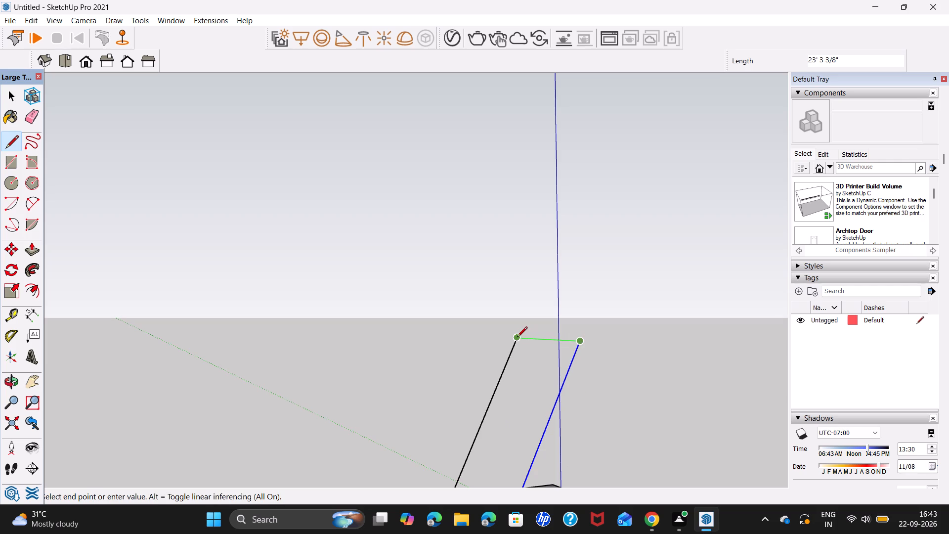
click(517, 338)
key(space)
Delete the seam line that divides the sloping surface at the building's roof level.
scroll(616, 371, down, 6)
middle_drag(639, 372, 552, 360)
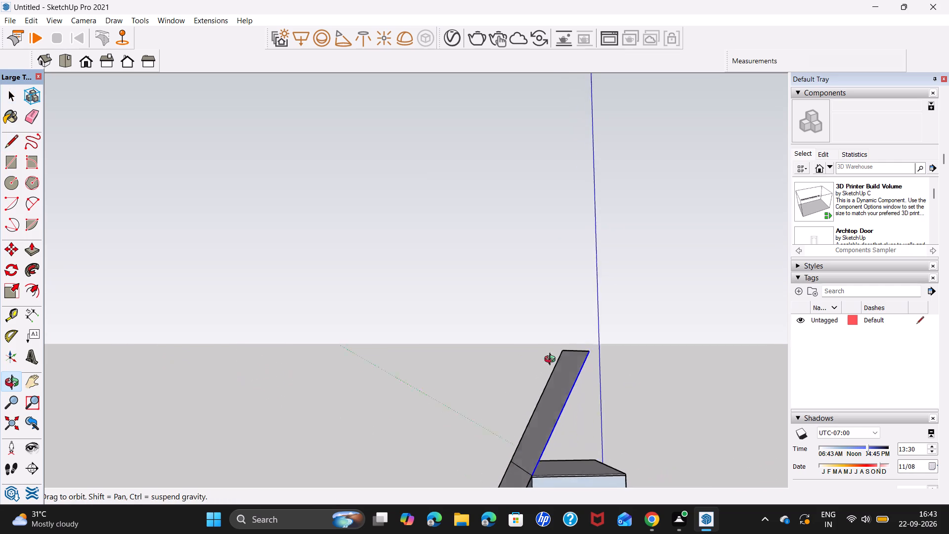
middle_drag(552, 360, 738, 343)
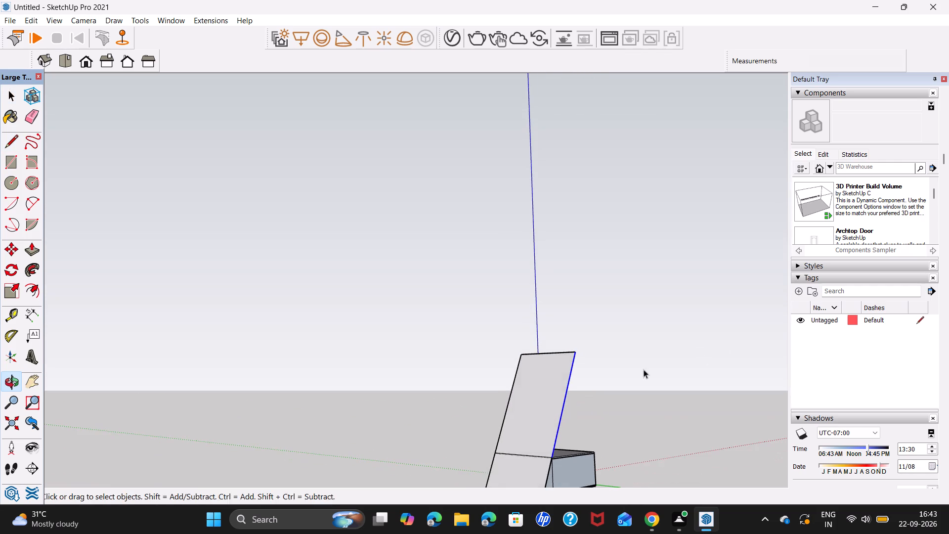
middle_drag(515, 400, 728, 379)
scroll(479, 455, up, 7)
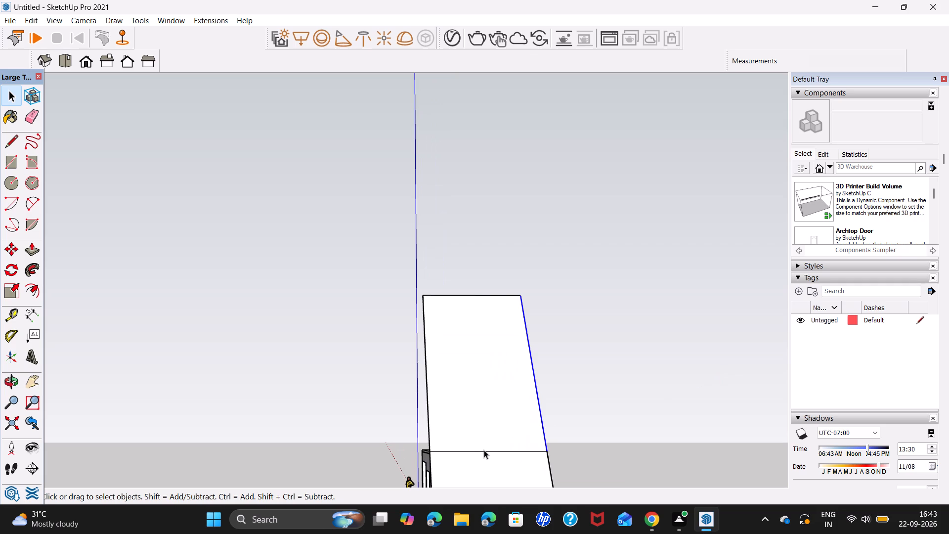
click(485, 450)
key(Delete)
Push/Pull the sloping face outward from the building by 2' to form a thick leaning slab.
click(485, 450)
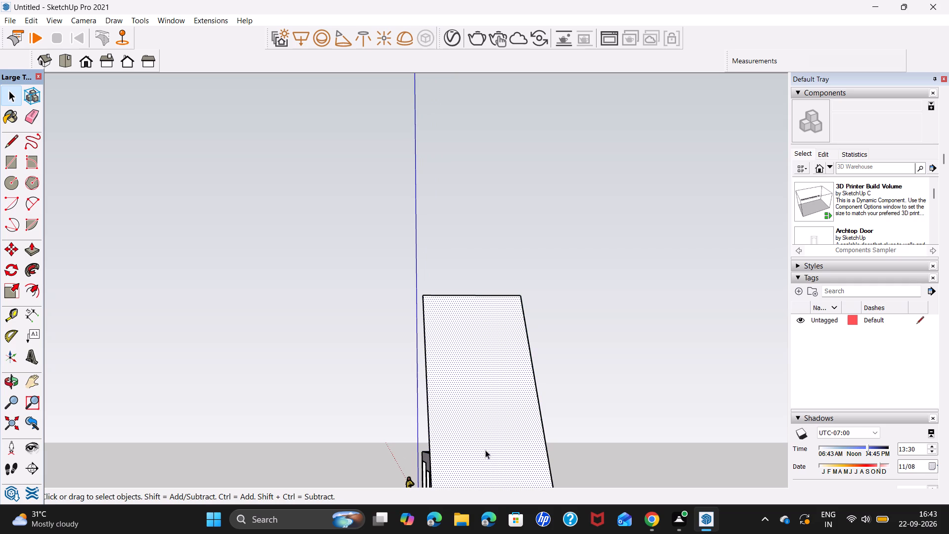
key(p)
click(486, 450)
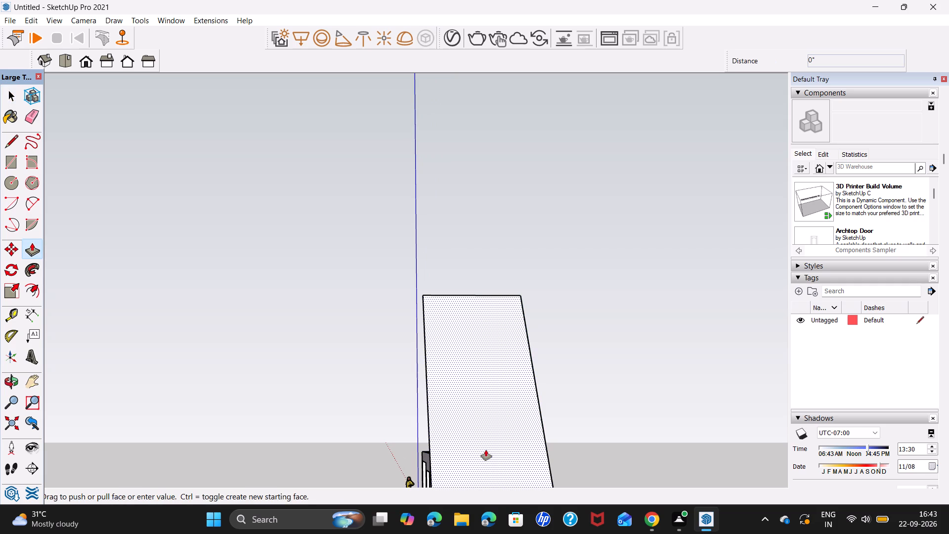
middle_drag(513, 448, 515, 448)
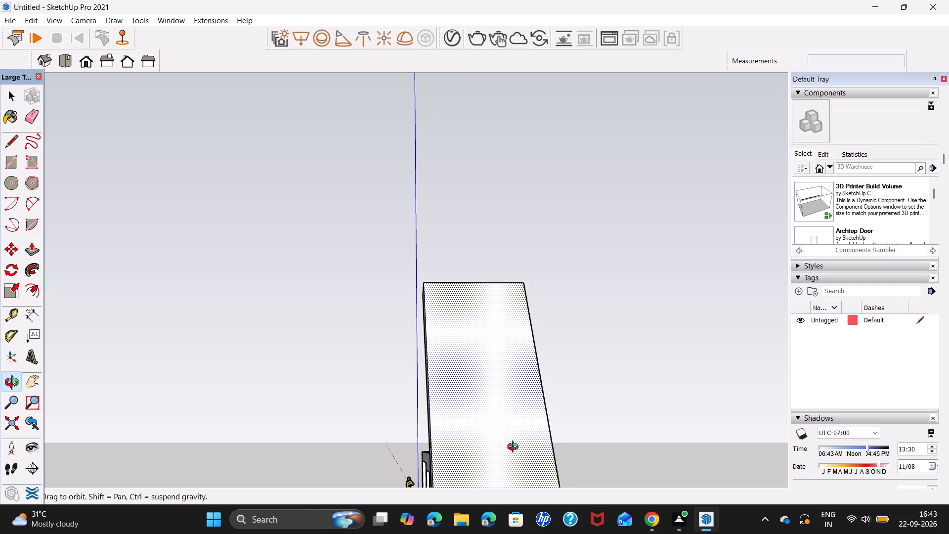
middle_drag(515, 448, 640, 410)
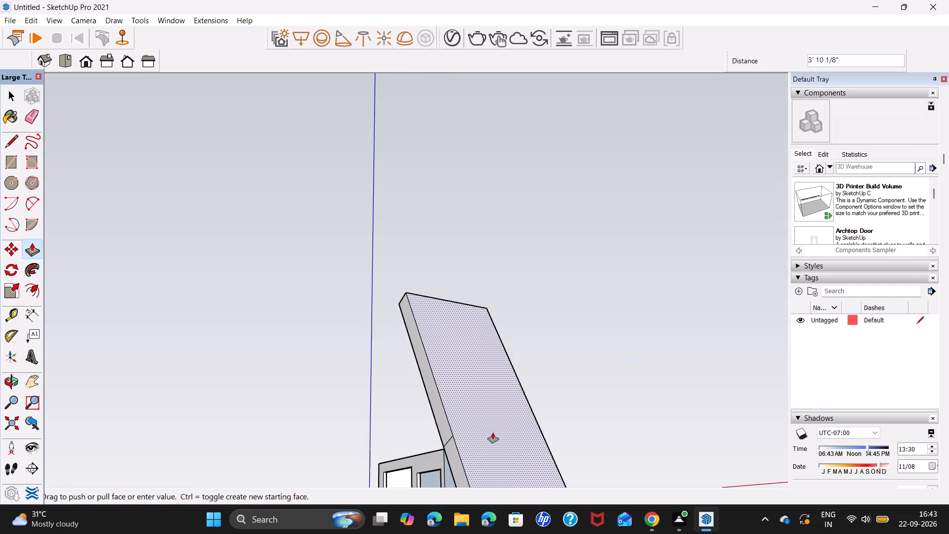
shift+middle_drag(493, 433, 551, 348)
middle_drag(537, 364, 552, 384)
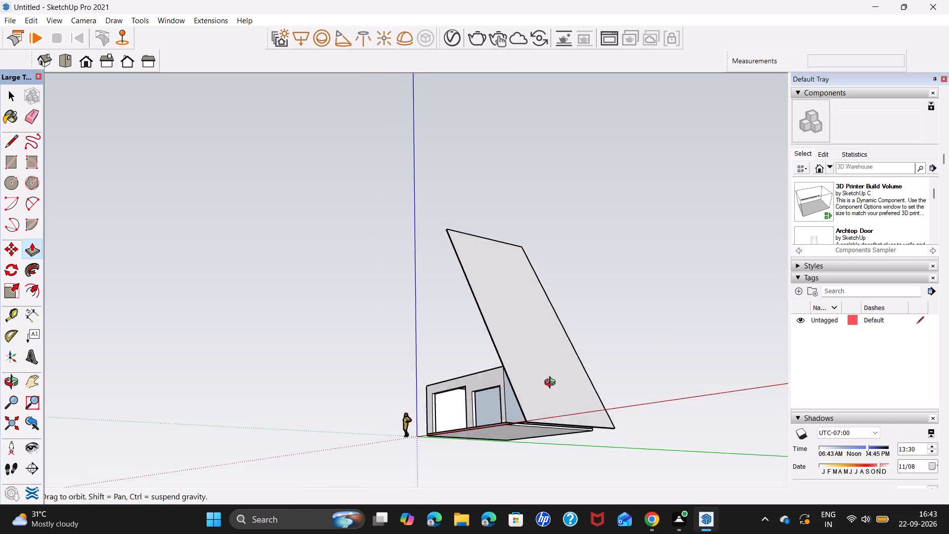
middle_drag(552, 384, 677, 387)
middle_drag(529, 409, 593, 429)
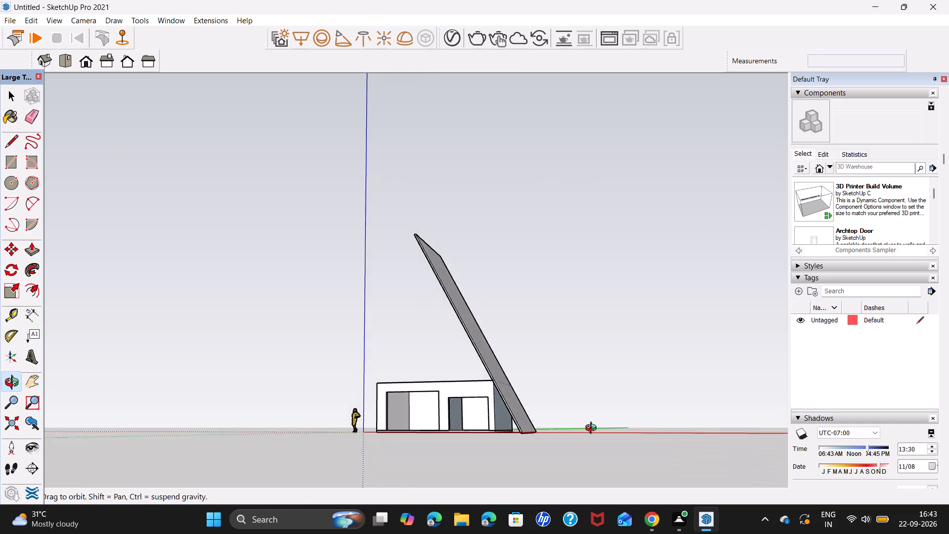
middle_drag(593, 429, 675, 428)
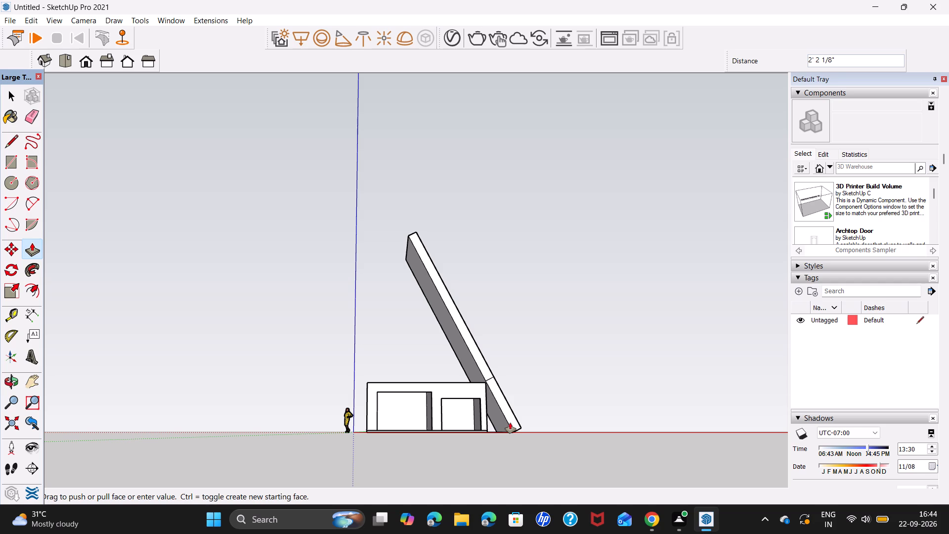
scroll(510, 423, up, 7)
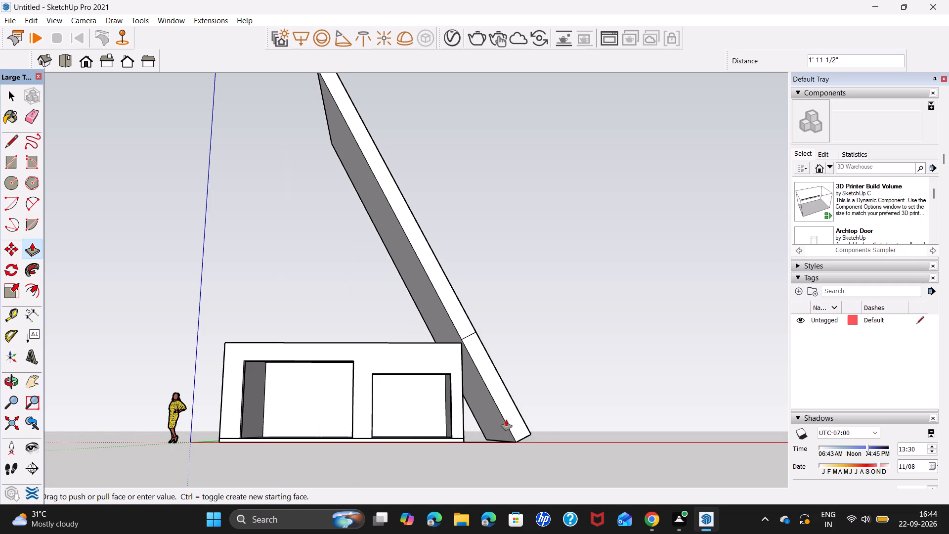
shift+middle_drag(503, 416, 508, 476)
middle_drag(505, 447, 504, 450)
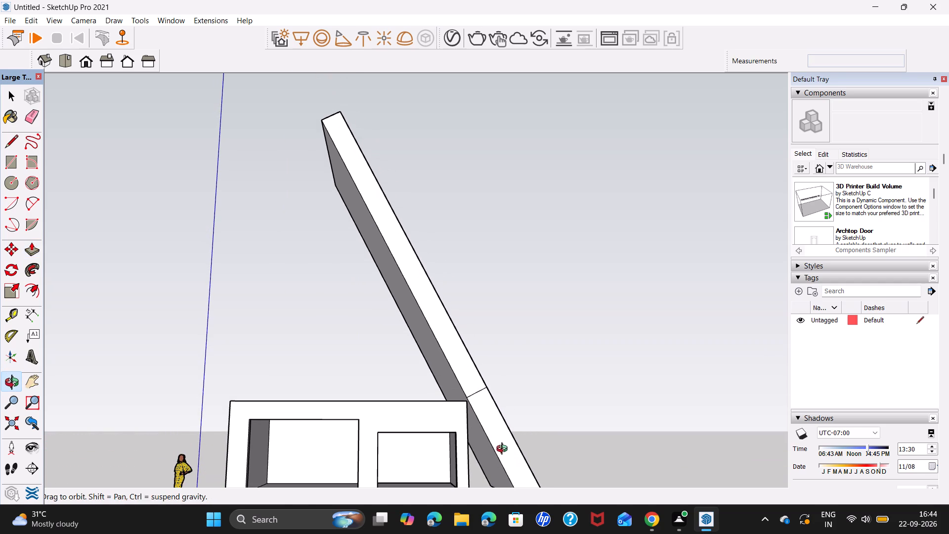
middle_drag(504, 450, 481, 499)
scroll(479, 463, down, 4)
shift+middle_drag(478, 462, 458, 412)
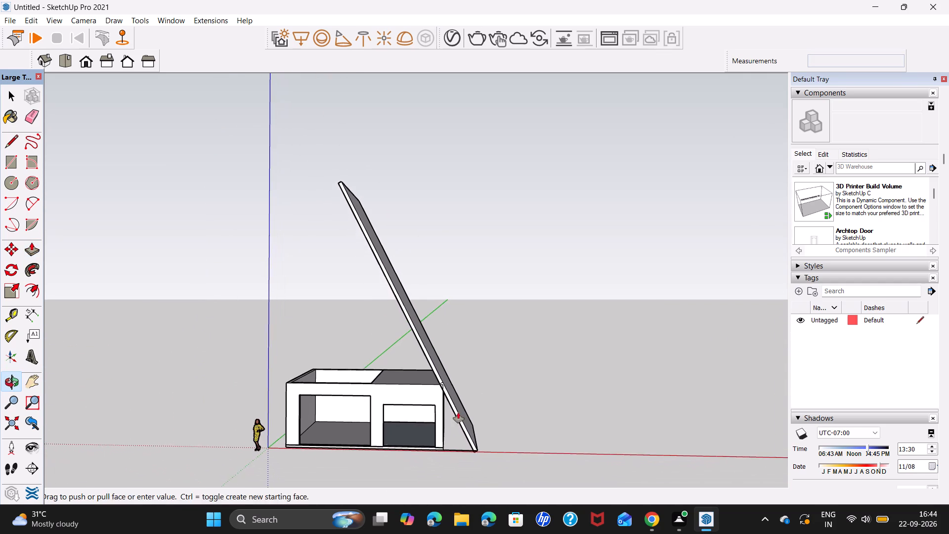
middle_drag(458, 411, 457, 465)
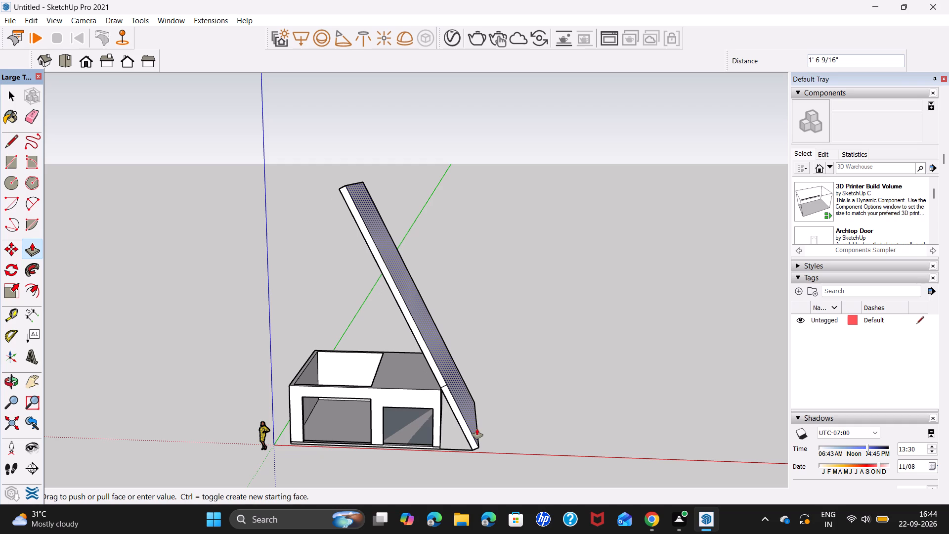
text(2')
key(Return)
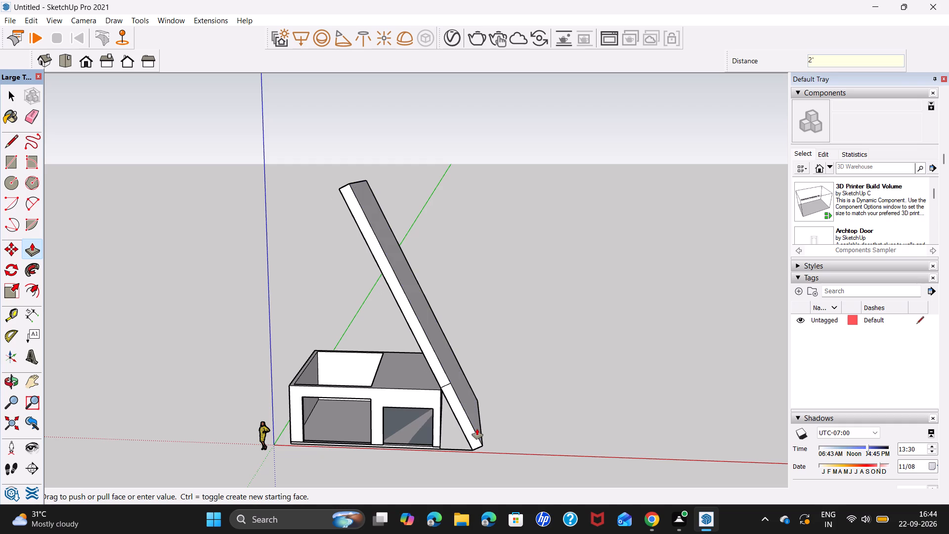
Delete the short edge crossing the leaning slab's front side at roof level.
key(space)
scroll(449, 396, up, 7)
click(447, 377)
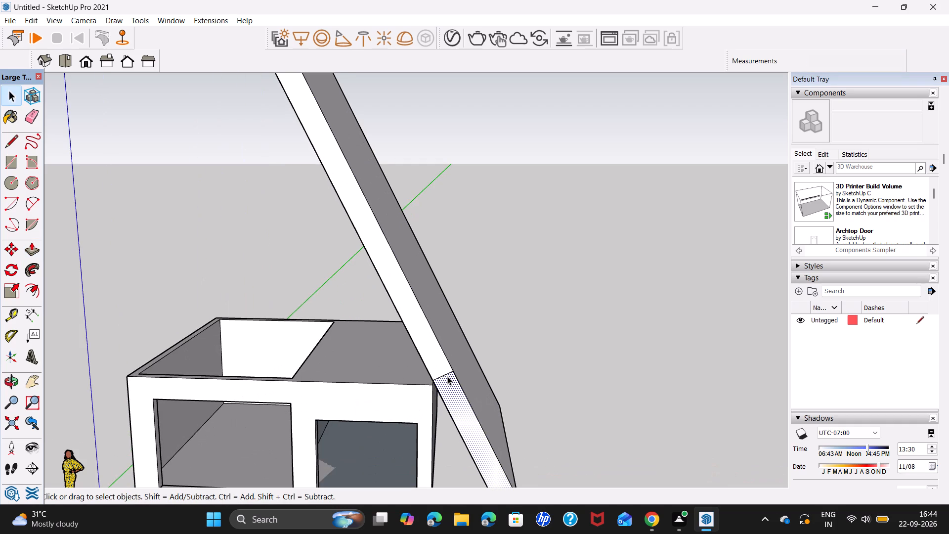
click(447, 375)
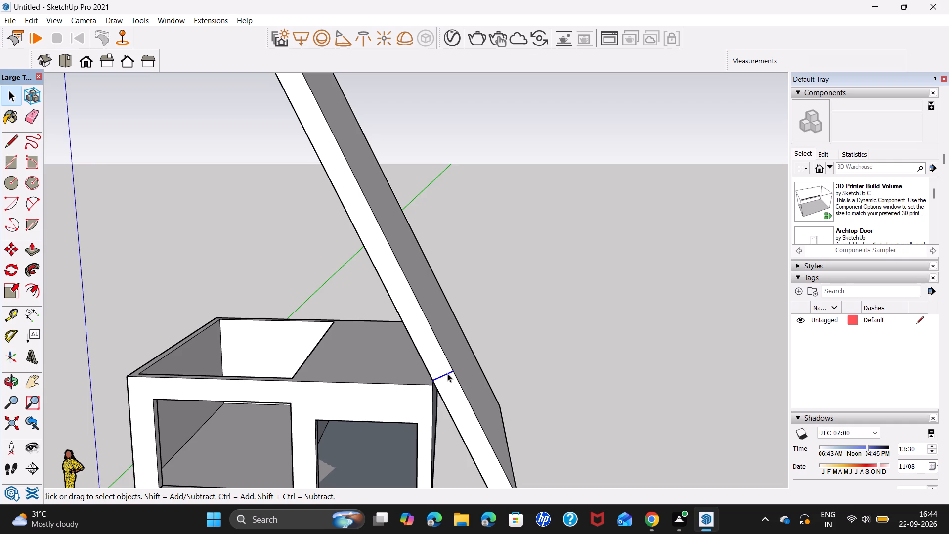
key(Delete)
Fill the gap between front corner and leaning slab with a triangle of lines: 11' 5" vertical, 6' ground-level, about 12' 10 3/4" sloping.
scroll(428, 354, down, 10)
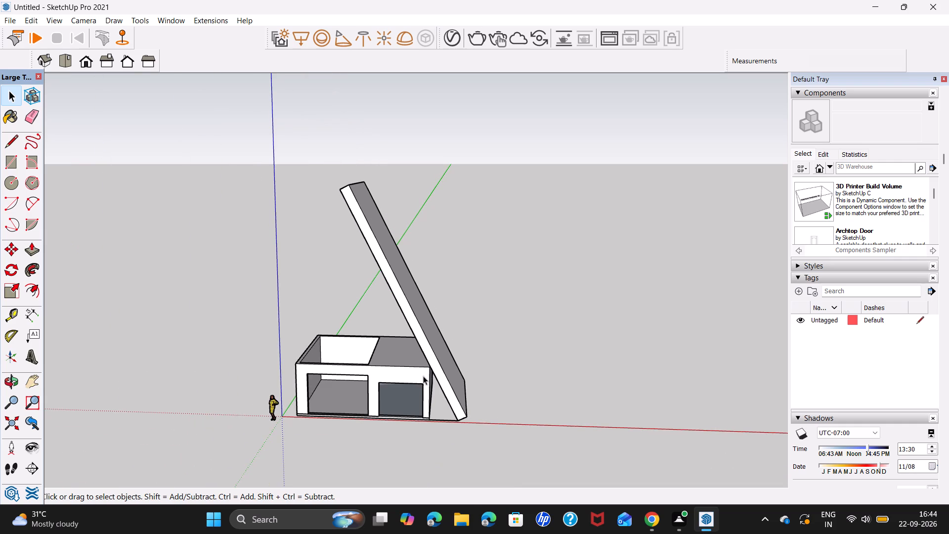
scroll(439, 404, up, 13)
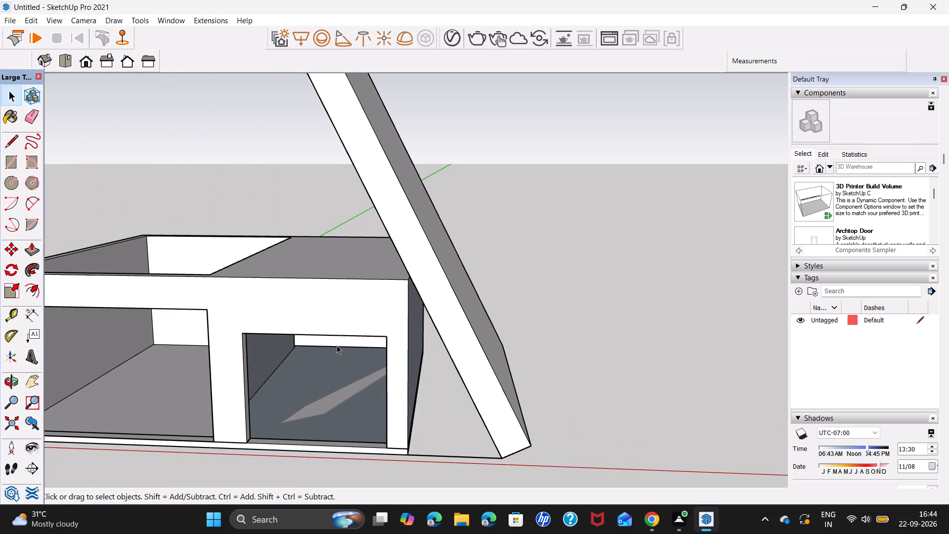
key(l)
click(408, 281)
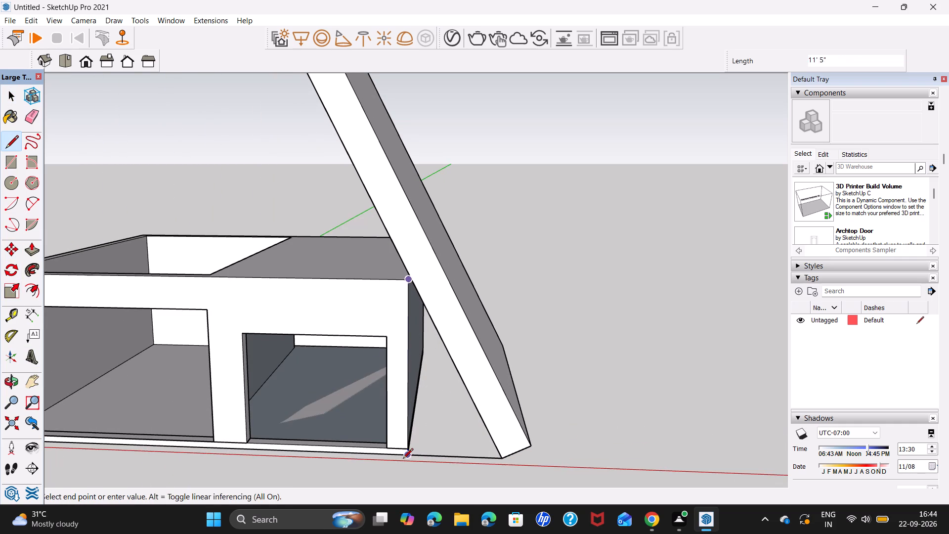
click(408, 457)
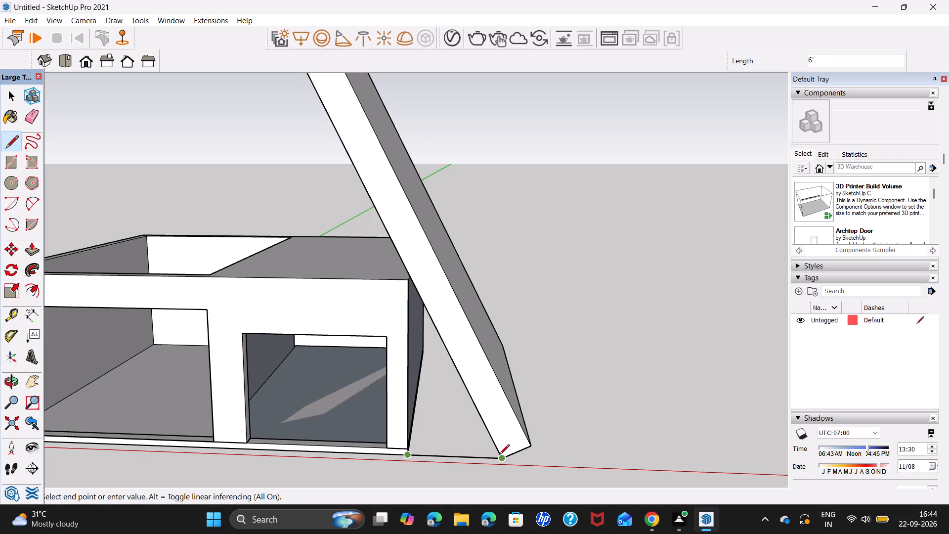
click(499, 455)
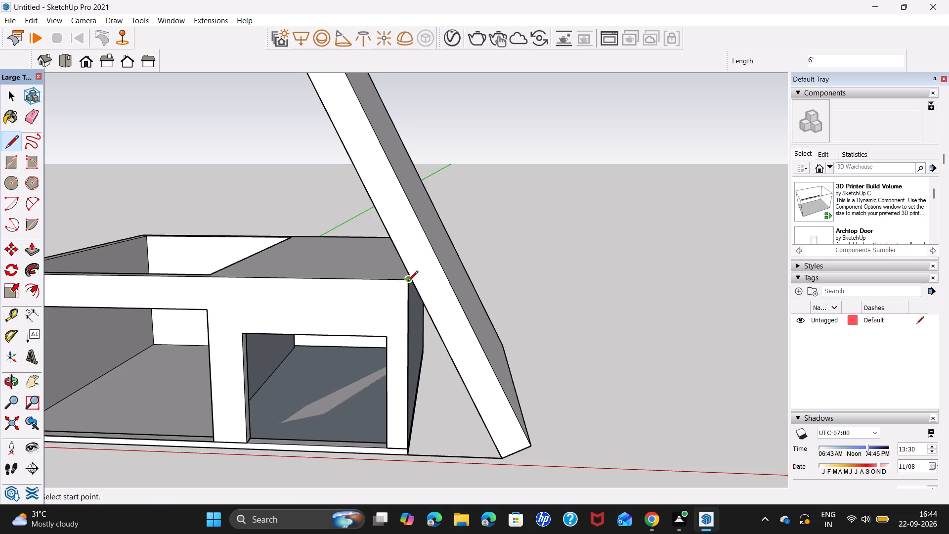
click(408, 276)
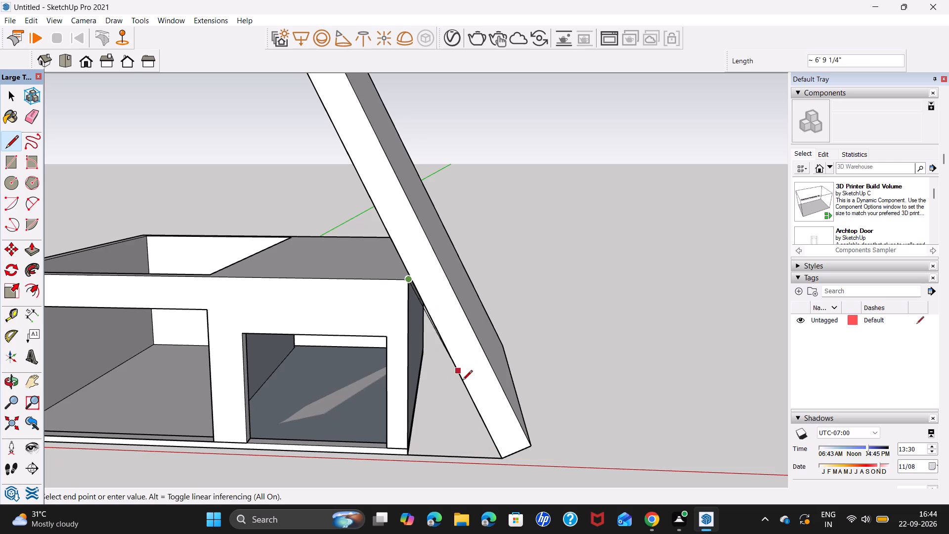
click(502, 459)
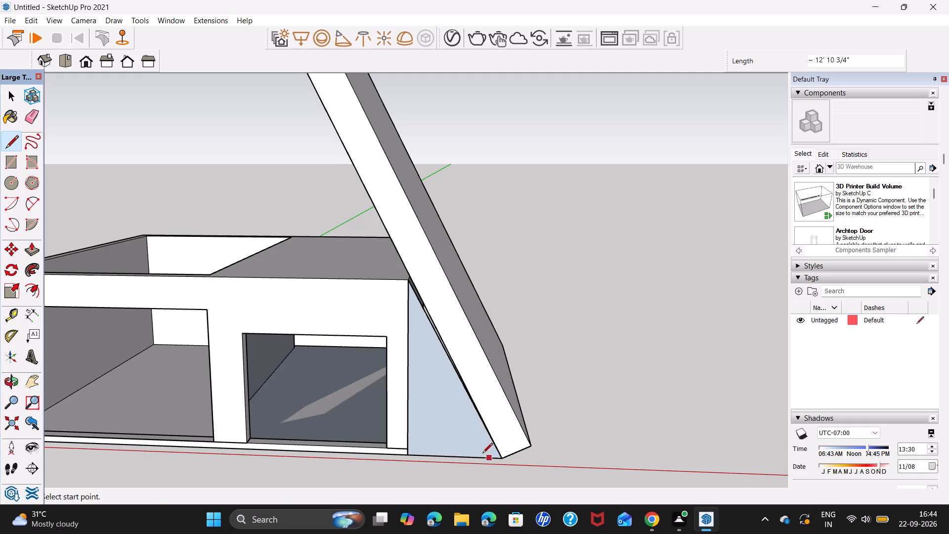
Reverse the new triangular face between the building and the leaning slab.
key(space)
click(462, 426)
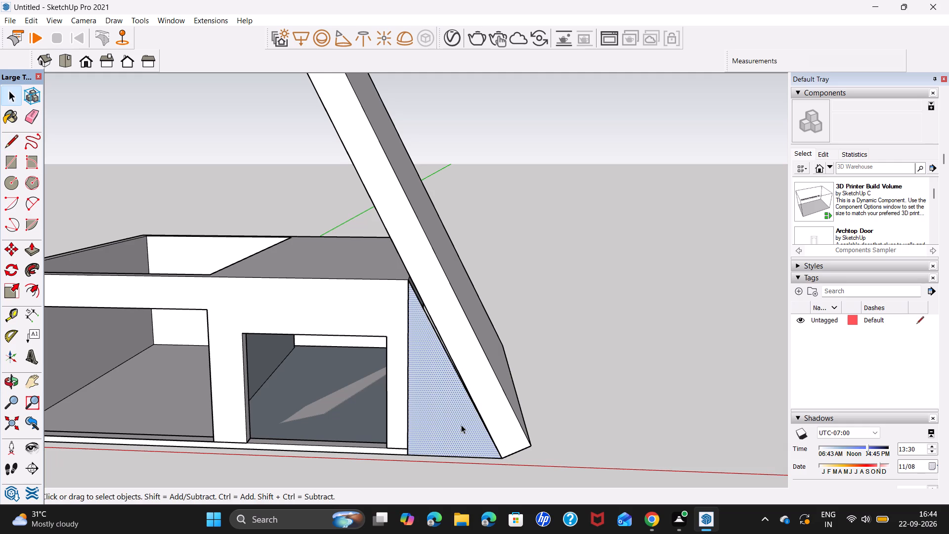
right_click(461, 425)
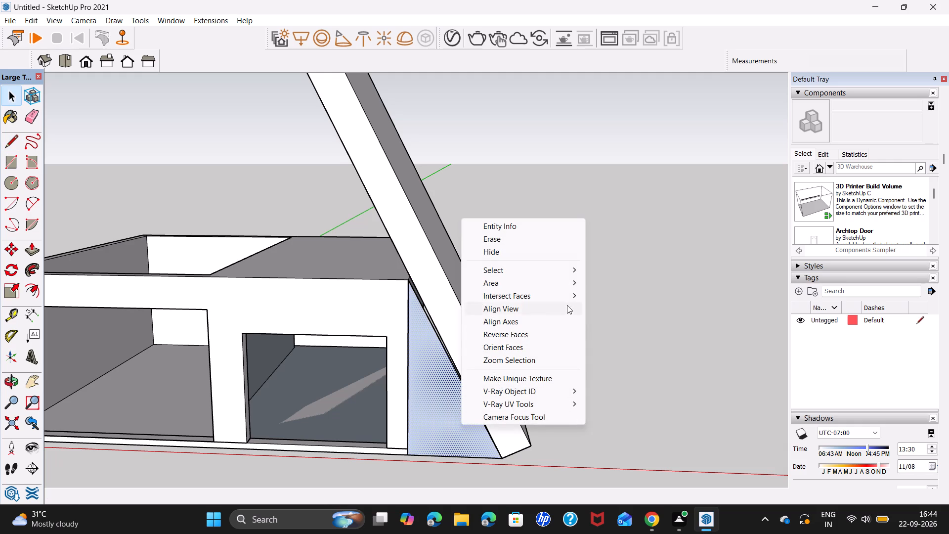
click(527, 333)
Push/Pull the triangular face about 6' 4 3/4" back along the building's side beneath the leaning slab.
key(p)
click(432, 388)
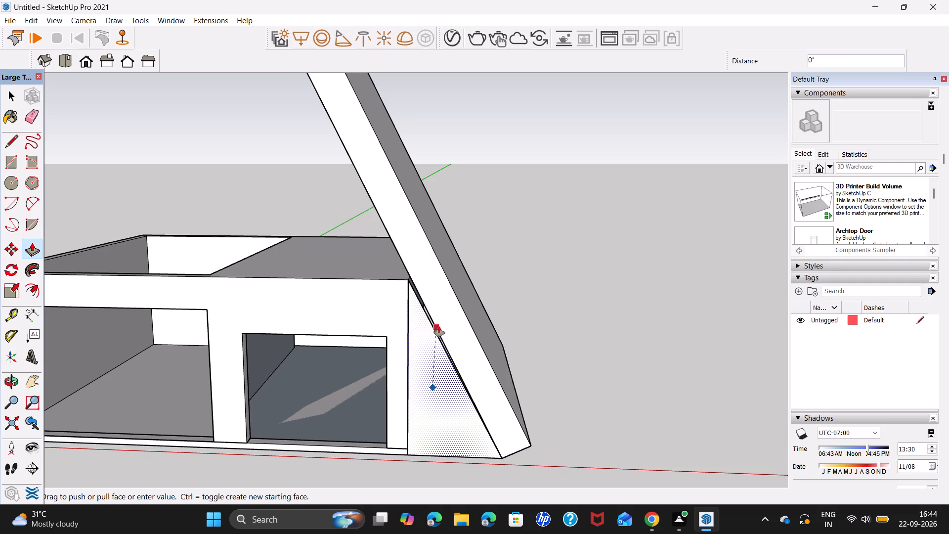
middle_drag(474, 337, 278, 395)
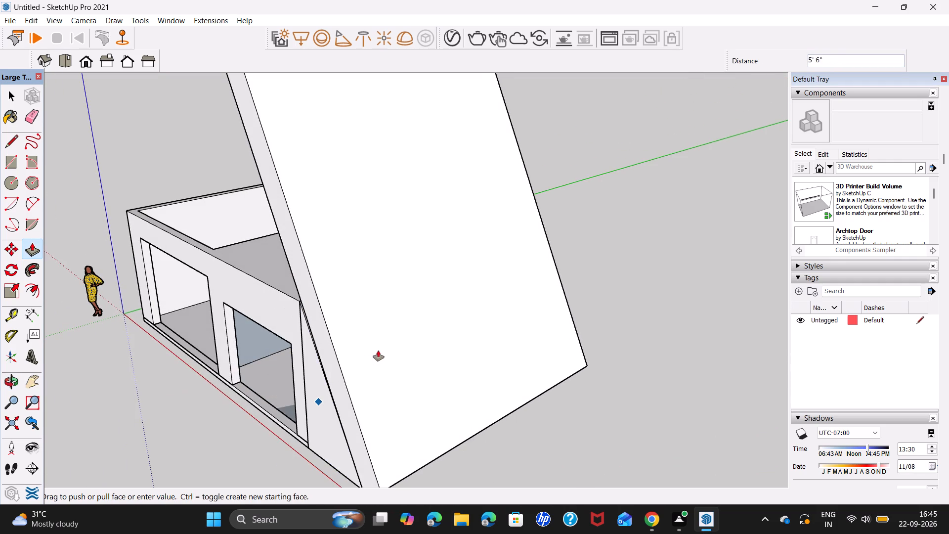
click(378, 340)
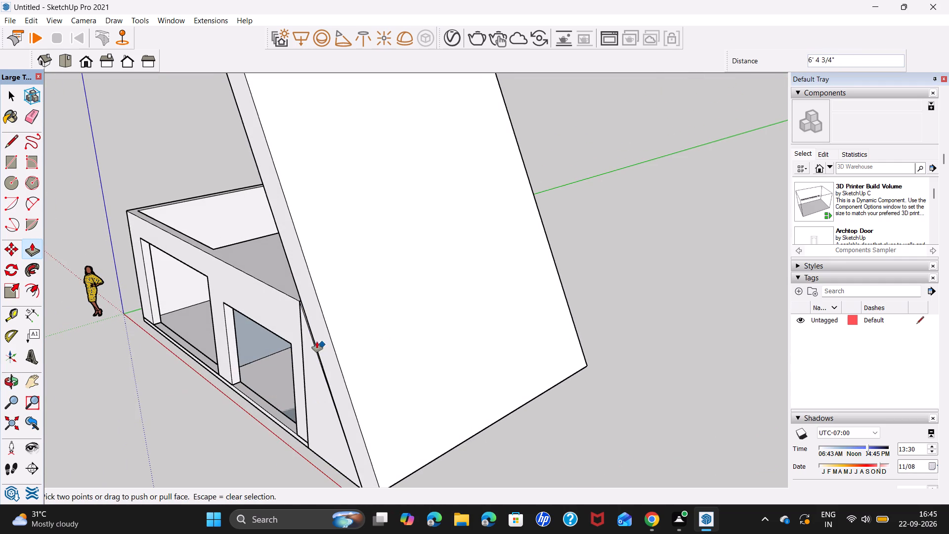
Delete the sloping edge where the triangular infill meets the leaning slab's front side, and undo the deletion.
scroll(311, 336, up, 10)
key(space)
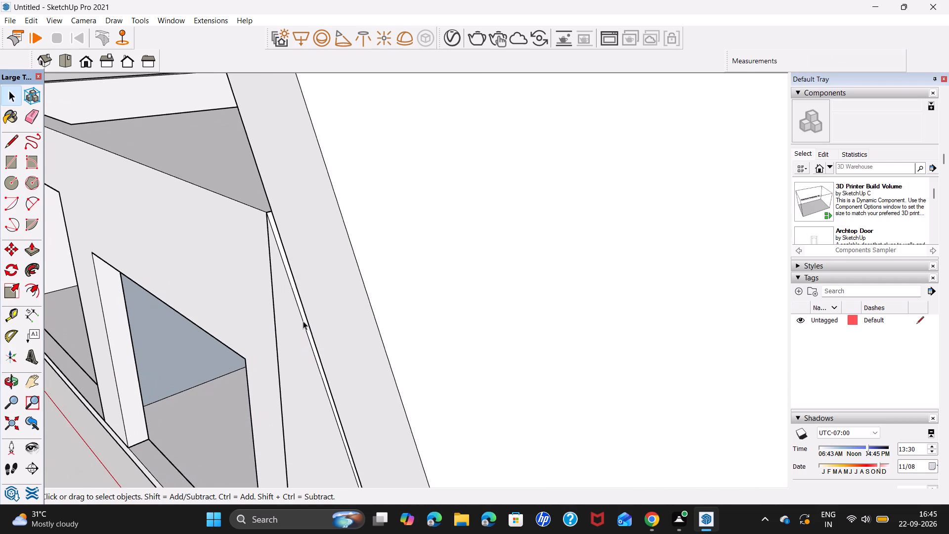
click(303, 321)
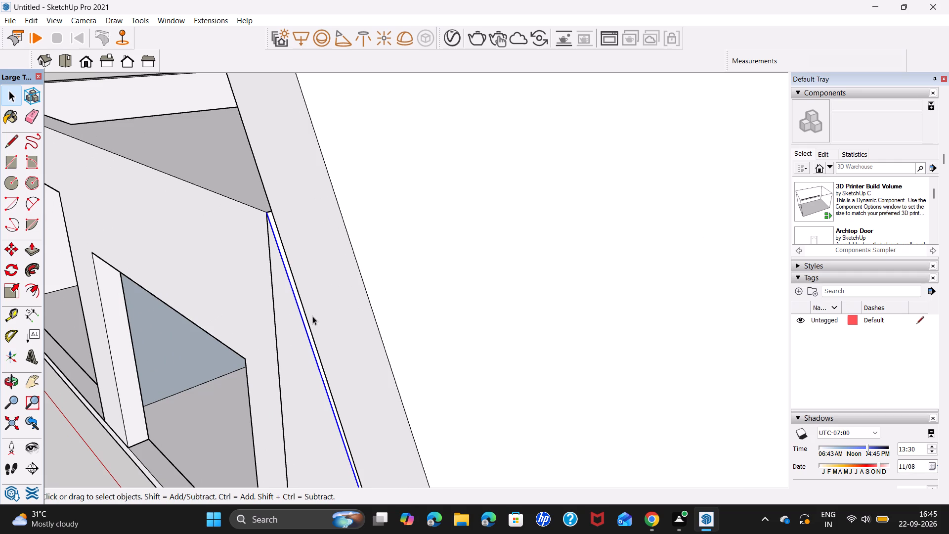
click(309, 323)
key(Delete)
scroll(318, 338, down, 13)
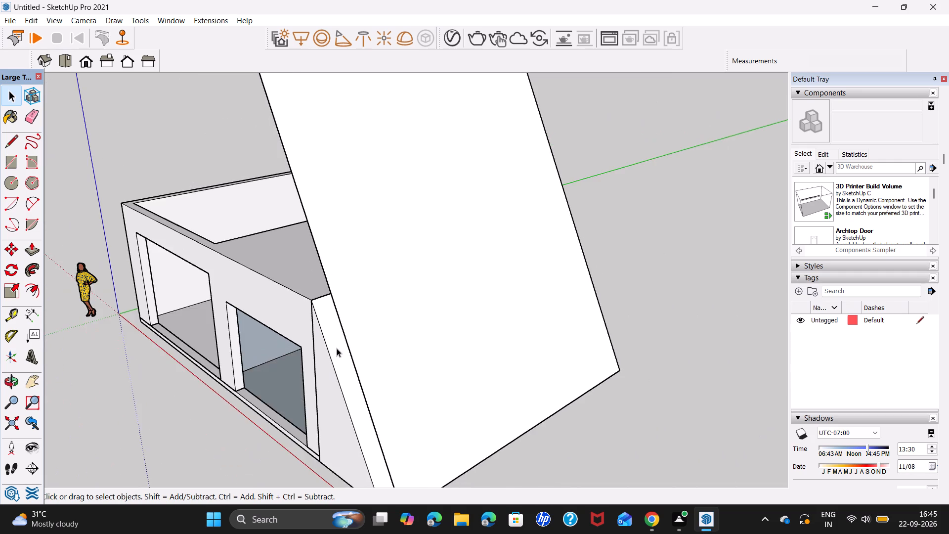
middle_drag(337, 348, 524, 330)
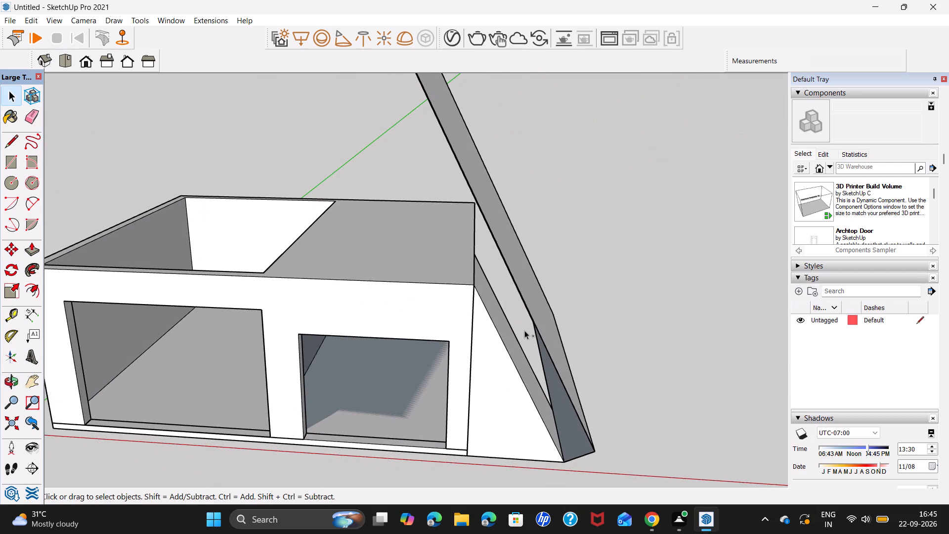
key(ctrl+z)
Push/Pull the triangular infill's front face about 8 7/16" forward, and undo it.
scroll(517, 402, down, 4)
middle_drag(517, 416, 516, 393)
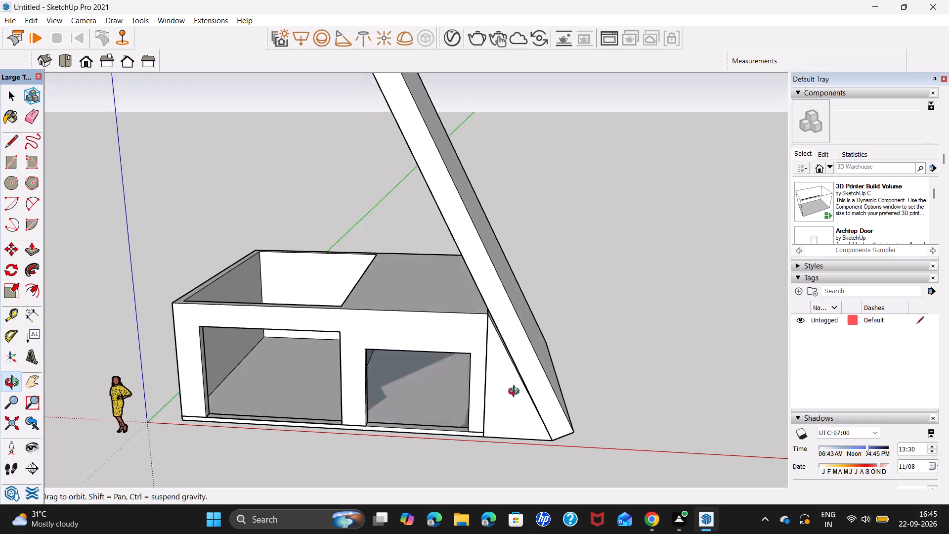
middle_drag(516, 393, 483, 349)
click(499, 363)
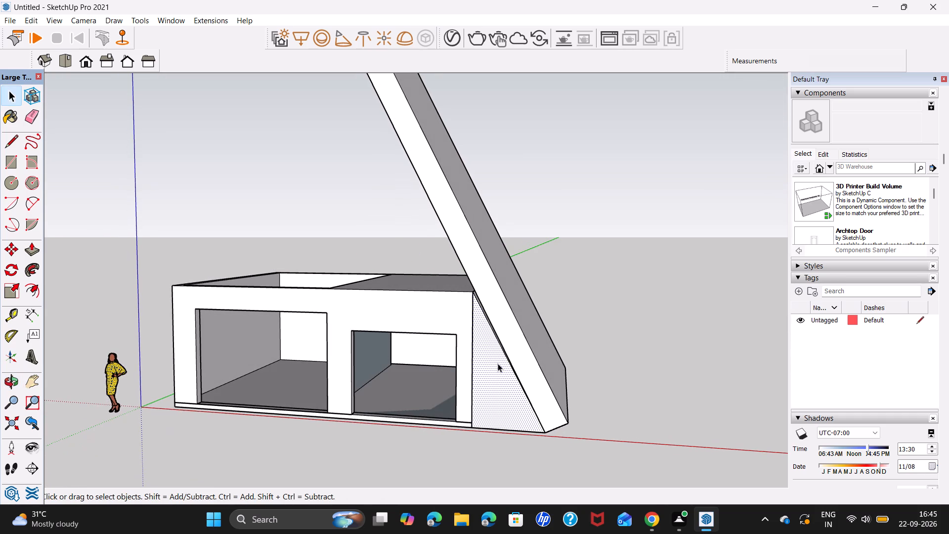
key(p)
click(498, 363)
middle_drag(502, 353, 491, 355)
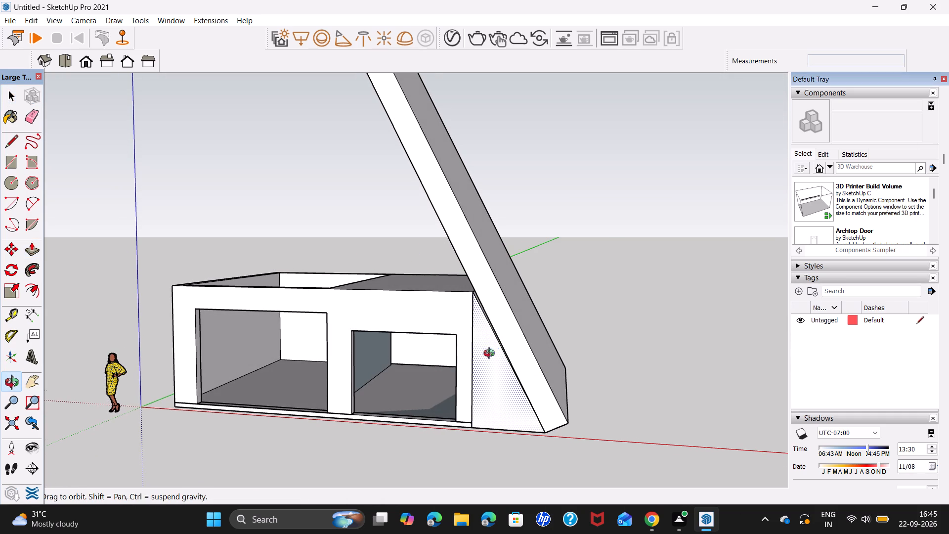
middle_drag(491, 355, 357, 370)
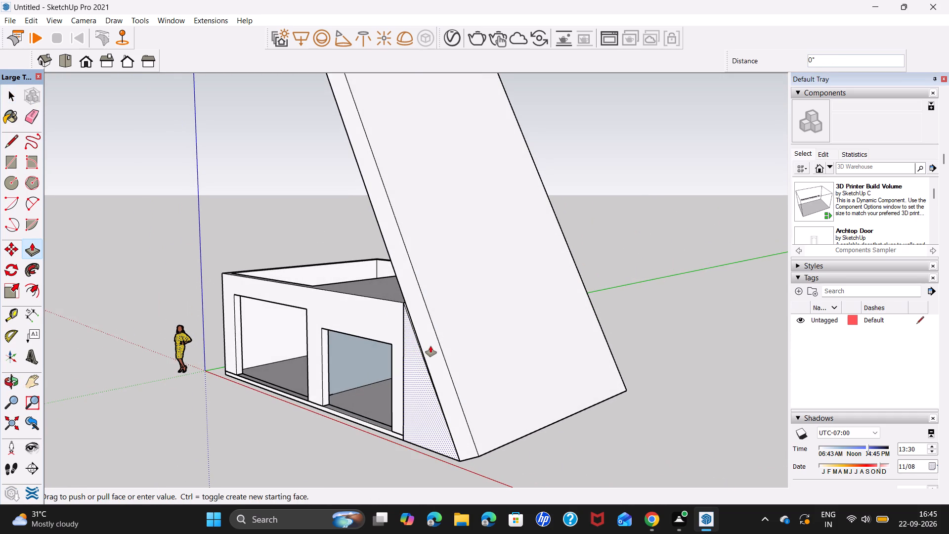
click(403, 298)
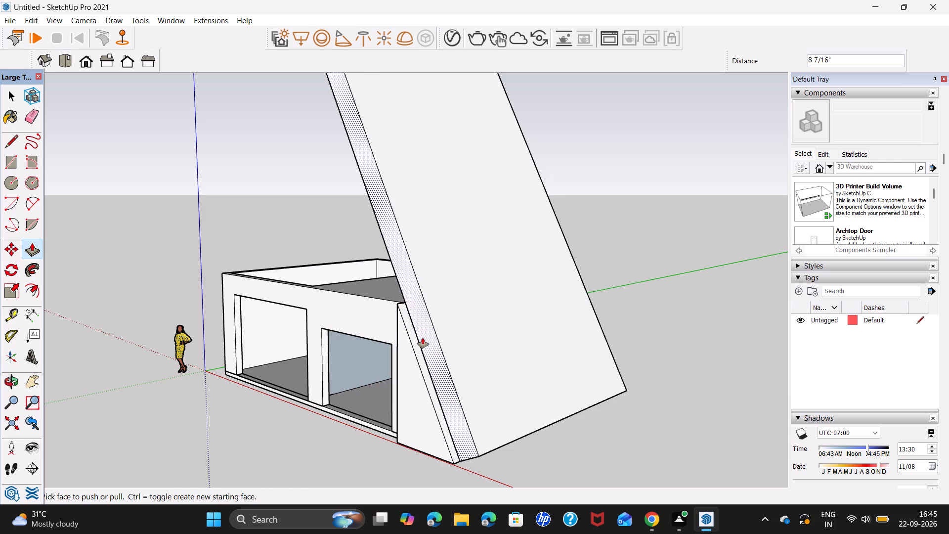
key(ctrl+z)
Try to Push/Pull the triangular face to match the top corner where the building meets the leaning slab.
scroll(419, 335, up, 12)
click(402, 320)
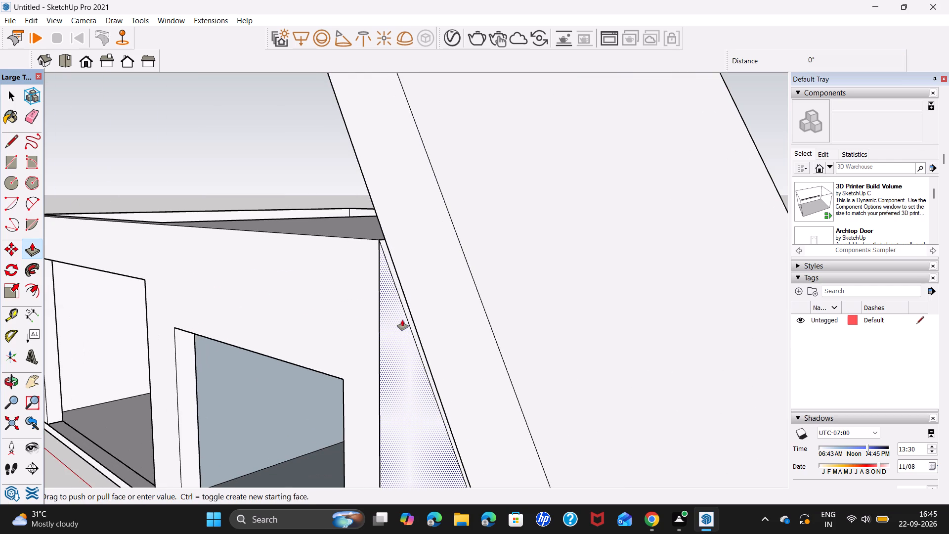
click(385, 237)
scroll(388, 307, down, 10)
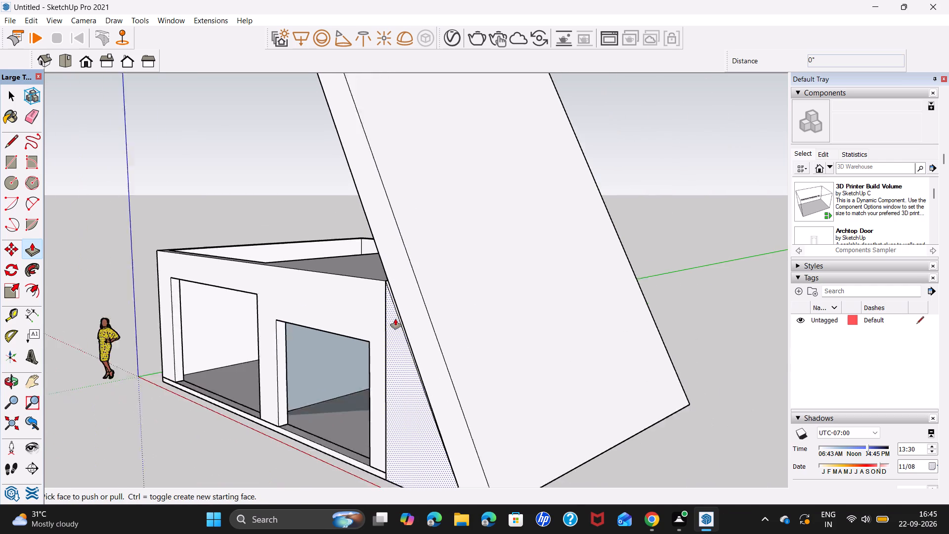
Draw a rectangle about 11' 6 1/8" by 12' 10 15/16" parallel to the leaning slab's outer face, centred near its base.
scroll(395, 319, down, 10)
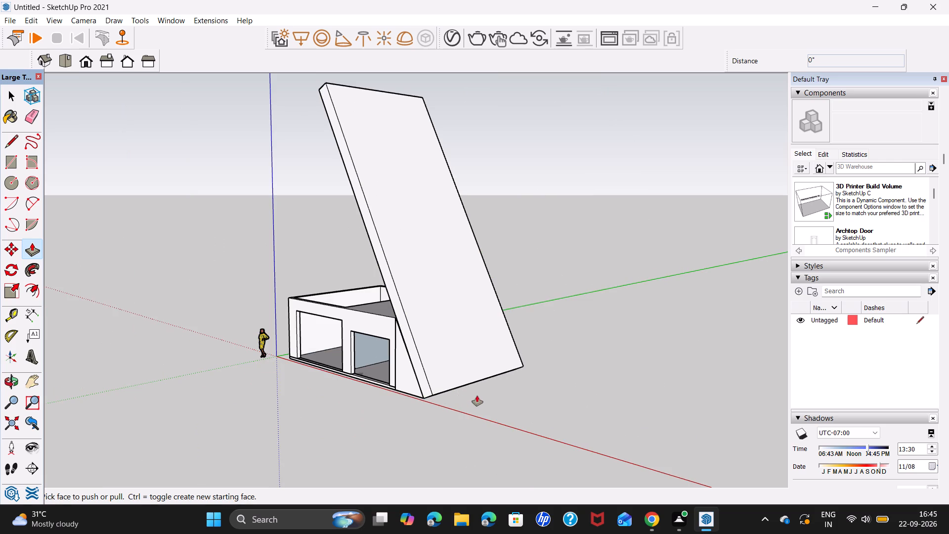
middle_drag(477, 396, 303, 400)
scroll(417, 375, up, 2)
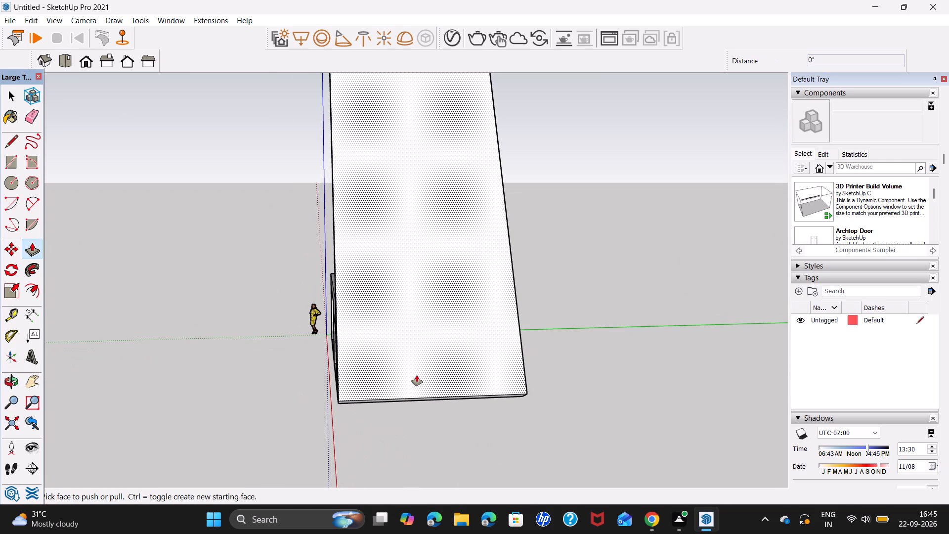
middle_drag(429, 389, 414, 395)
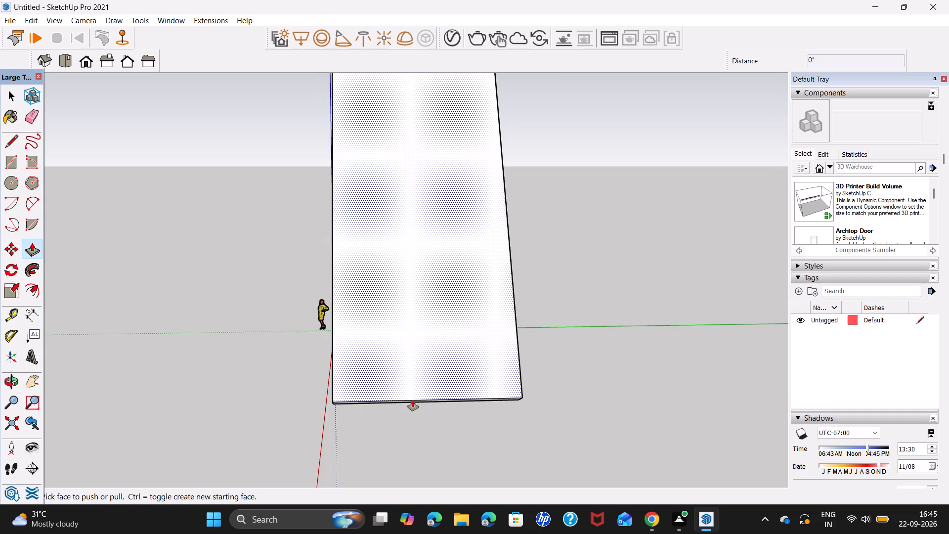
key(space)
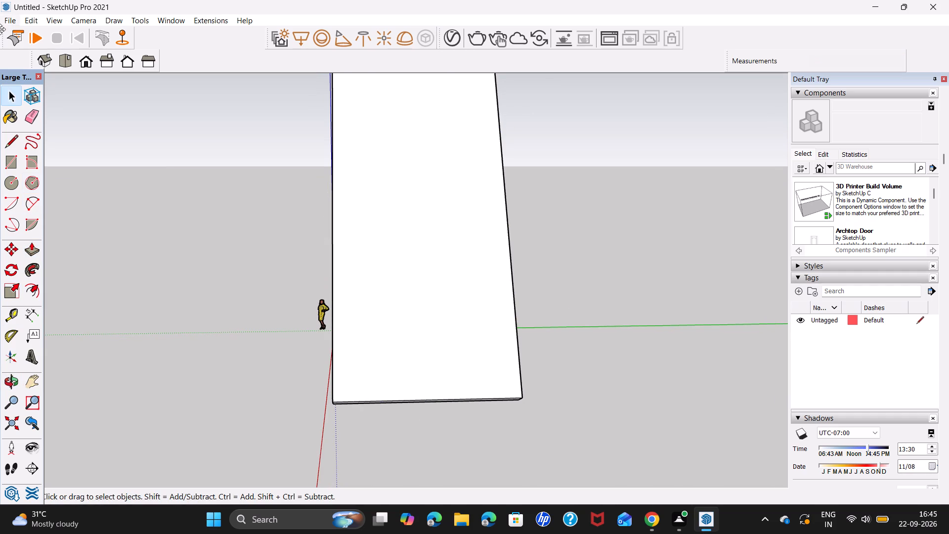
click(12, 163)
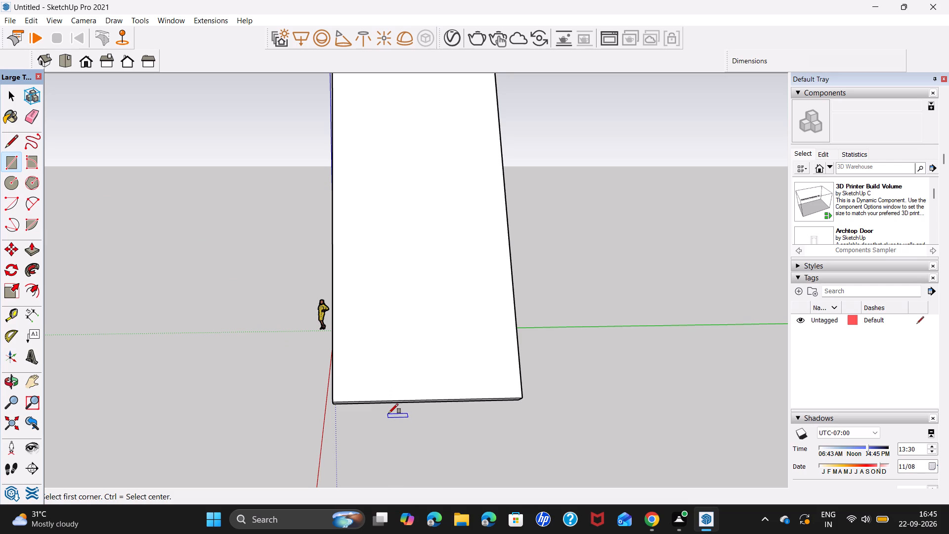
key(Up)
key(Up)
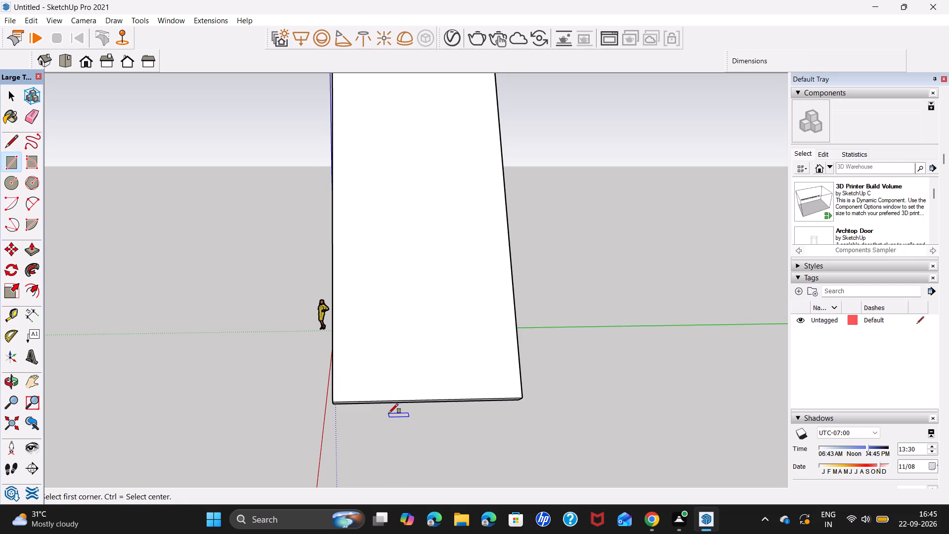
key(Down)
click(388, 413)
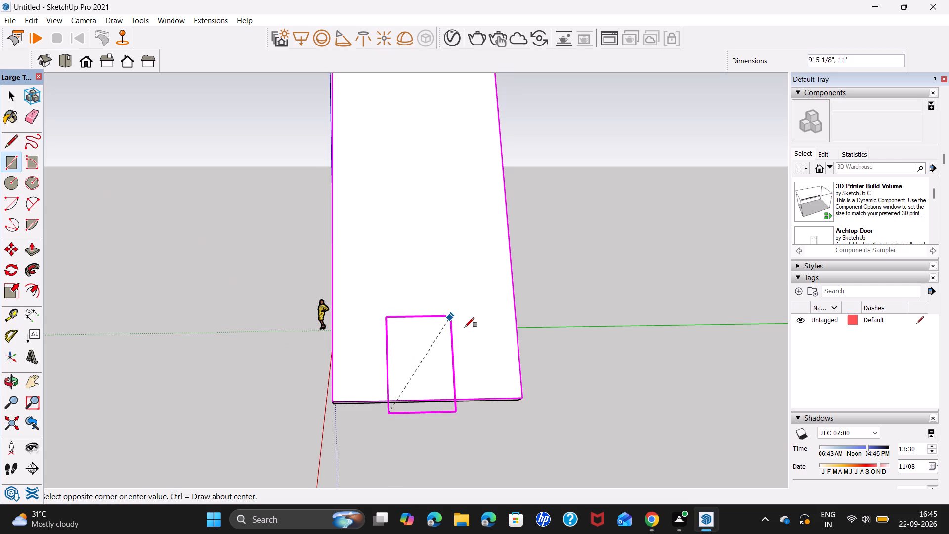
click(475, 310)
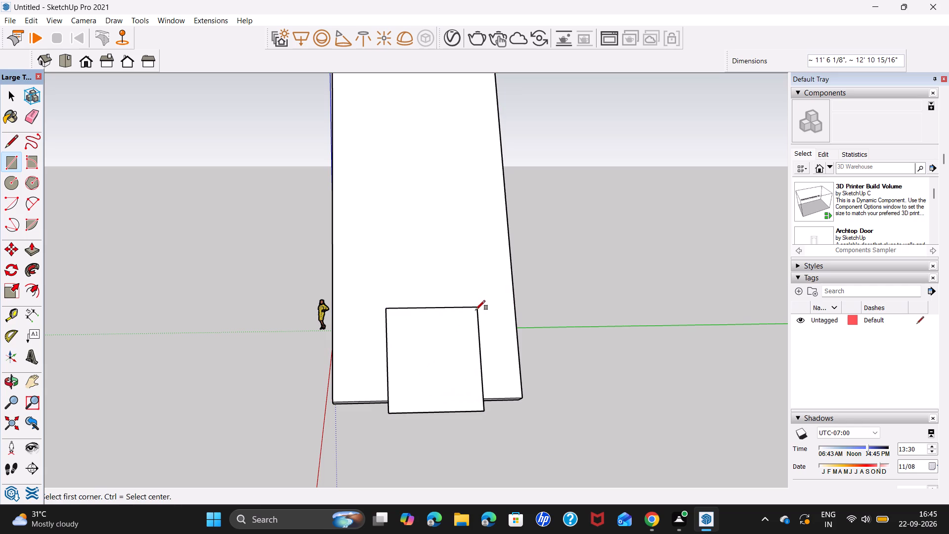
Push/Pull the new rectangle about 3' 2 3/16" inward toward the base of the leaning slab.
key(space)
click(439, 364)
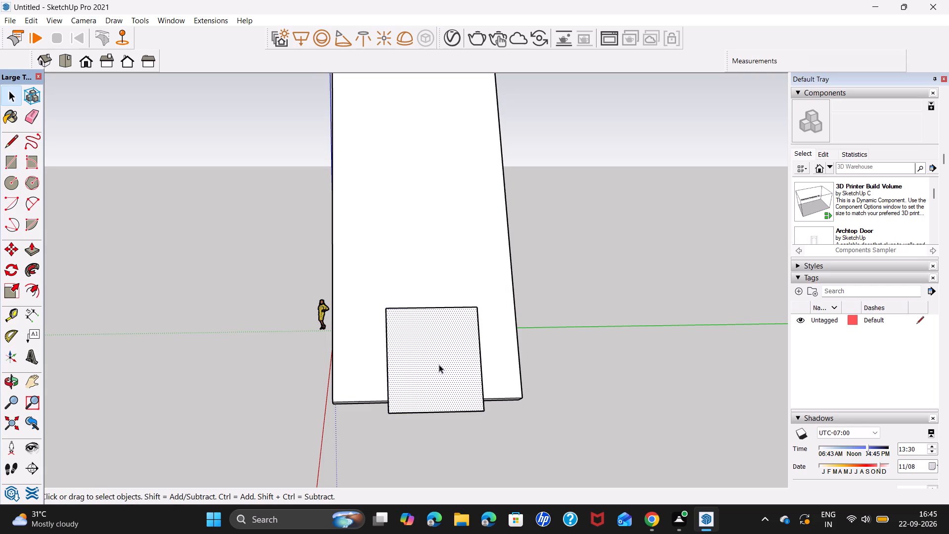
key(p)
click(439, 364)
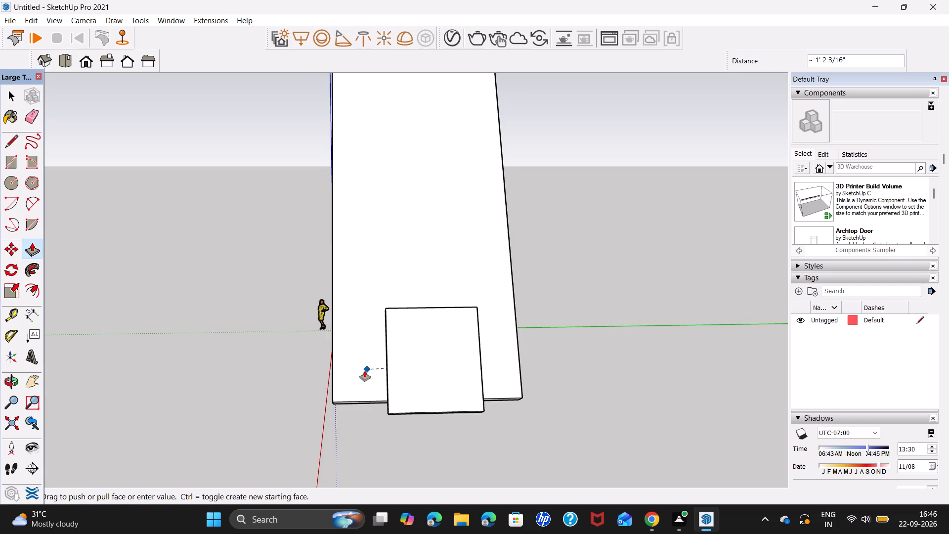
middle_drag(345, 381, 603, 405)
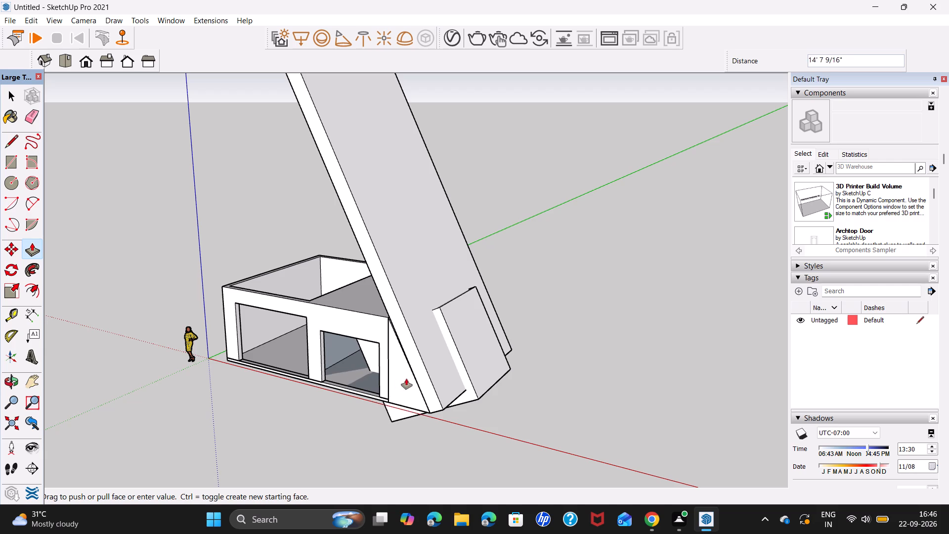
click(412, 375)
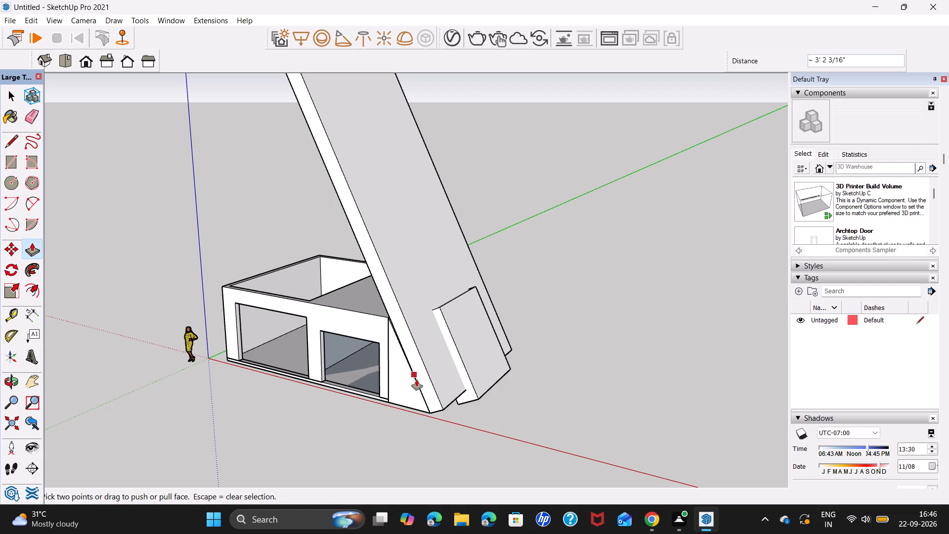
Delete the outer face of the new box at the leaning slab's base.
key(space)
click(483, 359)
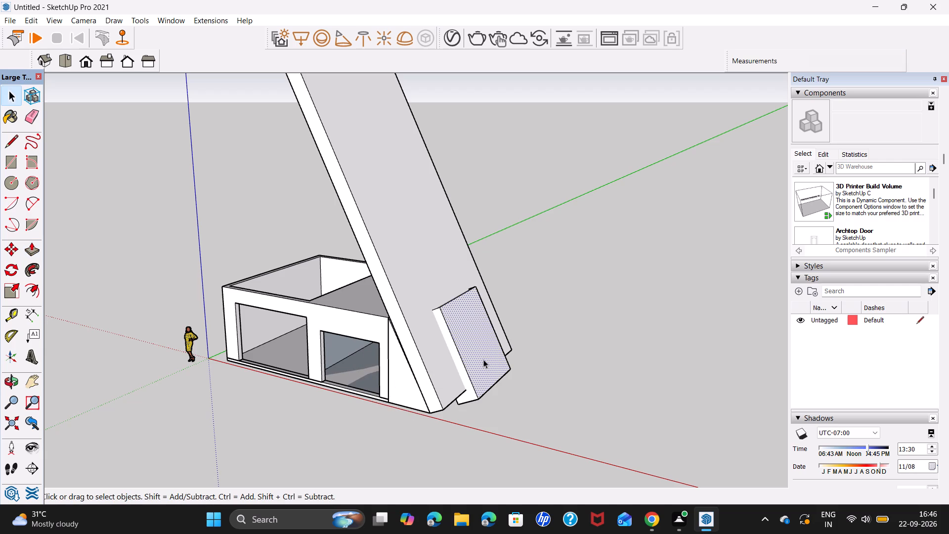
key(Delete)
Examine the opened box at the slab's base and the building from its opposite side.
scroll(482, 358, up, 1)
middle_drag(482, 358, 250, 339)
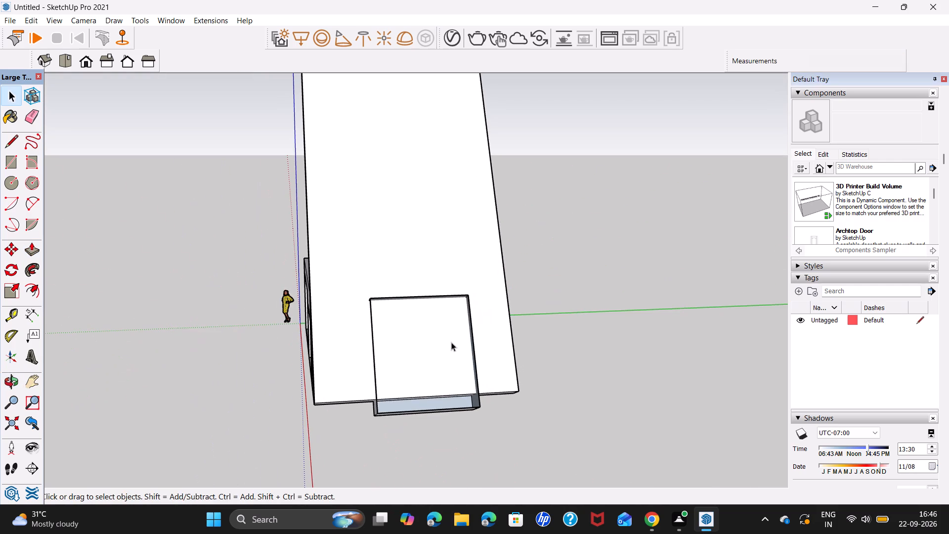
middle_drag(446, 345, 388, 380)
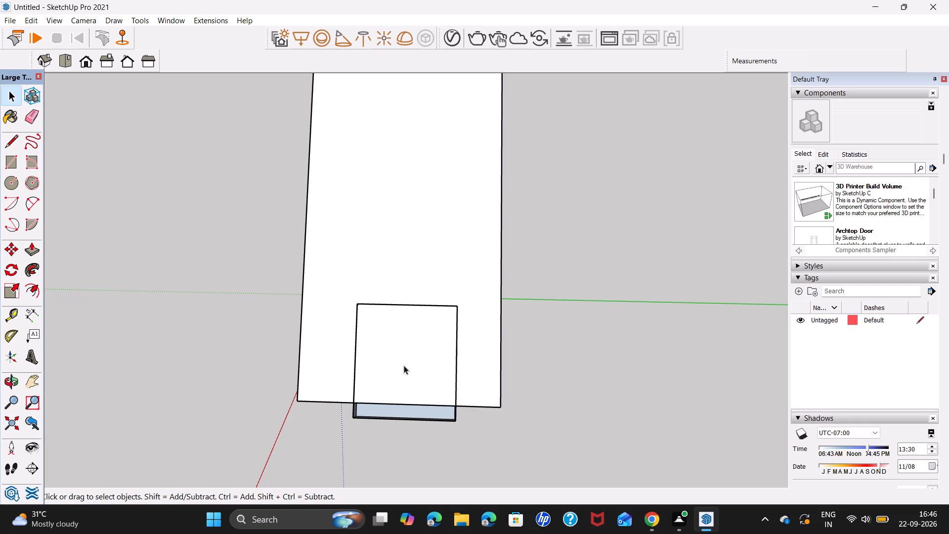
scroll(404, 365, down, 4)
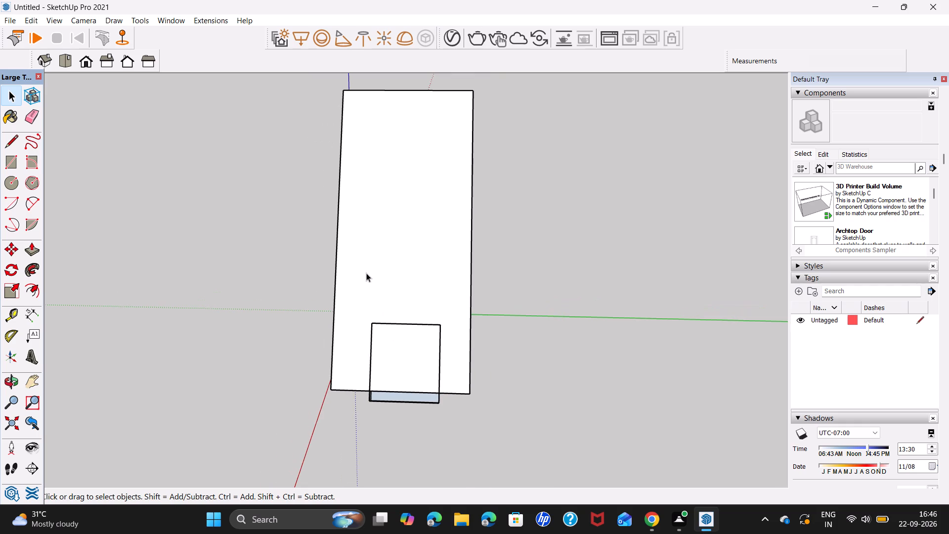
middle_drag(383, 285, 628, 288)
middle_drag(412, 354, 690, 263)
middle_drag(374, 351, 446, 366)
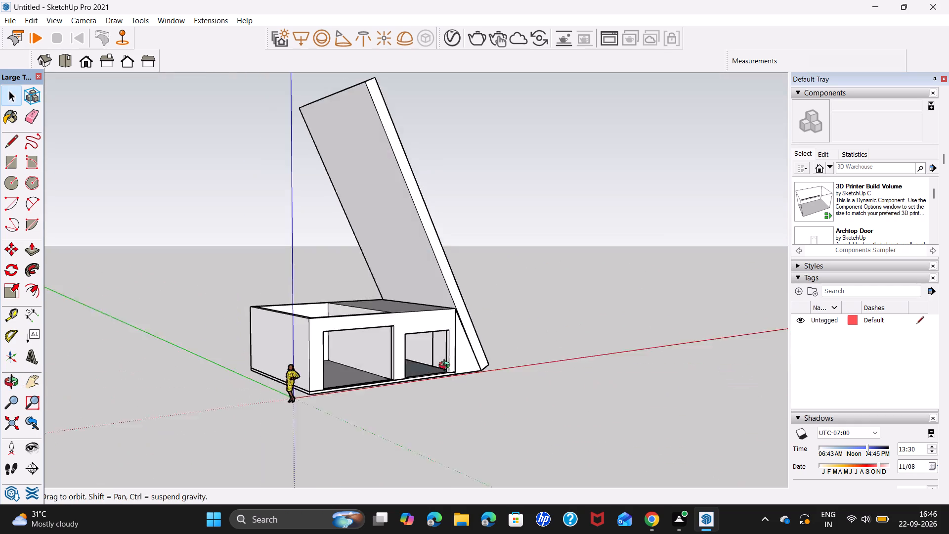
middle_drag(446, 366, 596, 379)
Push/Pull the floor slab's end face about 14' 9 1/8" outward, away from the leaning slab.
triple_click(366, 356)
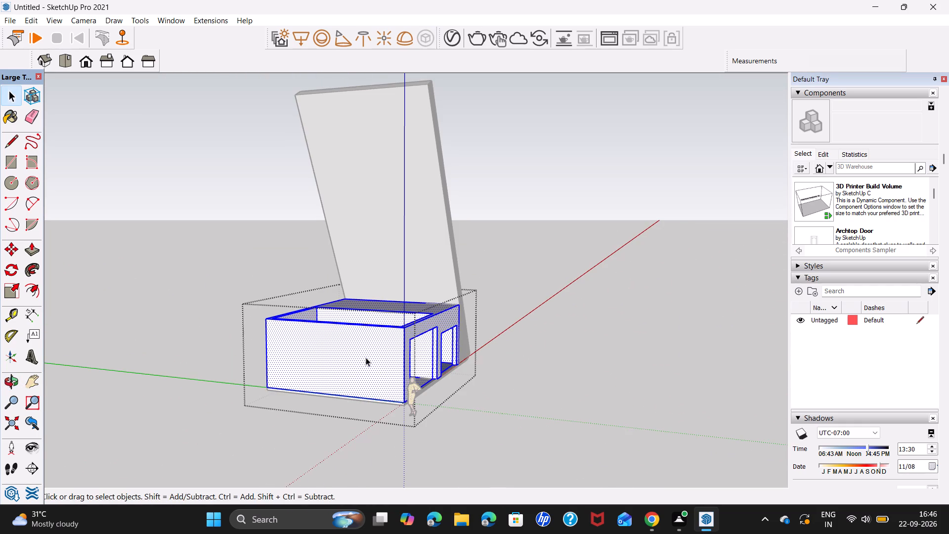
scroll(350, 391, up, 7)
middle_drag(356, 394, 354, 299)
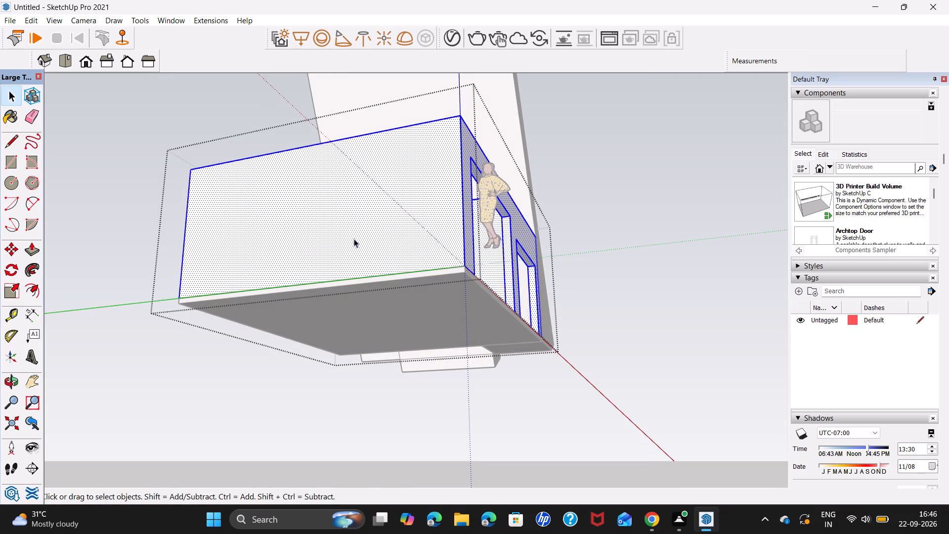
triple_click(378, 276)
double_click(381, 278)
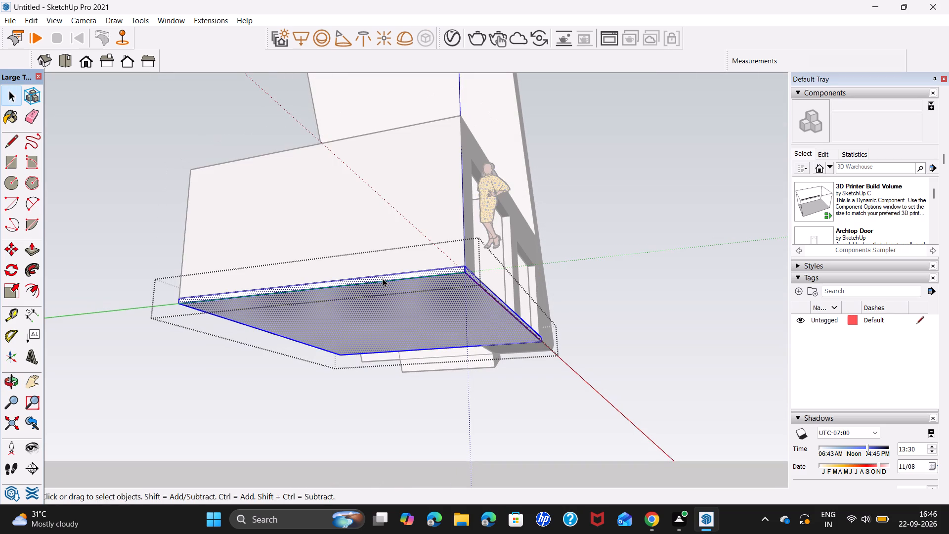
click(385, 276)
click(385, 276)
scroll(381, 277, up, 1)
middle_drag(381, 277, 409, 341)
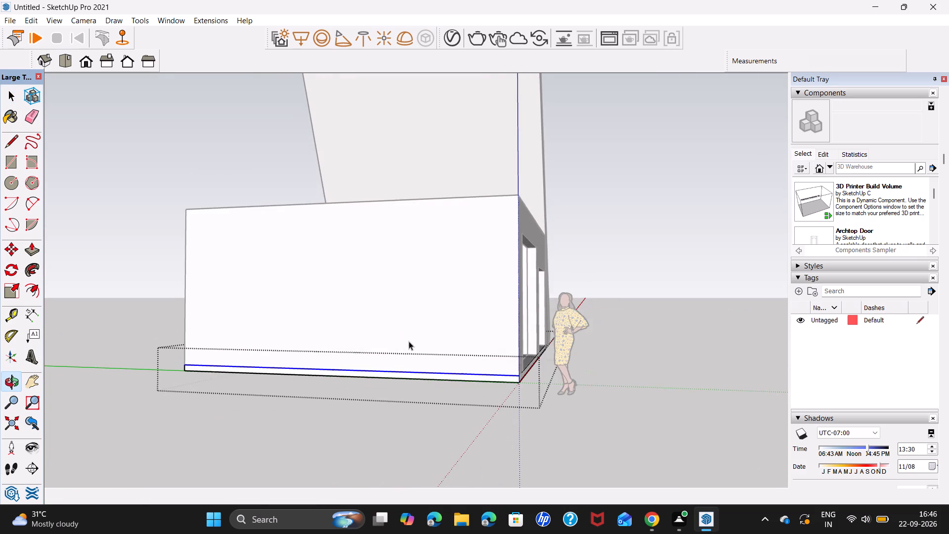
scroll(415, 385, up, 7)
click(434, 367)
key(p)
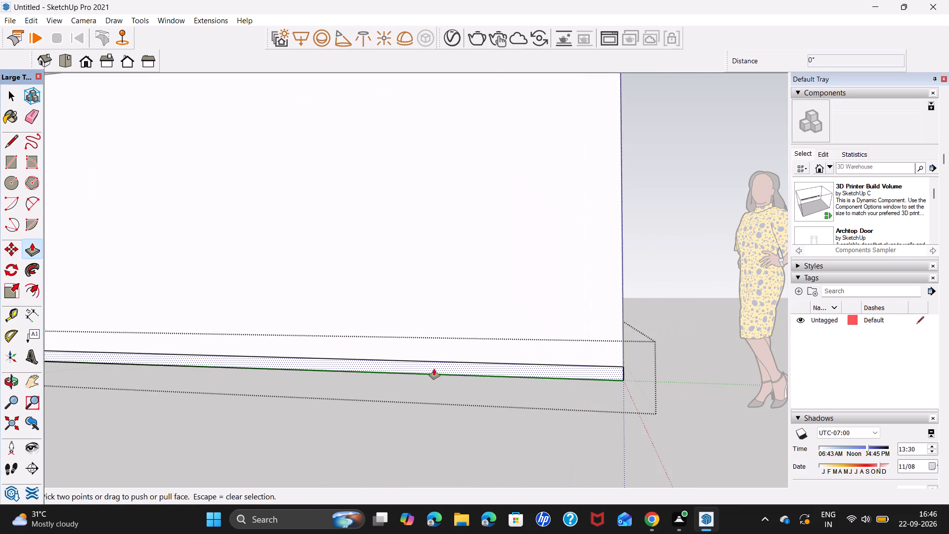
click(434, 369)
scroll(372, 407, down, 7)
middle_drag(372, 407, 266, 419)
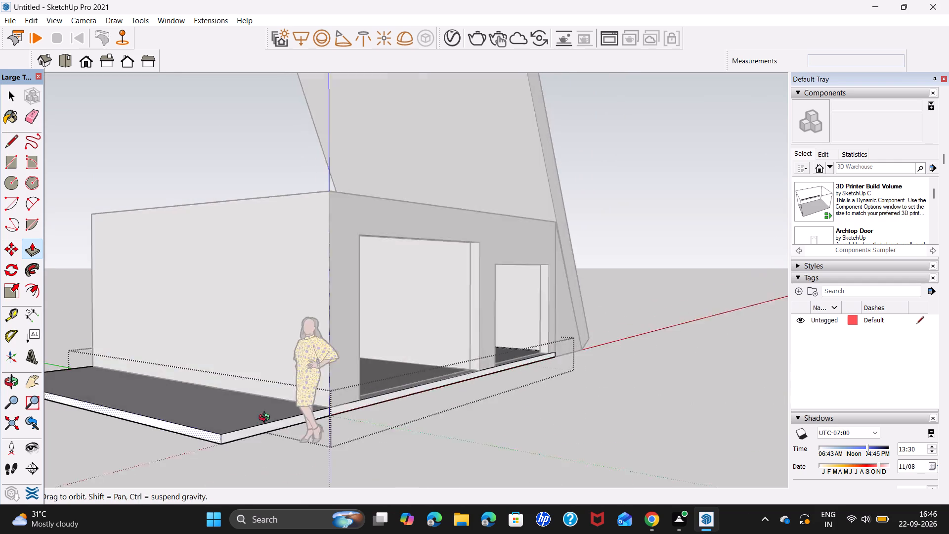
middle_drag(266, 419, 214, 411)
scroll(214, 411, down, 15)
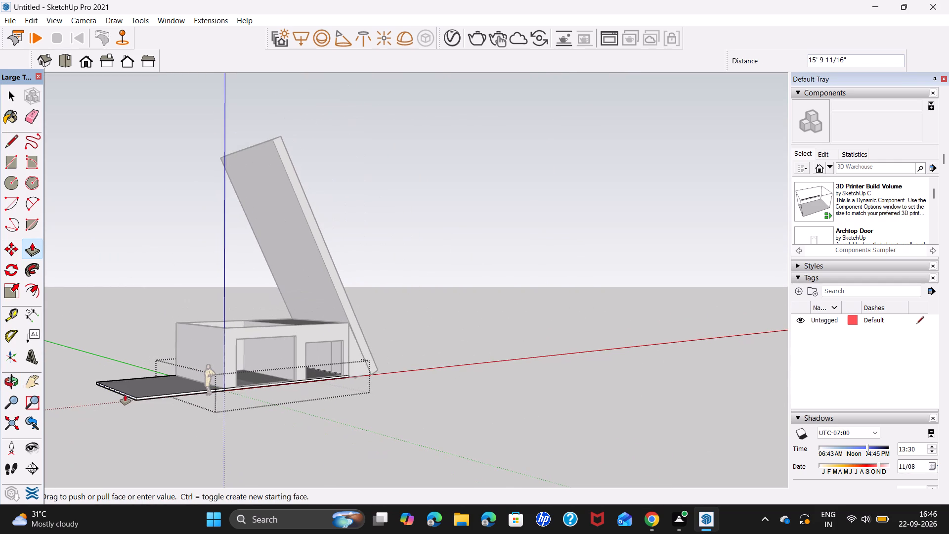
middle_drag(130, 393, 87, 414)
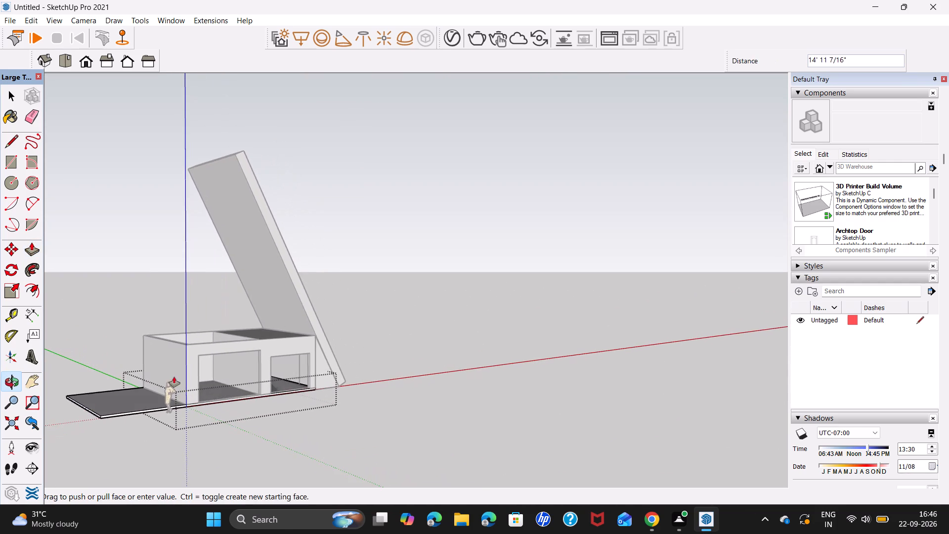
middle_drag(158, 393, 56, 372)
shift+middle_drag(120, 367, 279, 400)
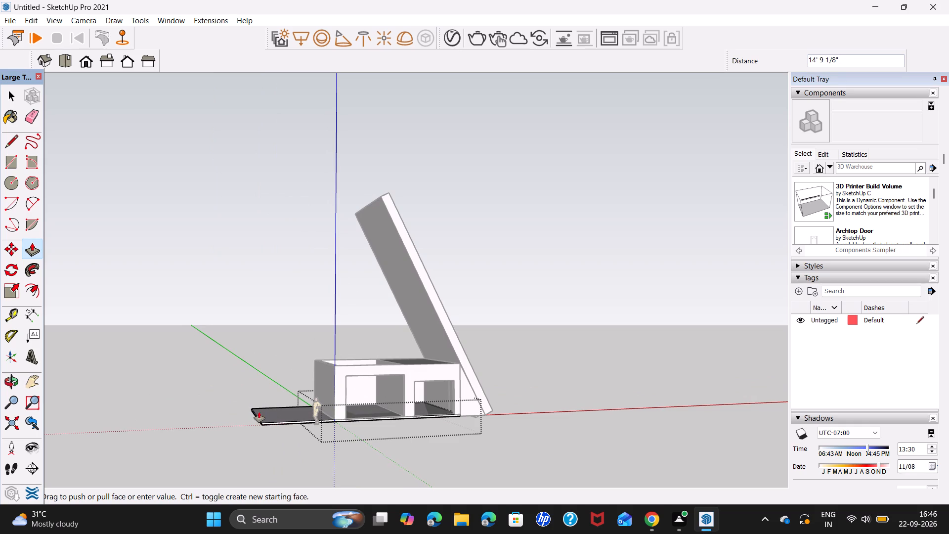
click(259, 412)
key(space)
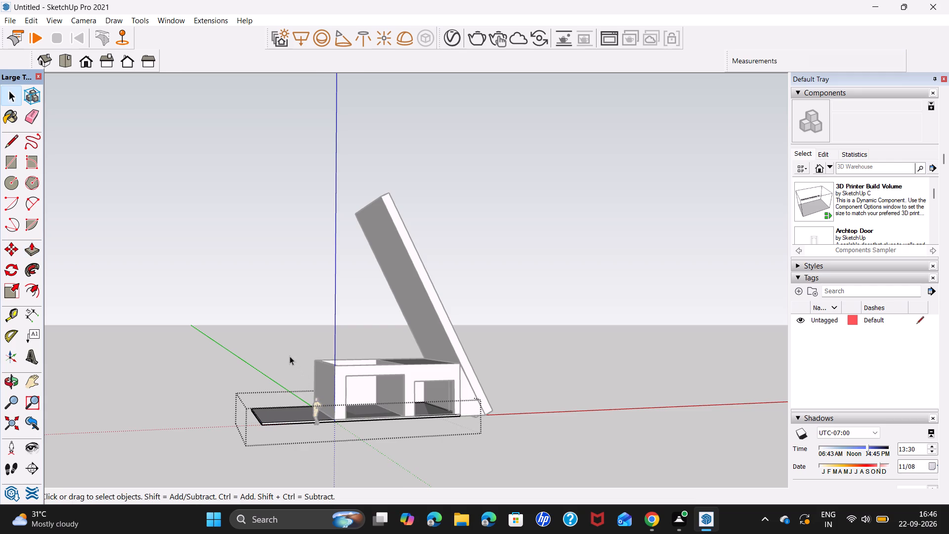
Push/Pull the building's end wall 14' 9 1/8" outward to align with the end of the floor slab.
click(290, 356)
double_click(331, 395)
triple_click(328, 391)
click(328, 391)
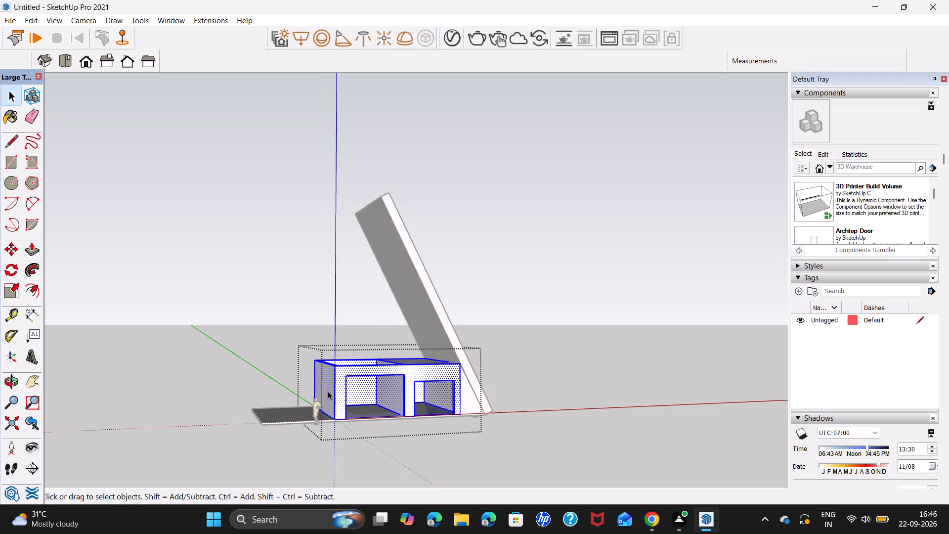
click(324, 392)
key(p)
click(324, 393)
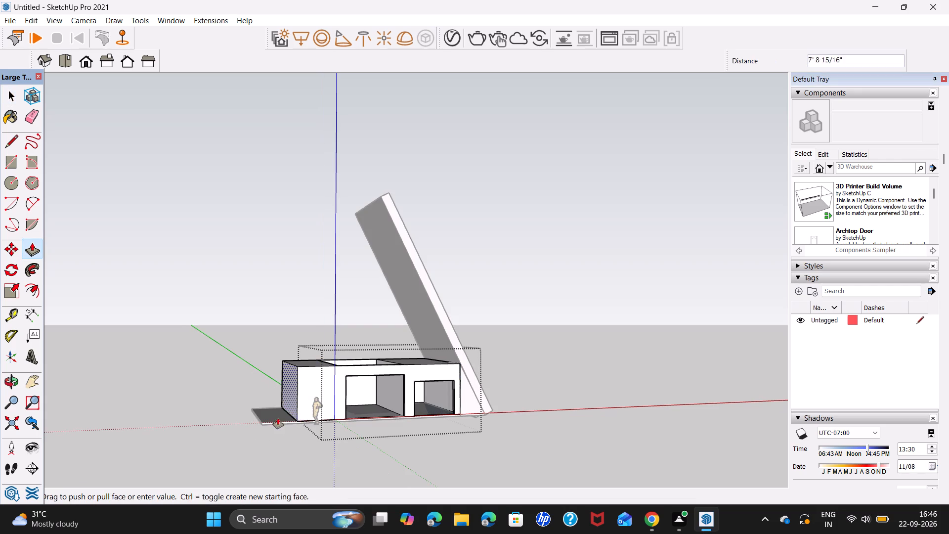
scroll(261, 425, up, 13)
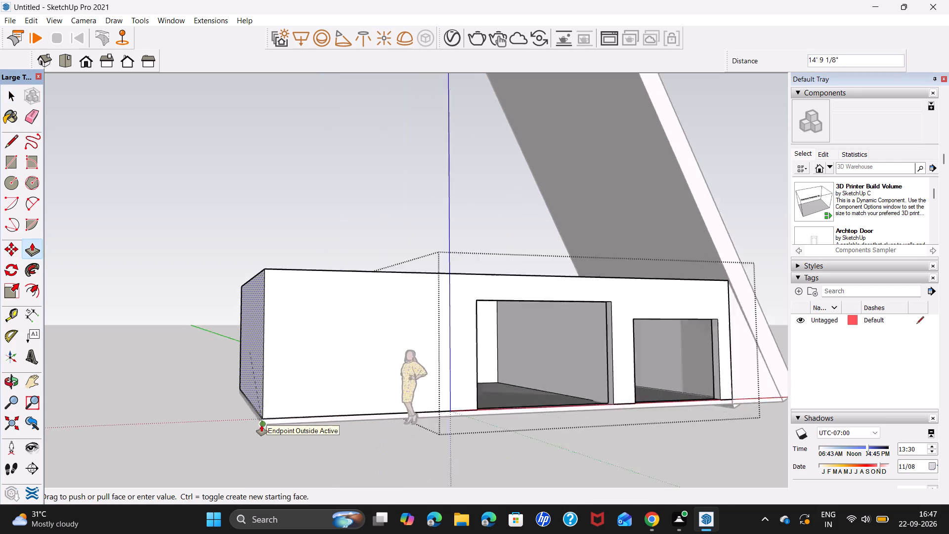
scroll(261, 425, up, 10)
click(265, 425)
scroll(348, 369, down, 2)
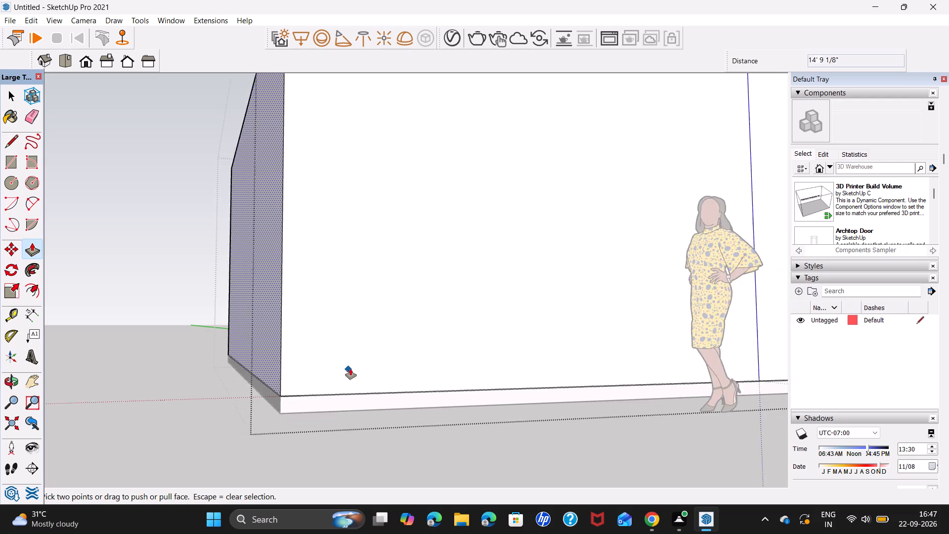
scroll(350, 369, down, 20)
middle_drag(357, 354, 367, 409)
key(space)
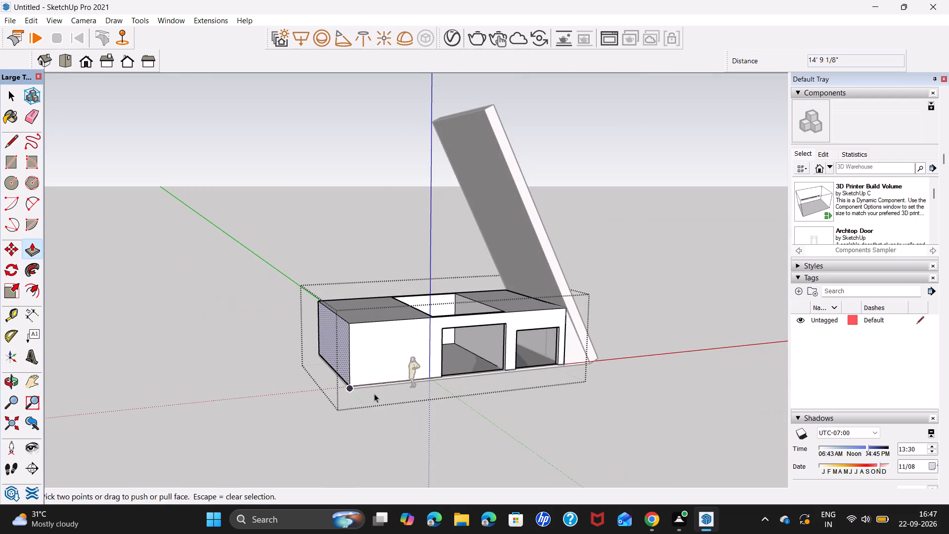
Copy the floor slab about 11' 5" straight up onto the top of the walls as a roof slab.
scroll(506, 315, up, 14)
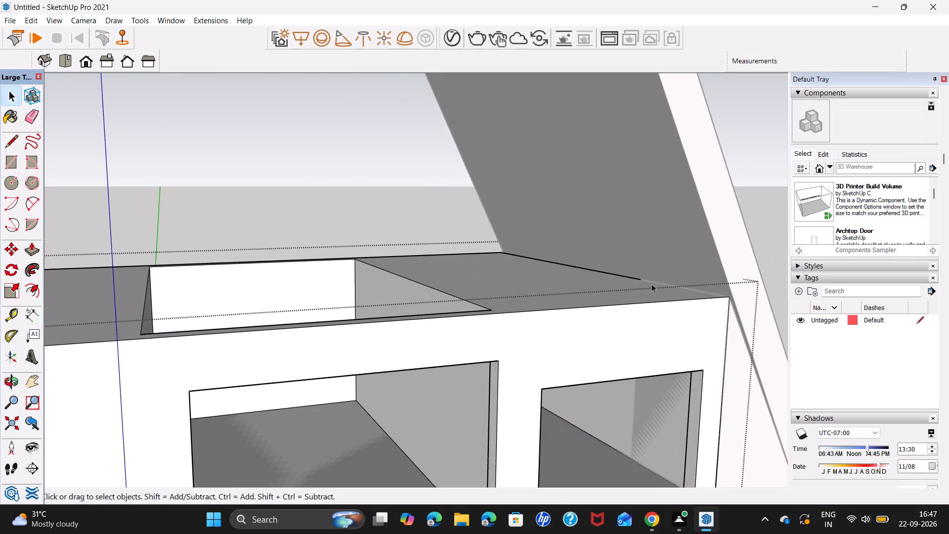
scroll(647, 294, up, 1)
middle_drag(628, 324, 488, 289)
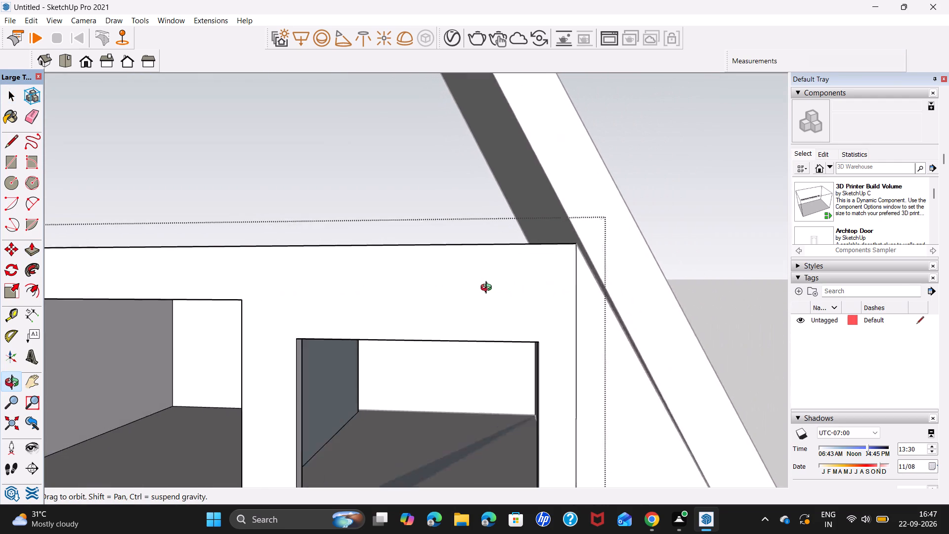
middle_drag(488, 289, 590, 244)
scroll(636, 227, down, 8)
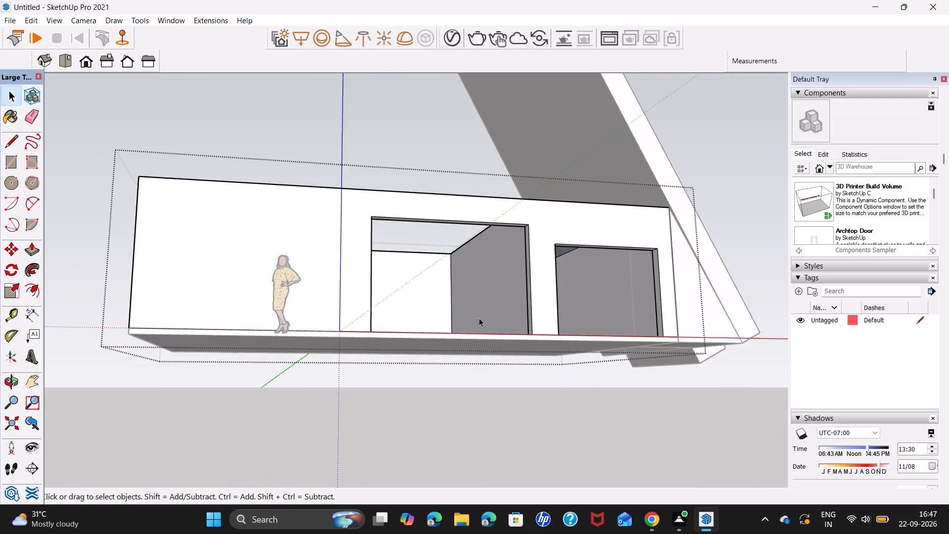
scroll(439, 330, down, 1)
click(197, 330)
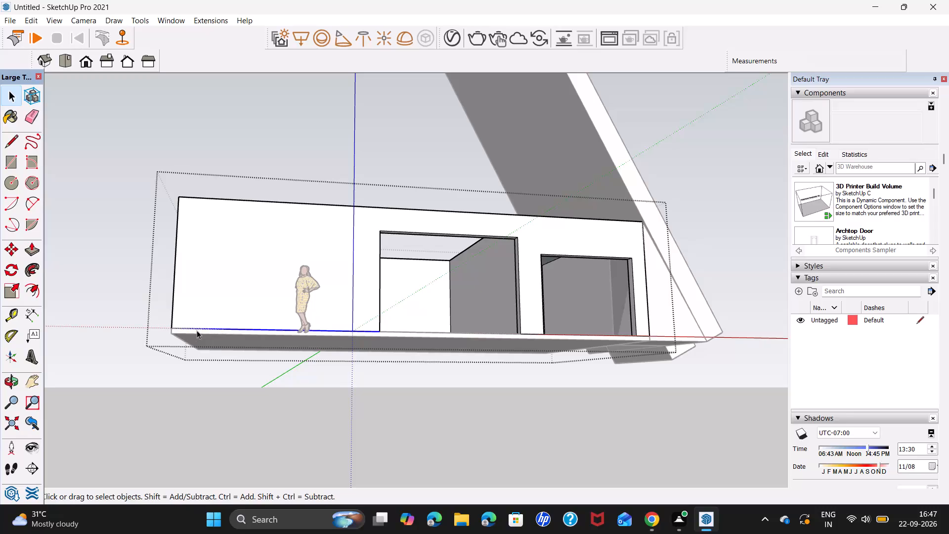
click(198, 333)
scroll(198, 332, up, 8)
click(168, 417)
click(202, 330)
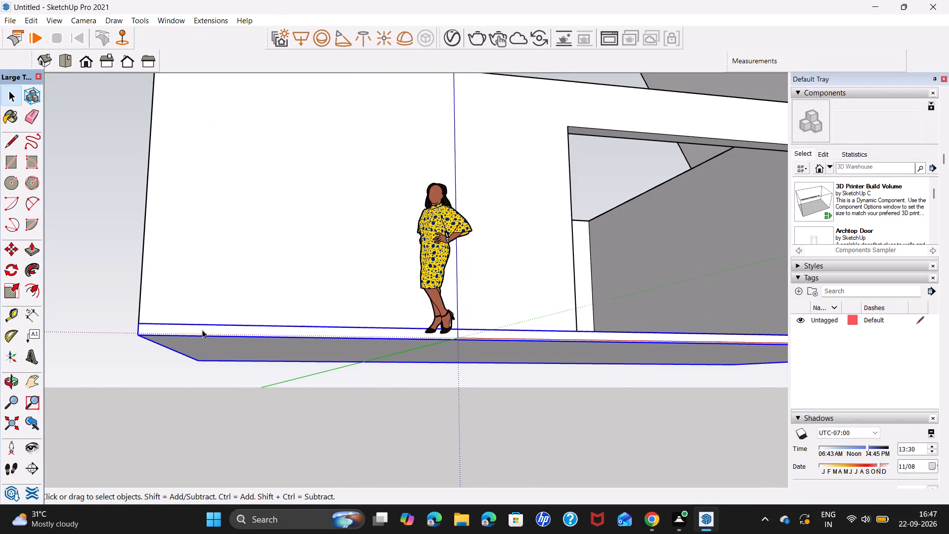
key(m)
click(137, 336)
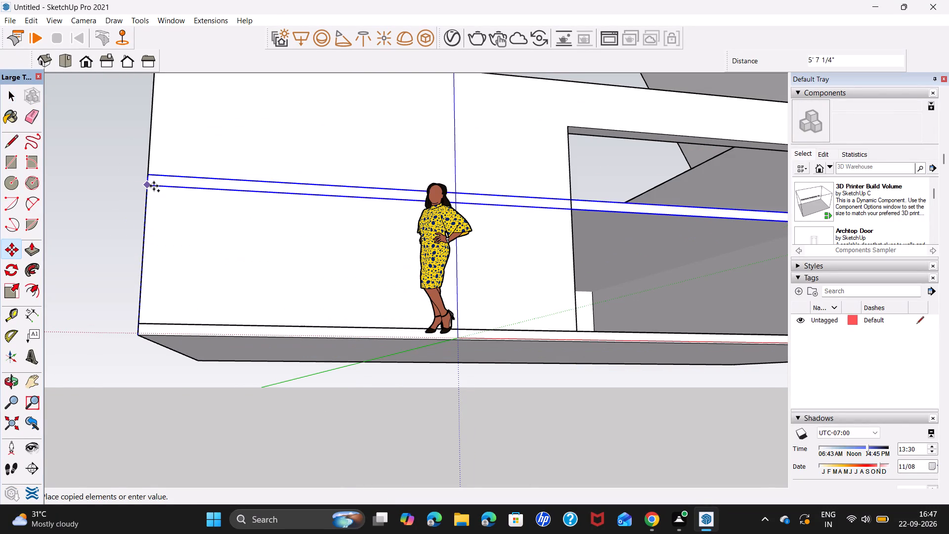
middle_drag(154, 186, 171, 379)
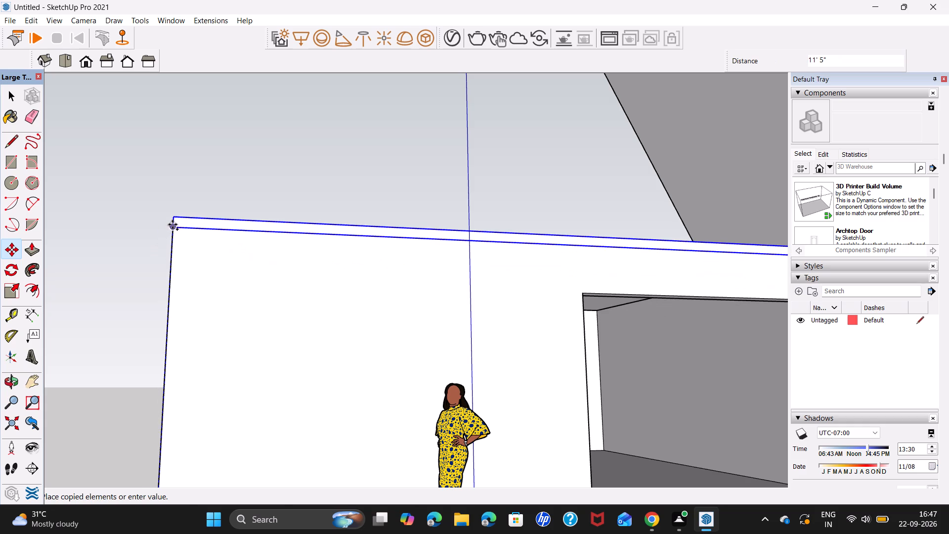
click(173, 224)
key(space)
scroll(351, 324, down, 15)
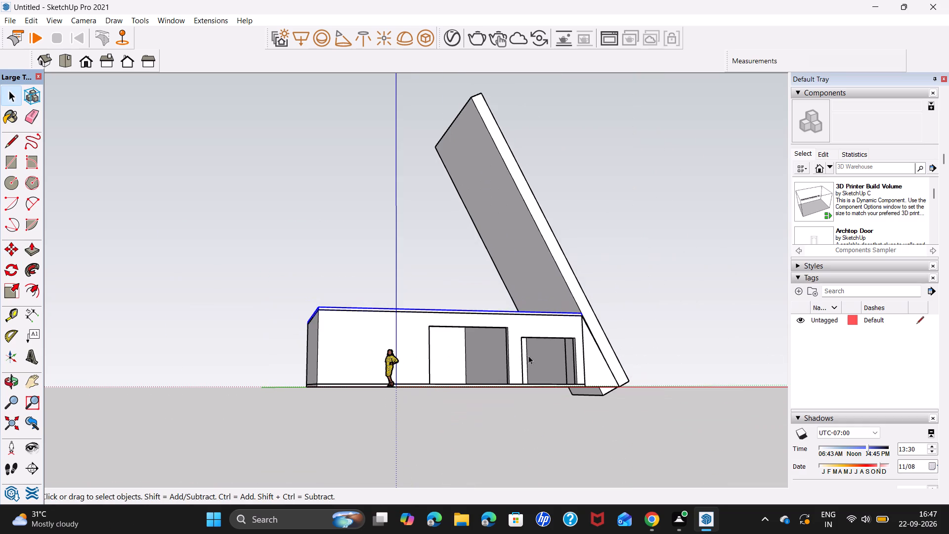
Delete the stray vertical edge on the inner wall seen through the smaller front opening.
middle_drag(533, 358, 600, 353)
scroll(567, 354, up, 4)
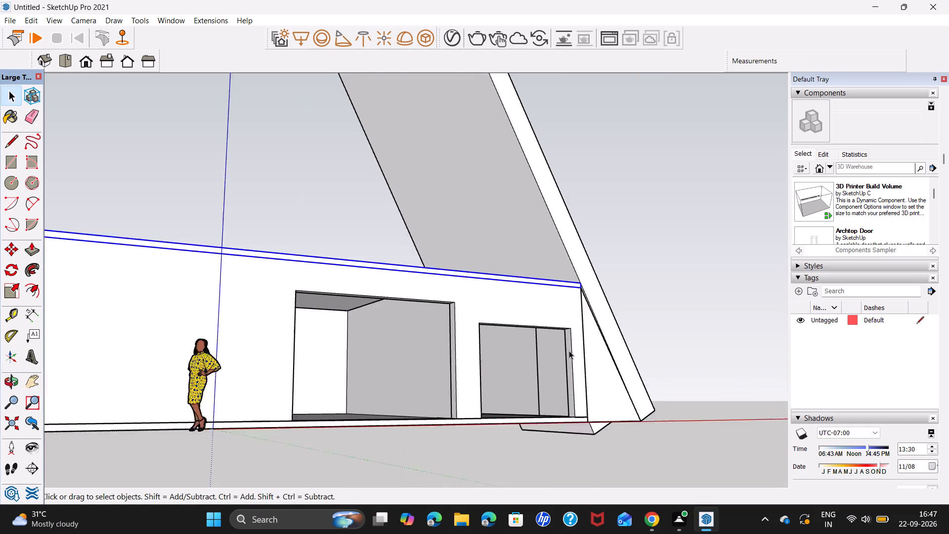
scroll(569, 351, up, 11)
click(526, 383)
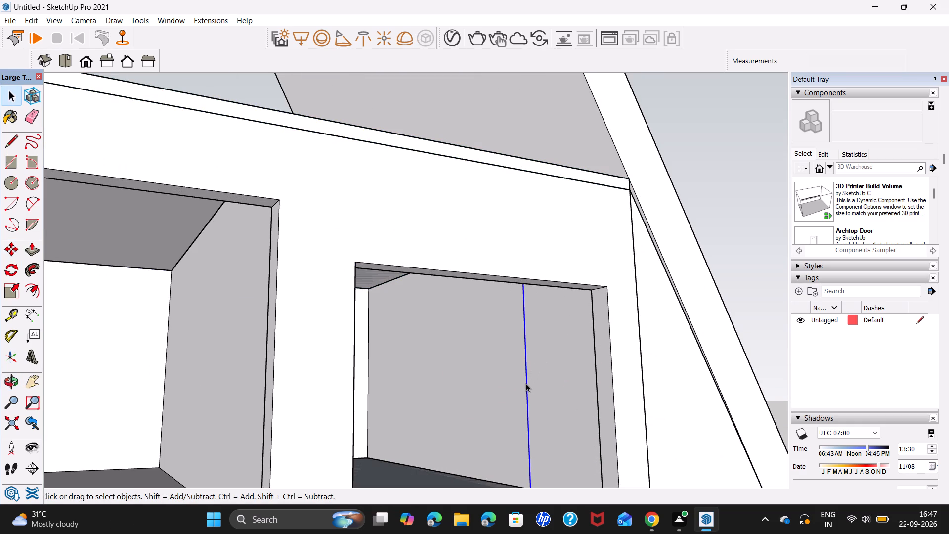
key(Delete)
Examine the interior walls and ceiling of the room behind the smaller front opening.
scroll(461, 379, down, 2)
middle_drag(474, 399, 524, 402)
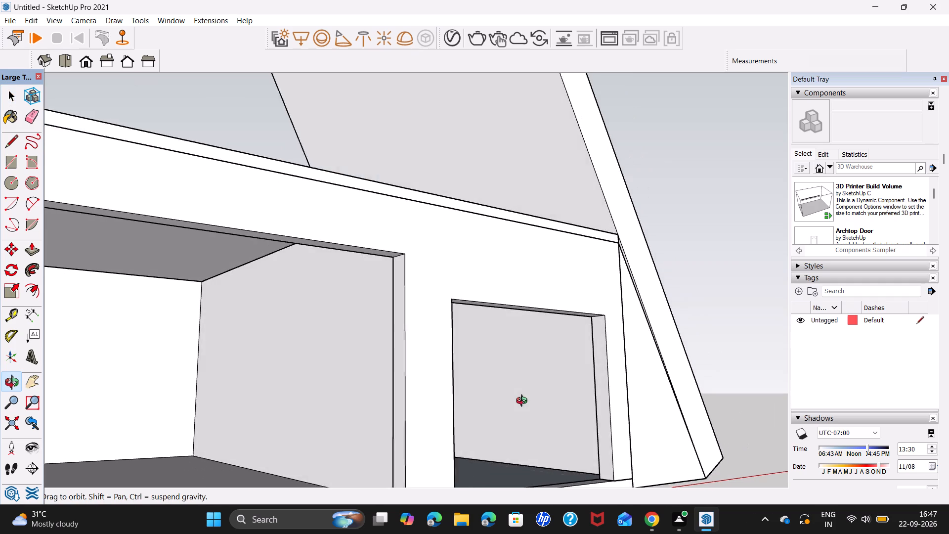
middle_drag(524, 402, 372, 386)
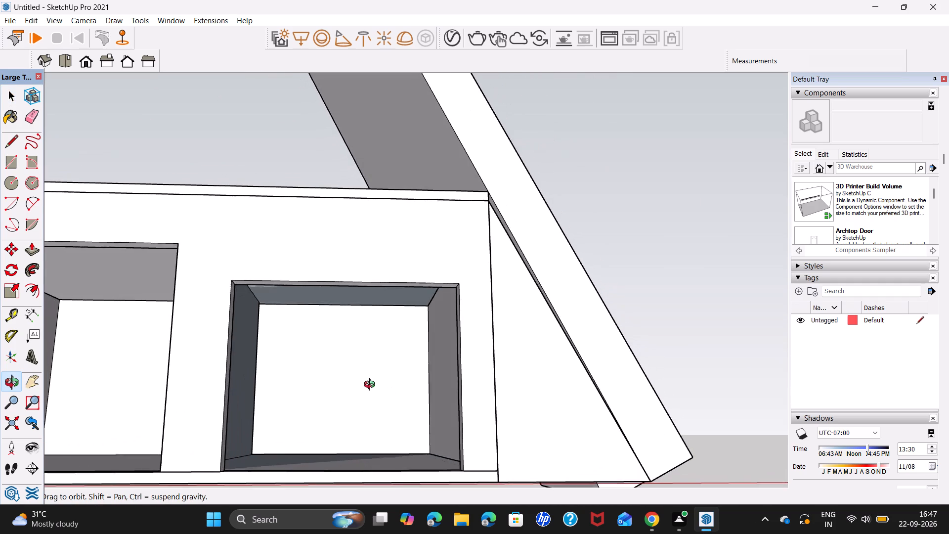
middle_drag(372, 386, 470, 349)
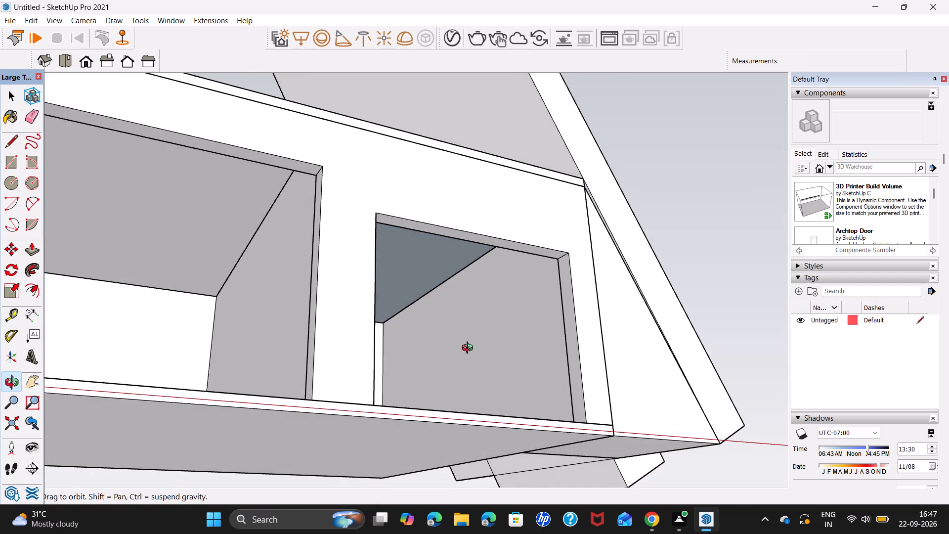
middle_drag(470, 349, 456, 356)
scroll(457, 356, down, 1)
middle_drag(457, 356, 453, 378)
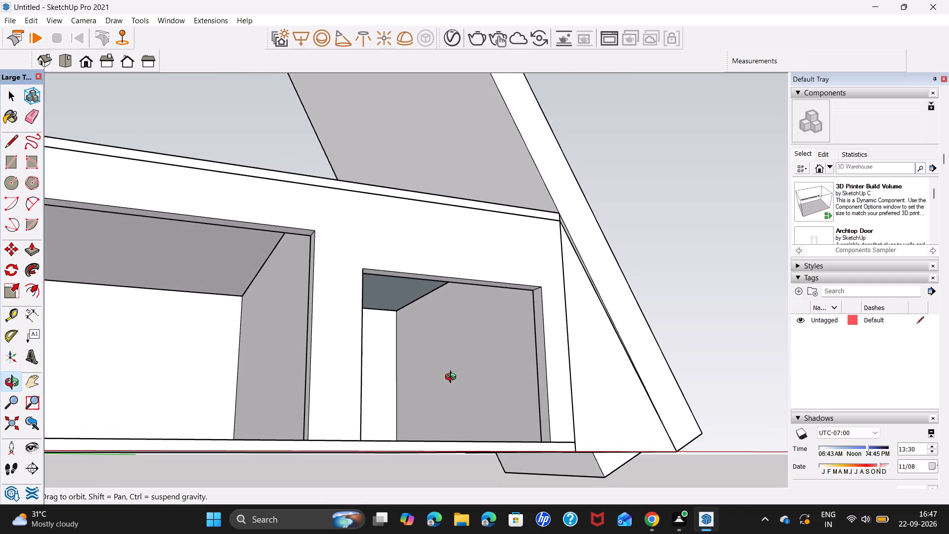
middle_drag(453, 378, 446, 379)
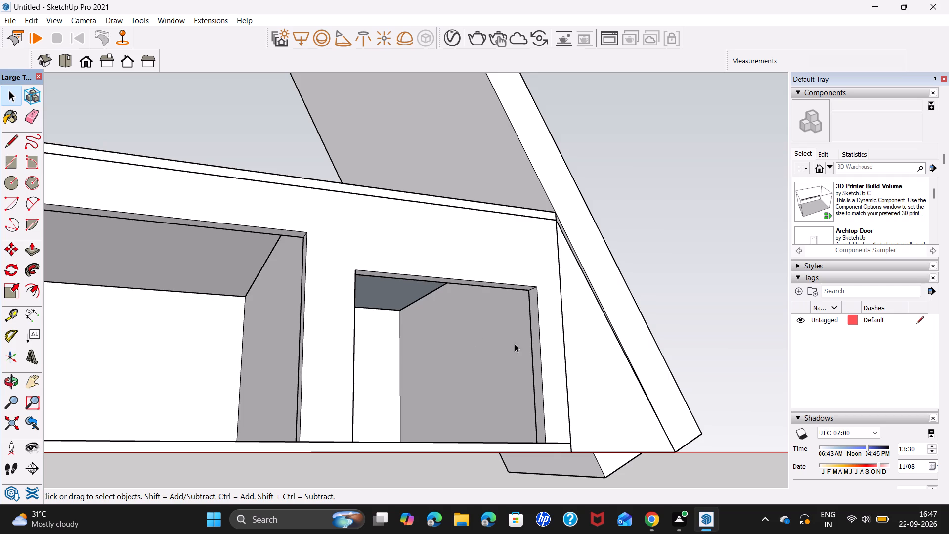
scroll(495, 348, up, 5)
middle_drag(499, 367, 539, 371)
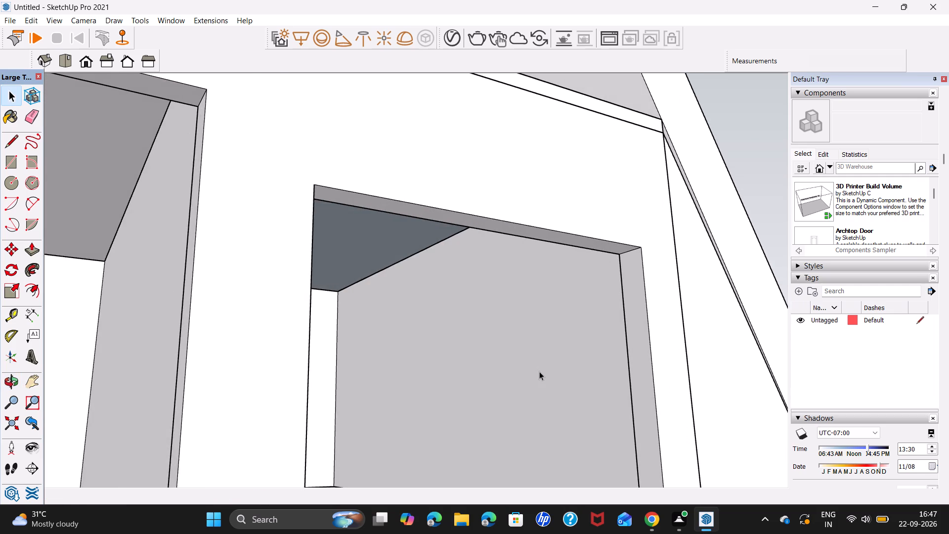
scroll(539, 371, down, 3)
shift+middle_drag(539, 370, 501, 321)
middle_drag(503, 360, 534, 380)
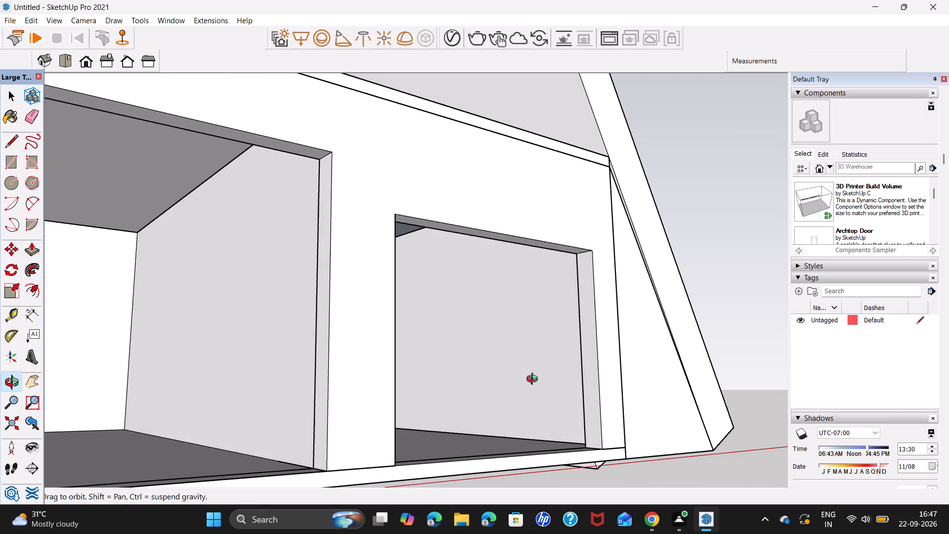
middle_drag(534, 380, 534, 381)
scroll(441, 380, up, 2)
middle_drag(453, 378, 461, 382)
shift+middle_drag(467, 368, 383, 356)
scroll(388, 359, up, 1)
middle_drag(388, 360, 399, 360)
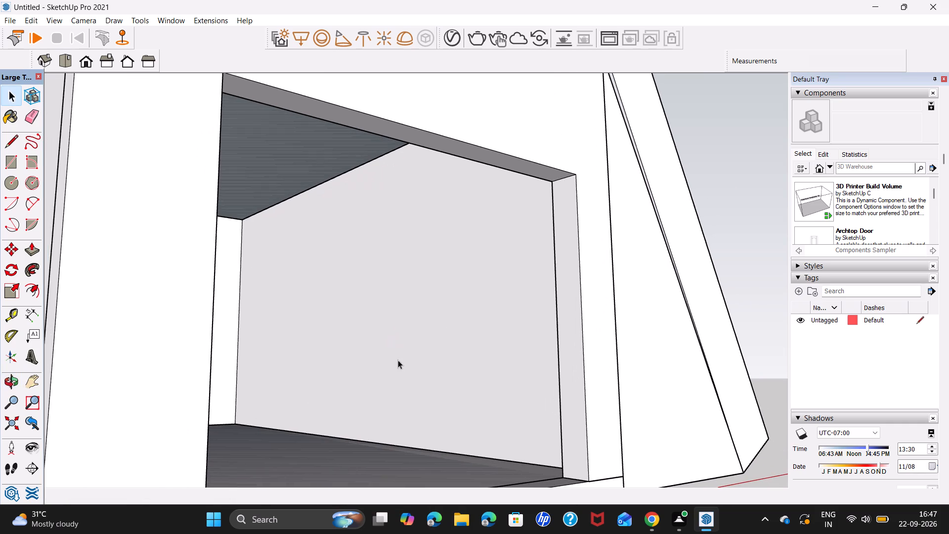
Draw a rectangle about 9' 8 1/16" by 16' 5 9/16" on the inner wall behind the smaller front opening.
click(12, 163)
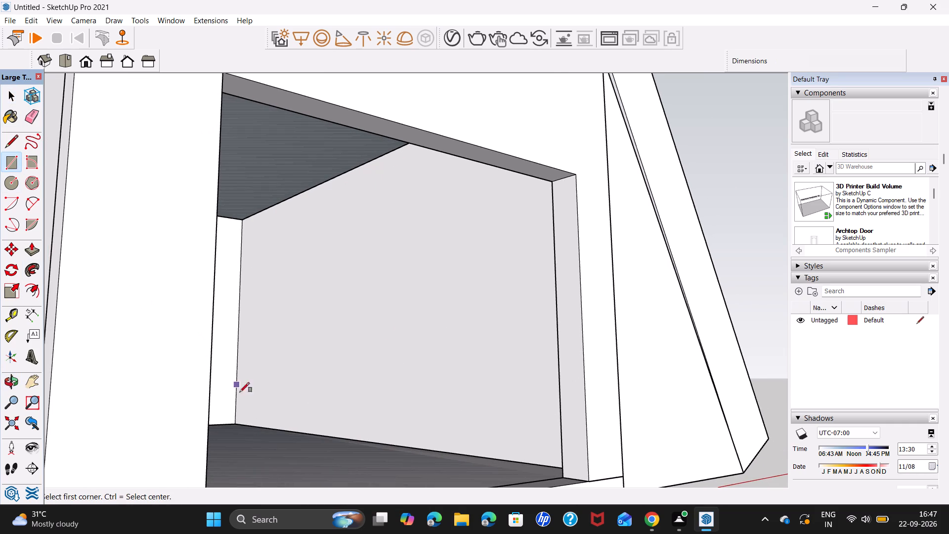
click(266, 426)
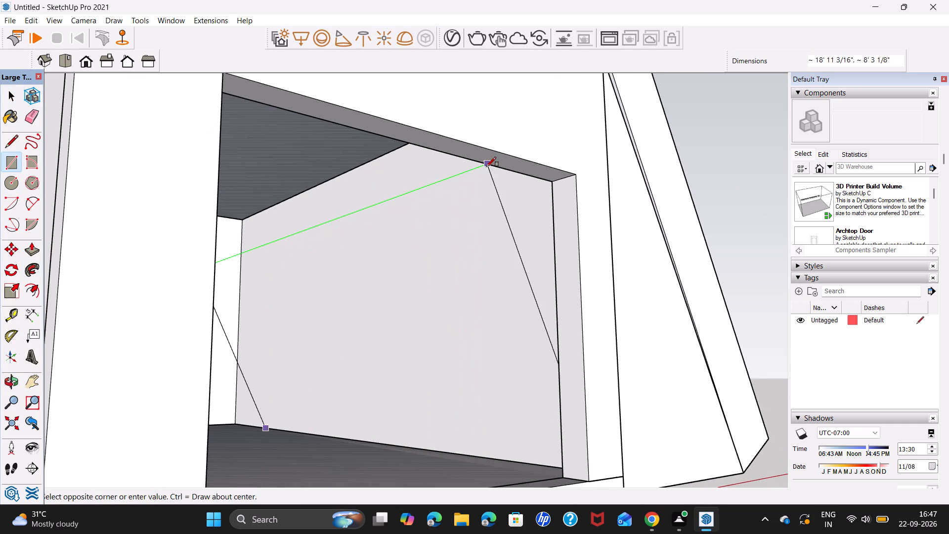
scroll(484, 178, up, 4)
middle_drag(485, 178, 496, 163)
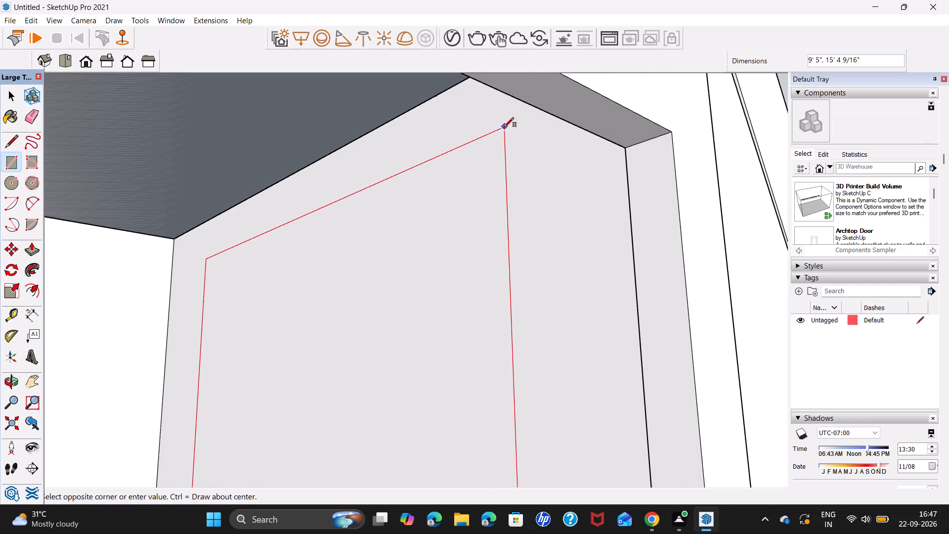
middle_drag(528, 115, 535, 107)
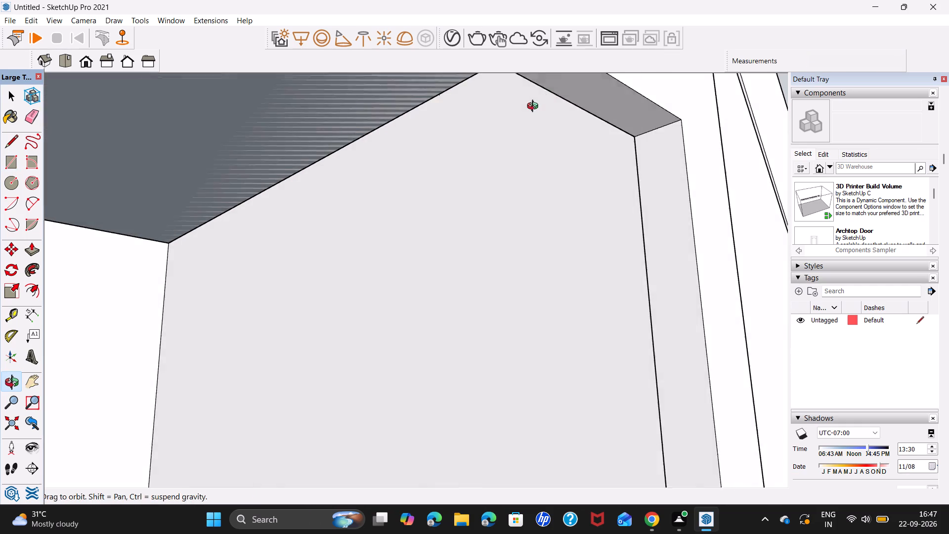
middle_drag(535, 107, 538, 100)
click(552, 88)
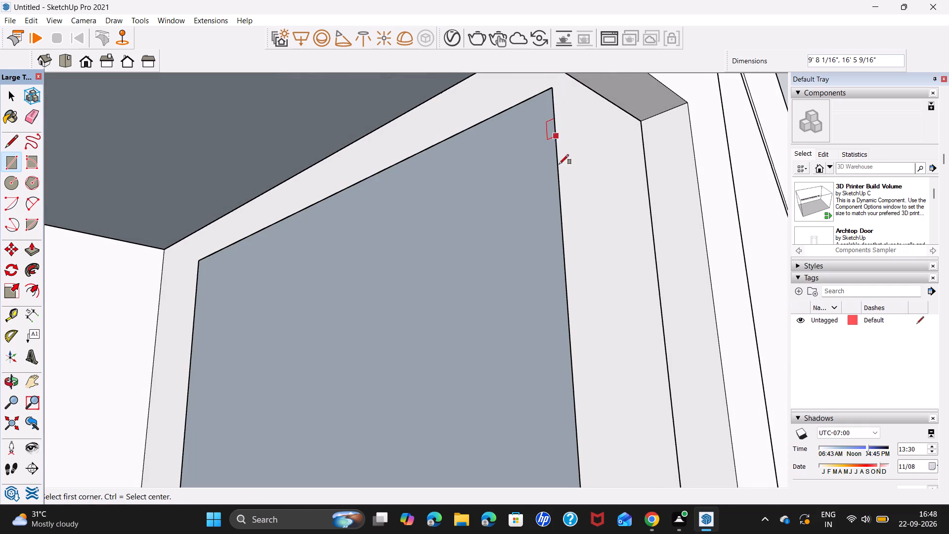
Push/Pull the new rectangle on the inner wall about 11 3/8".
key(space)
click(461, 302)
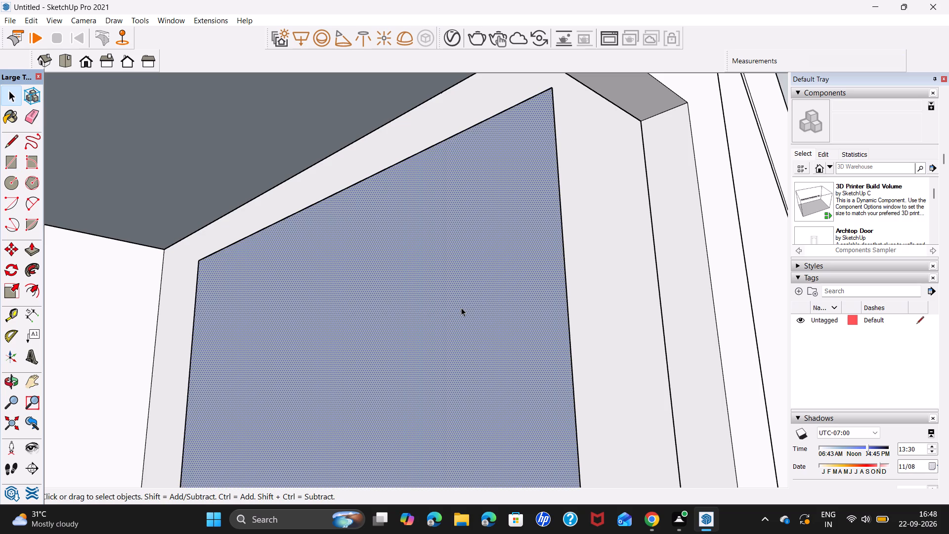
key(p)
click(461, 312)
click(497, 290)
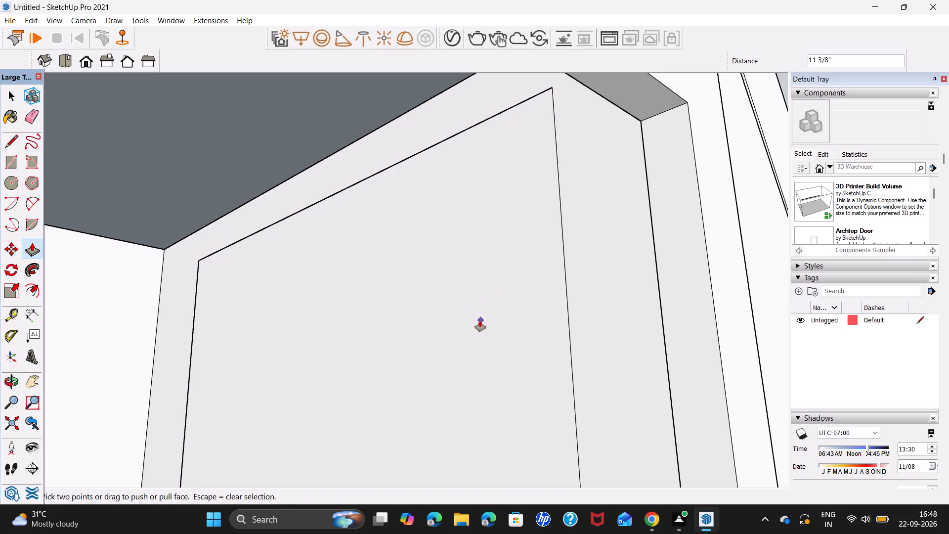
Inside the wall group, trace the same rectangle, 16' 5 9/16" by 9' 8 1/16", on the inner wall face.
scroll(479, 324, down, 7)
key(space)
triple_click(477, 329)
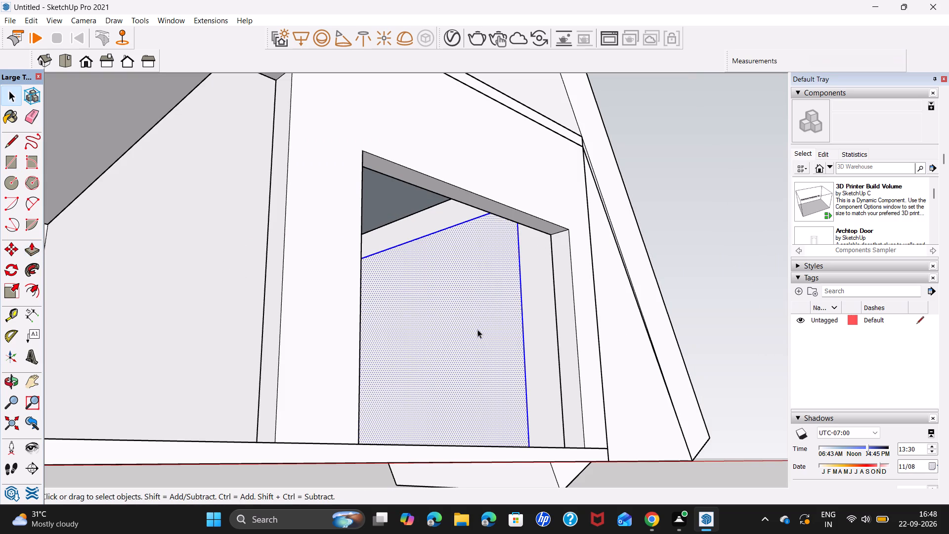
click(477, 329)
triple_click(536, 323)
click(468, 340)
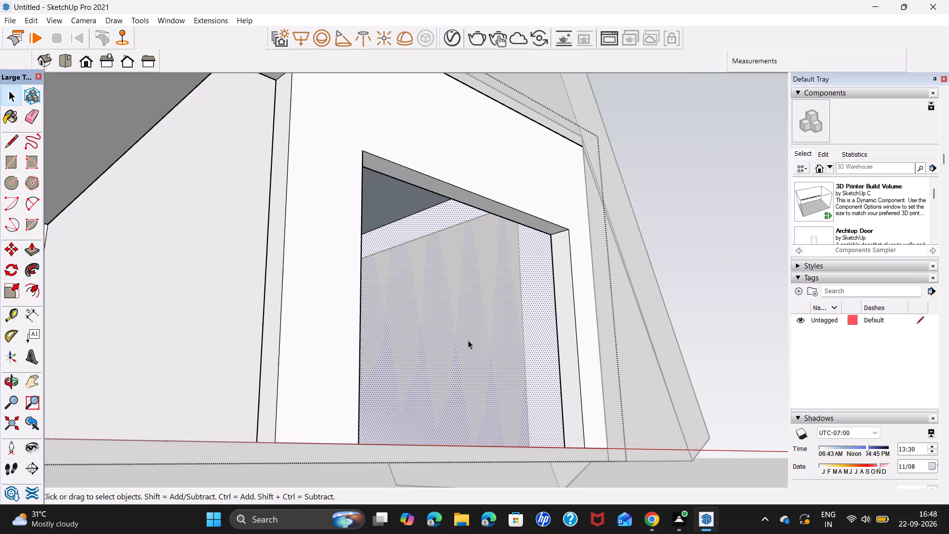
scroll(468, 340, down, 2)
scroll(468, 341, up, 5)
middle_drag(468, 341, 439, 342)
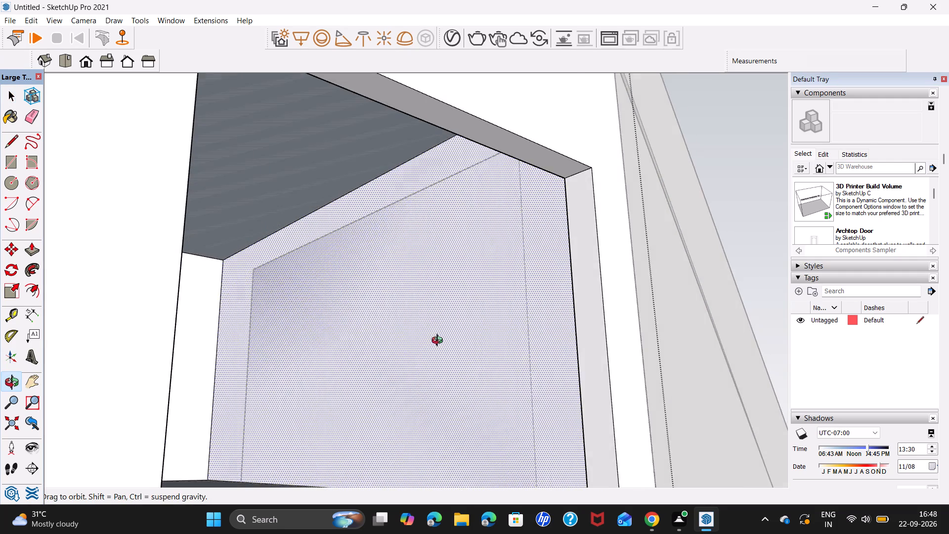
middle_drag(439, 342, 444, 346)
shift+middle_drag(444, 346, 434, 319)
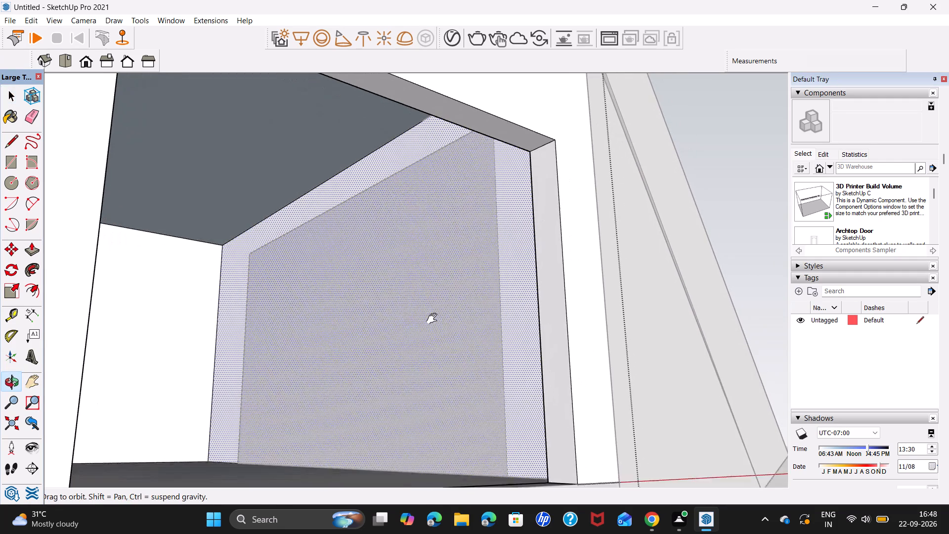
shift+middle_drag(434, 319, 421, 305)
scroll(424, 305, up, 1)
middle_drag(425, 311, 436, 316)
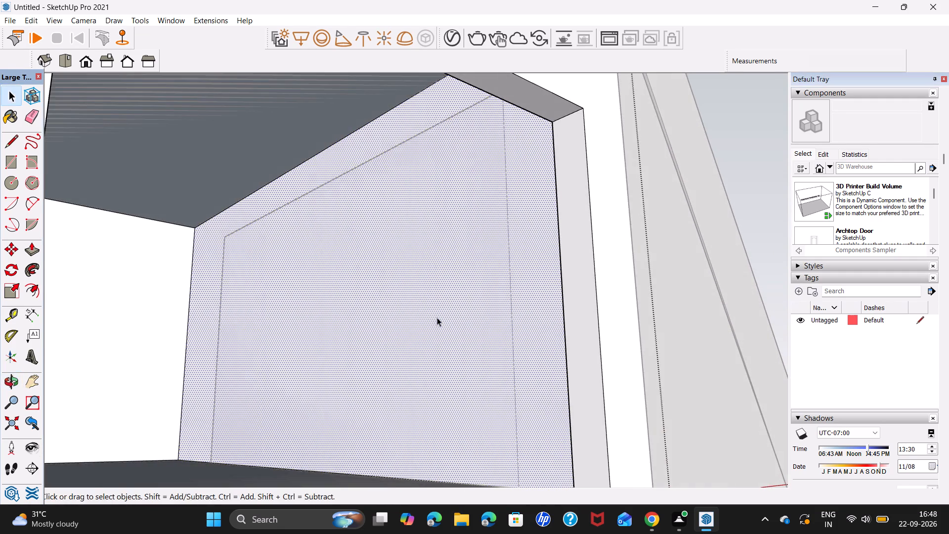
scroll(437, 317, up, 2)
middle_drag(437, 319, 468, 330)
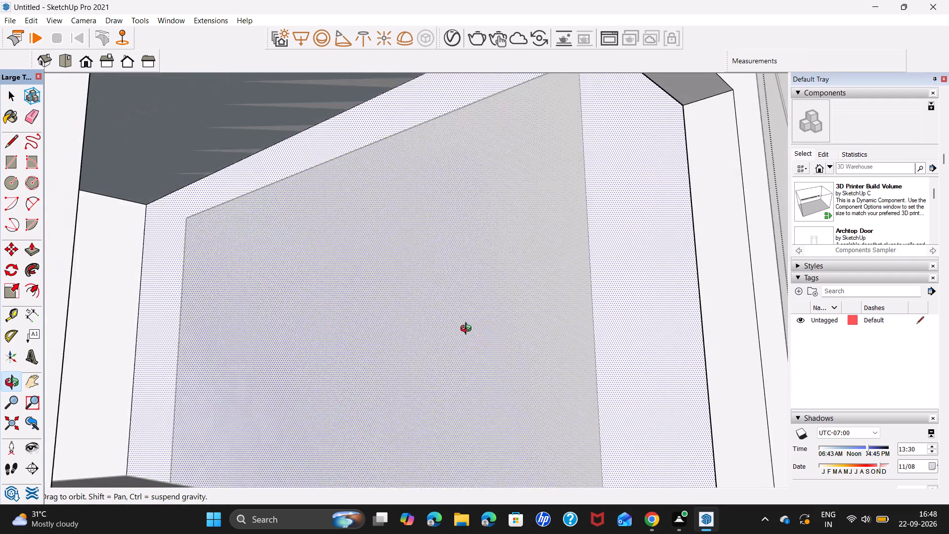
middle_drag(468, 330, 468, 324)
scroll(468, 324, down, 1)
scroll(463, 320, up, 1)
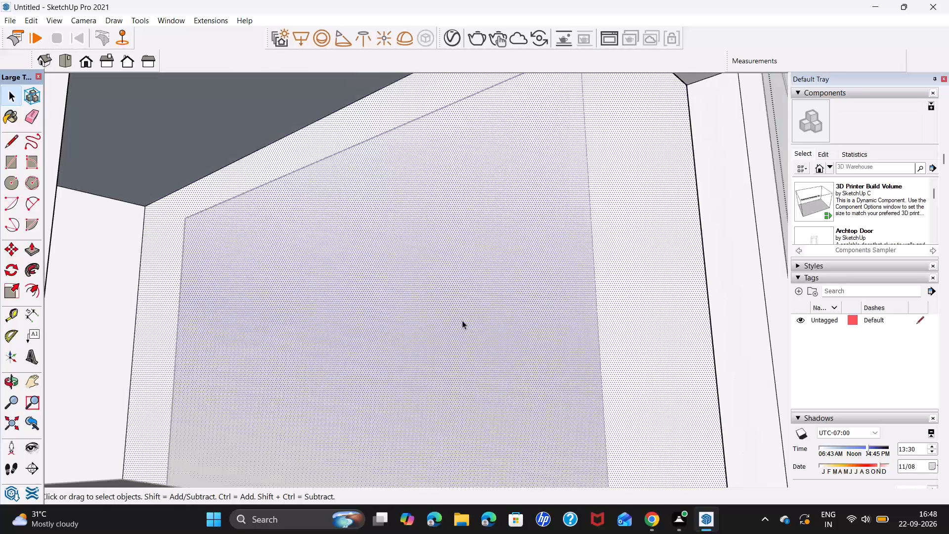
shift+middle_drag(461, 320, 425, 278)
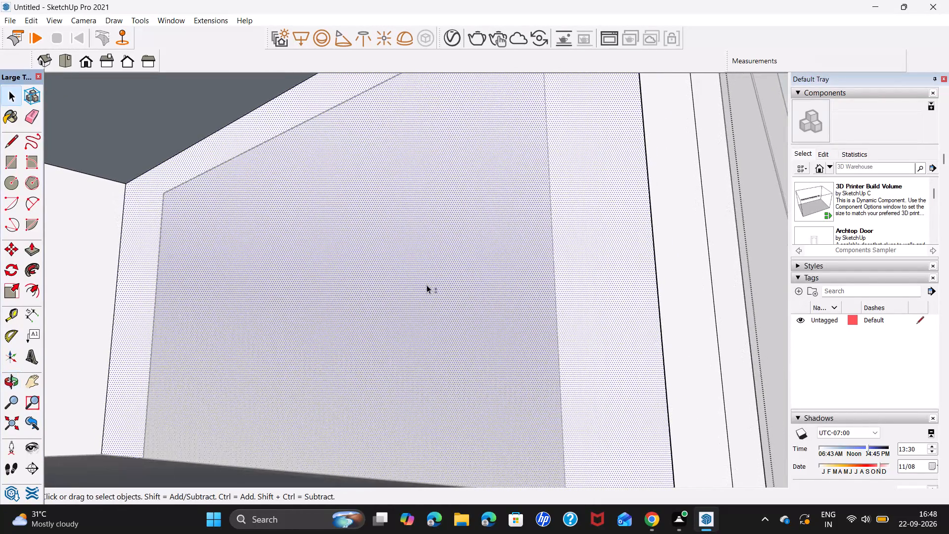
middle_drag(426, 300, 437, 307)
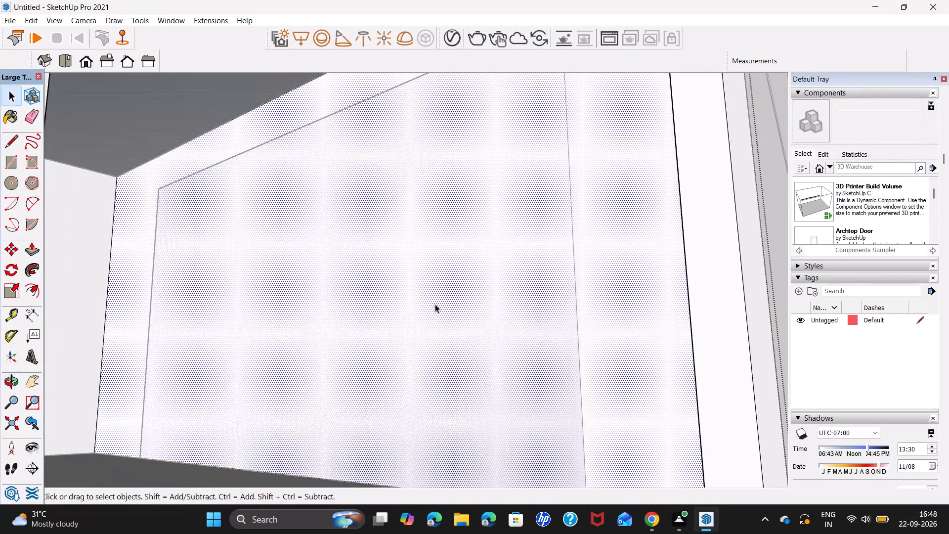
click(9, 165)
click(138, 459)
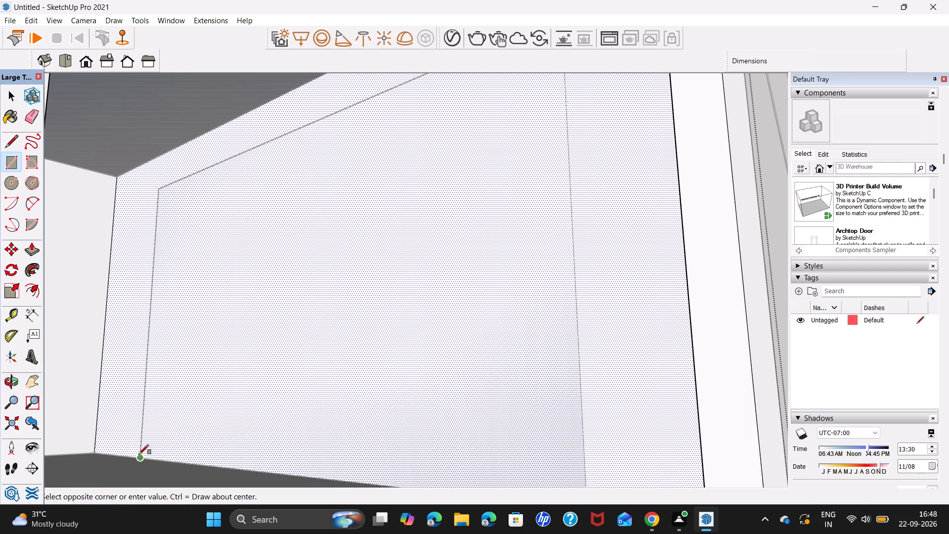
scroll(469, 114, down, 2)
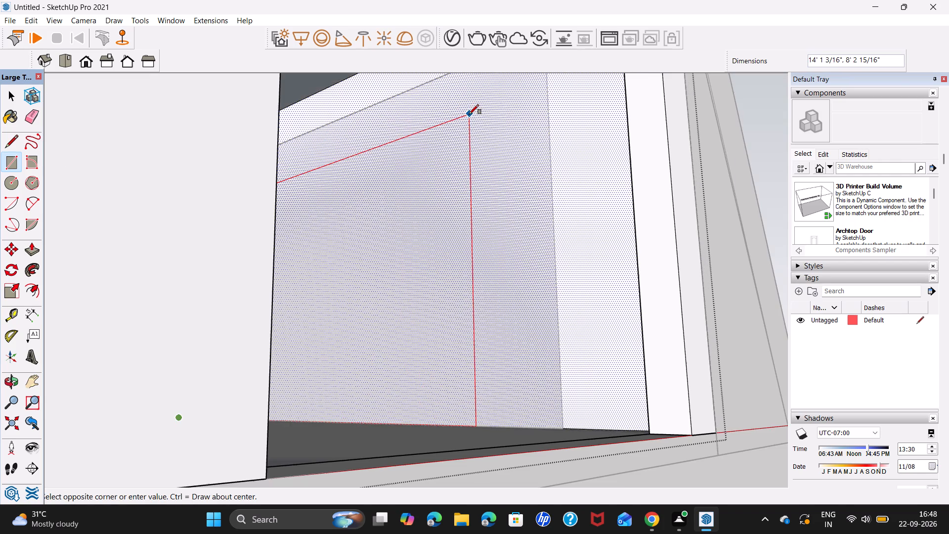
shift+middle_drag(469, 114, 433, 172)
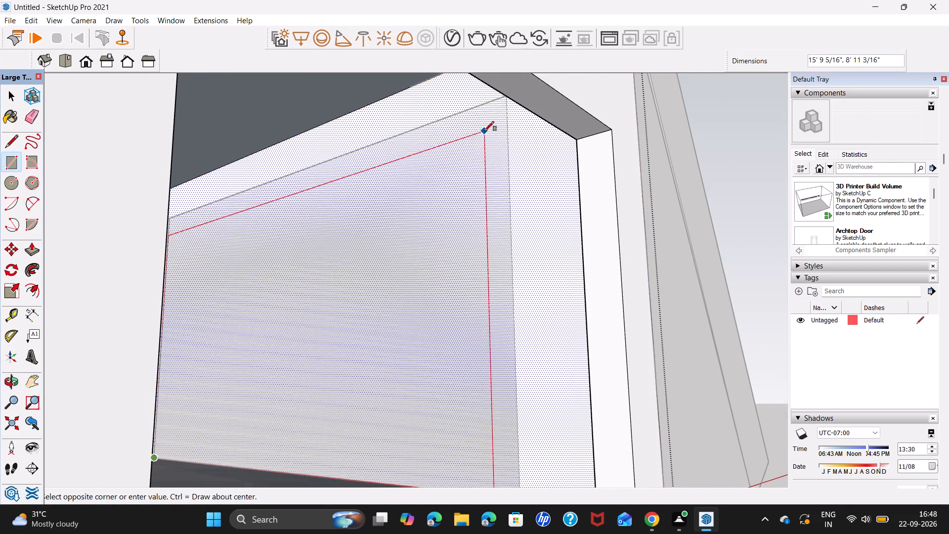
middle_drag(489, 131, 505, 126)
click(527, 97)
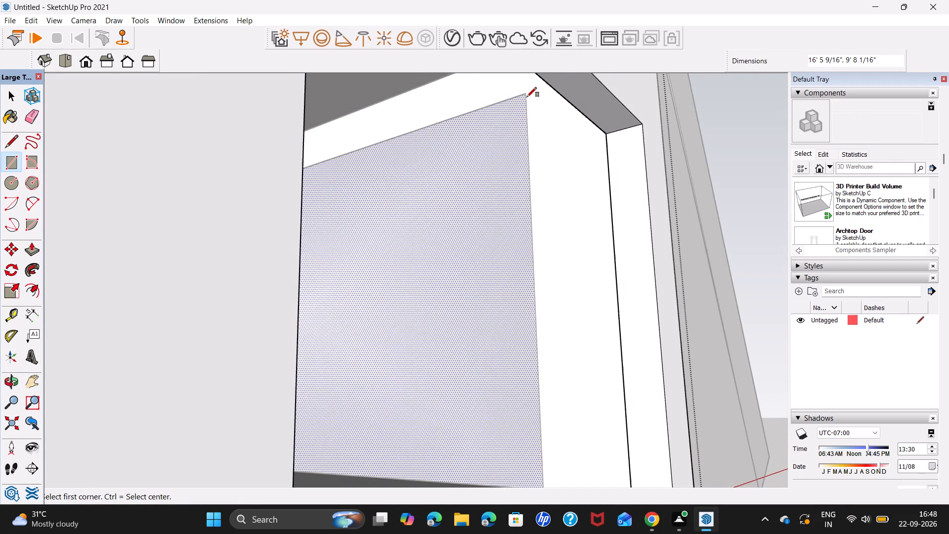
Push/Pull the traced rectangle about 2' 10 11/16" into the wall.
key(space)
click(411, 290)
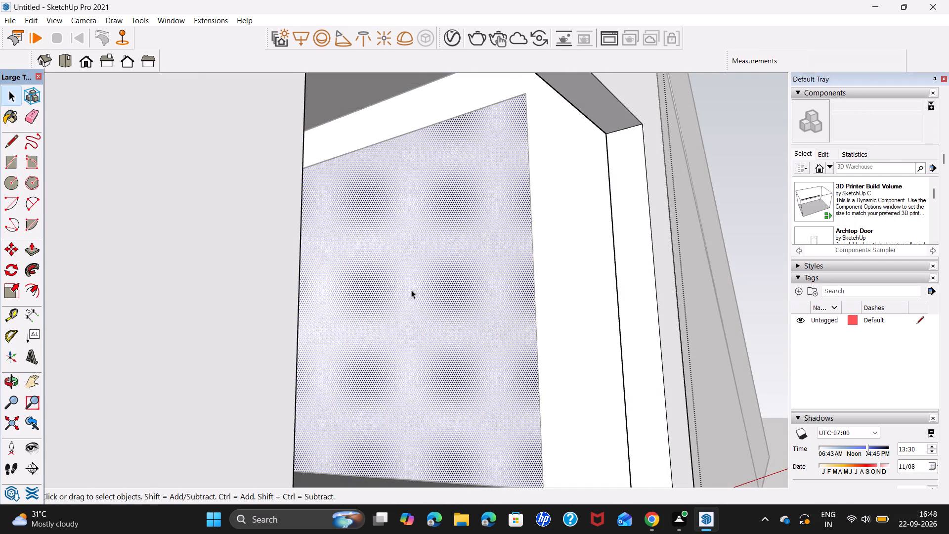
key(p)
click(411, 290)
click(478, 272)
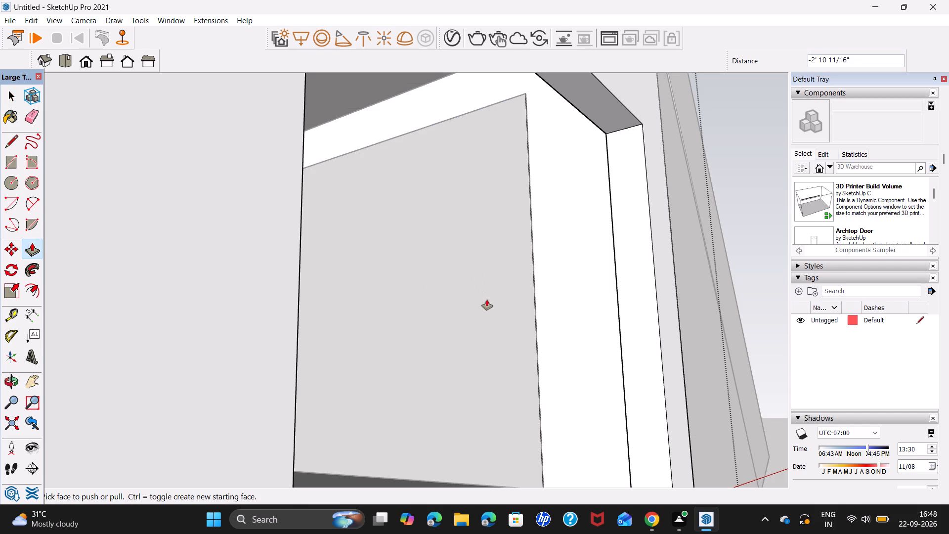
Leave the wall group and delete the loose rectangular face covering the recess in the inner wall.
middle_drag(489, 302, 319, 305)
key(space)
click(605, 197)
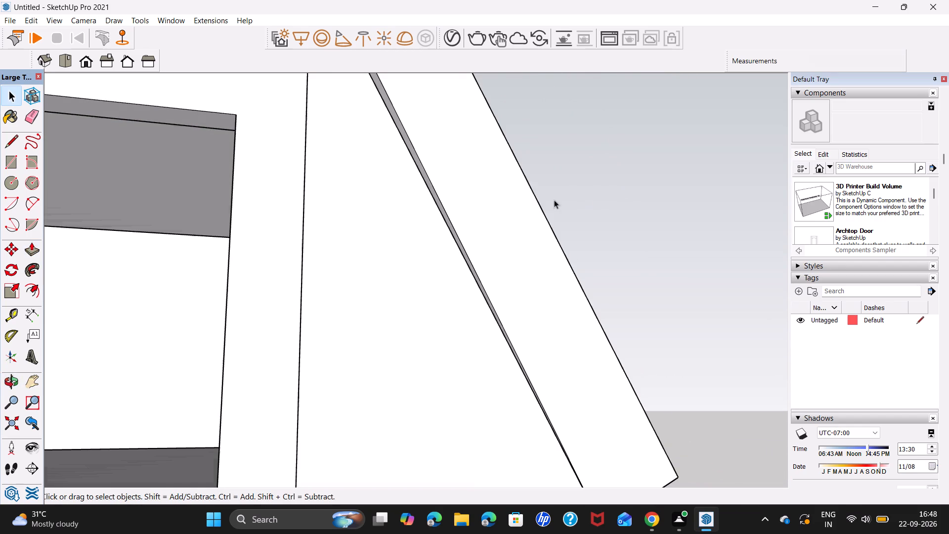
middle_drag(142, 310, 277, 313)
click(395, 302)
key(p)
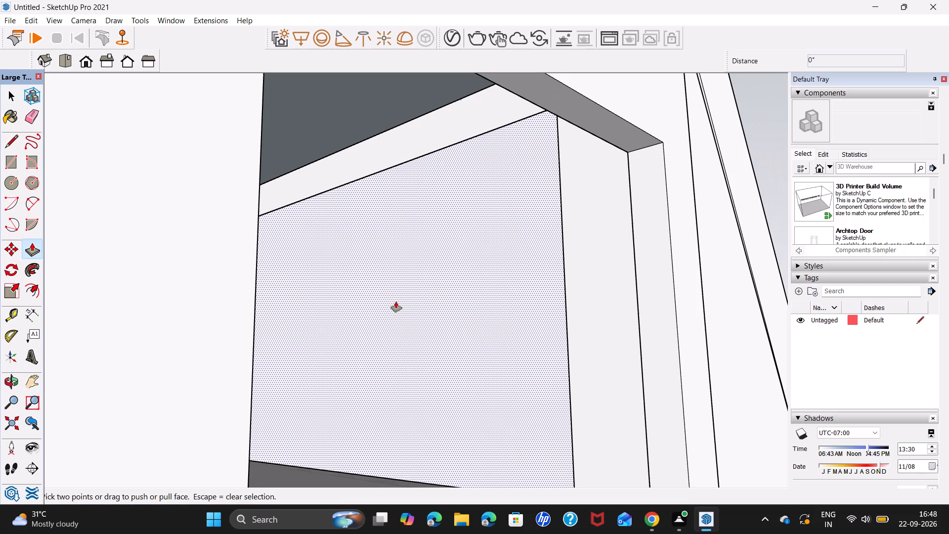
key(Delete)
Push/Pull the face at the back of the wall recess outward through the leaning slab.
scroll(459, 287, down, 2)
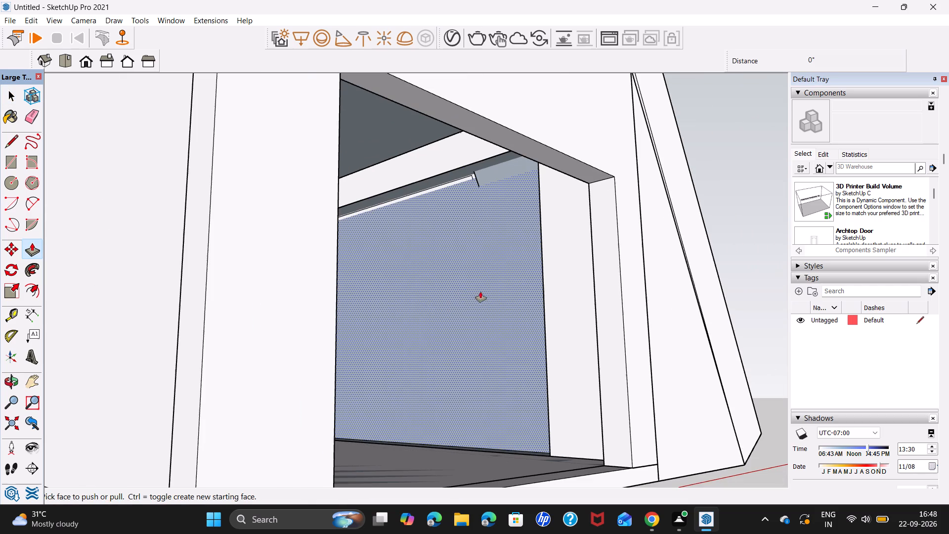
click(487, 291)
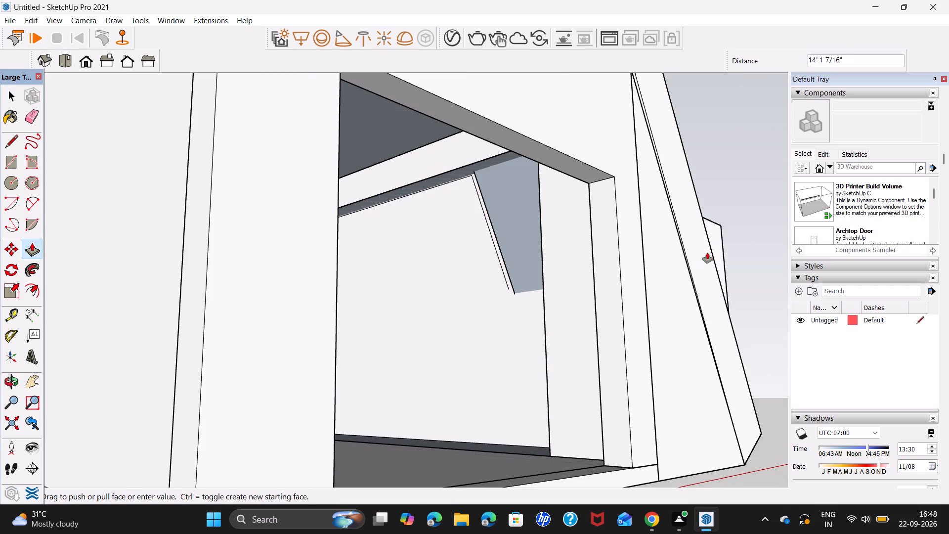
click(713, 251)
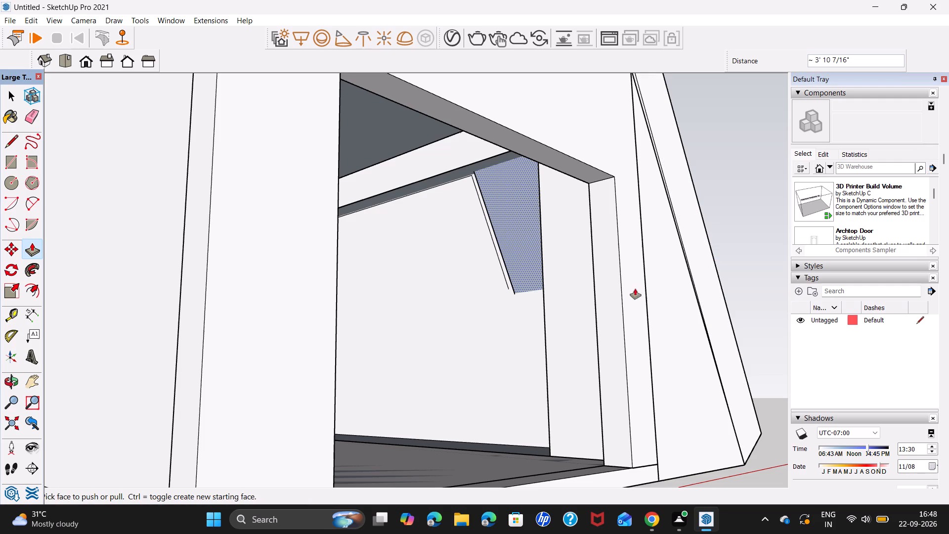
Delete one side's edges and the bottom edges of the rectangular box protruding through the leaning slab.
key(space)
middle_drag(635, 289, 80, 315)
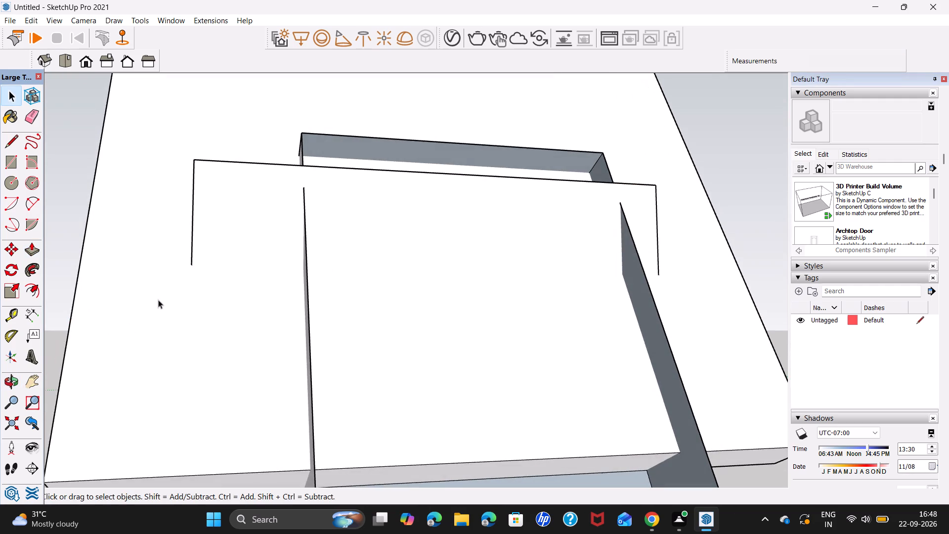
scroll(397, 245, down, 5)
middle_drag(410, 246, 373, 345)
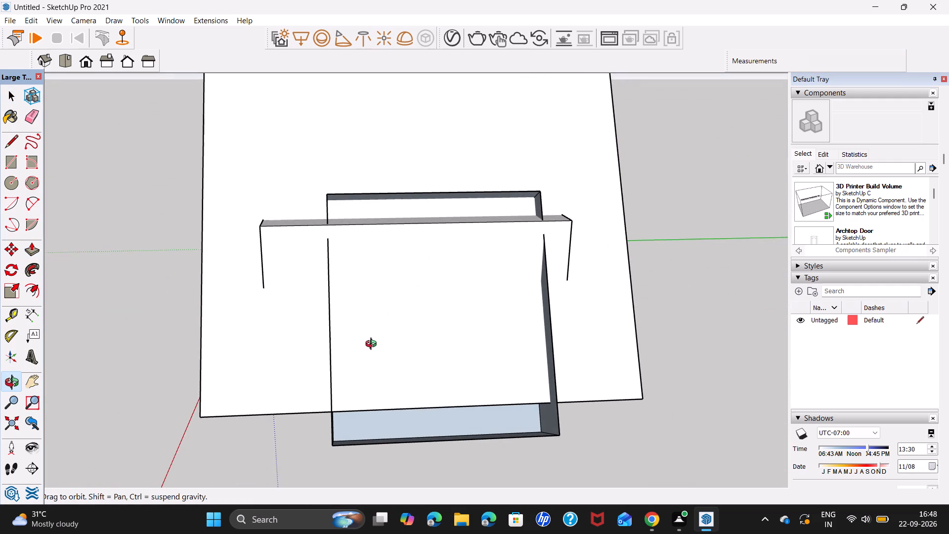
middle_drag(373, 345, 373, 356)
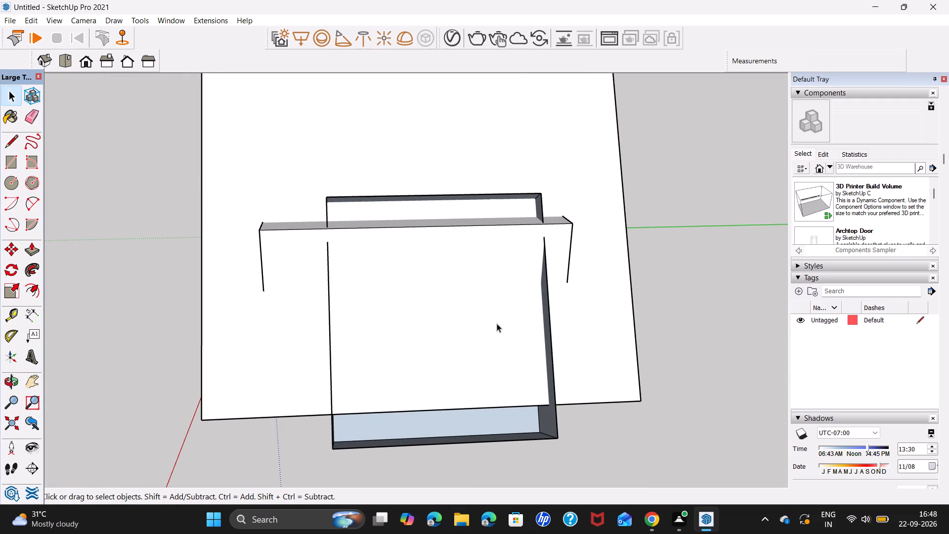
key(space)
click(332, 434)
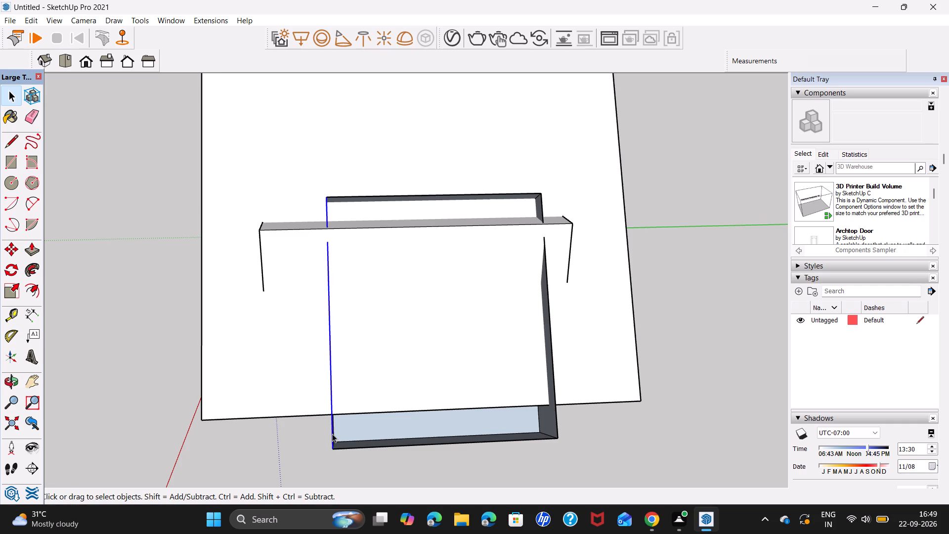
key(Delete)
click(342, 447)
key(Delete)
click(334, 435)
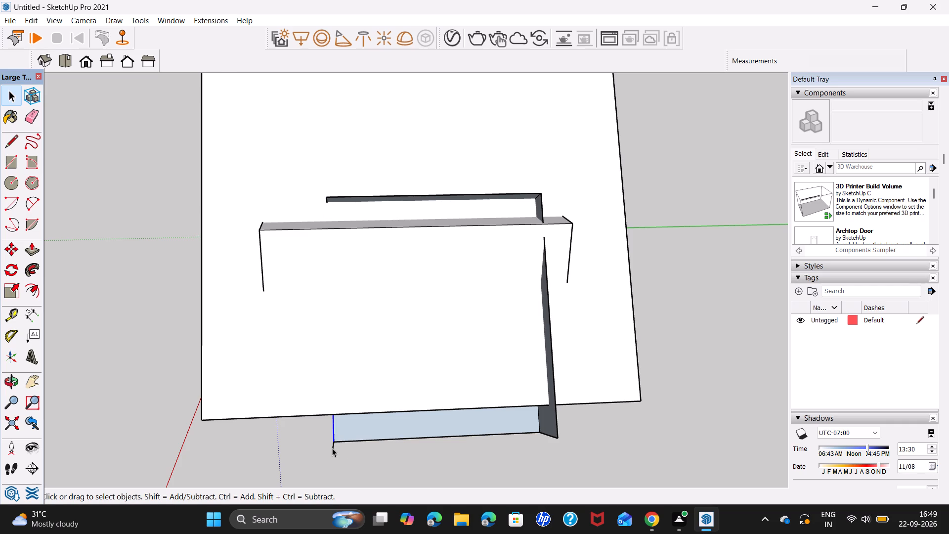
key(Delete)
click(334, 446)
key(Delete)
click(345, 439)
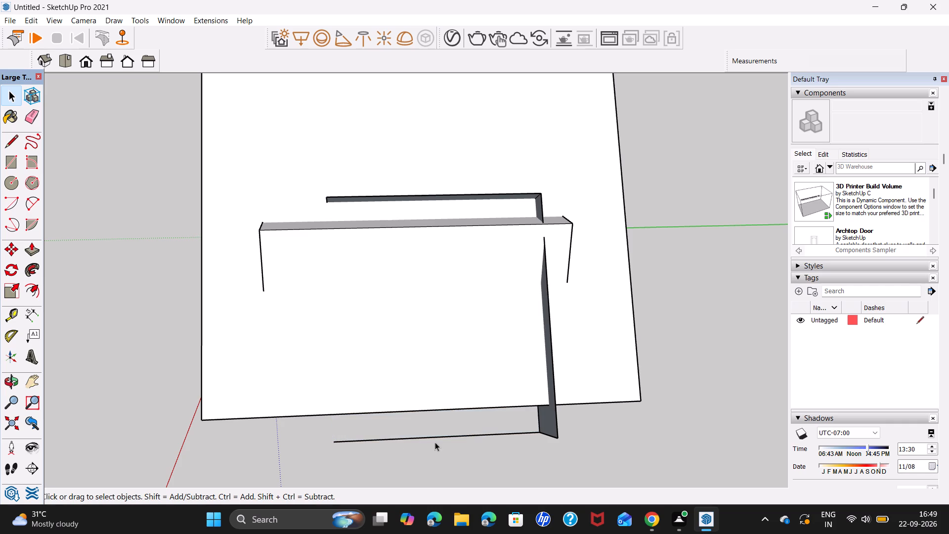
click(443, 435)
key(Delete)
Delete the remaining side face of the protruding box and its two leftover long edges.
click(548, 435)
key(Delete)
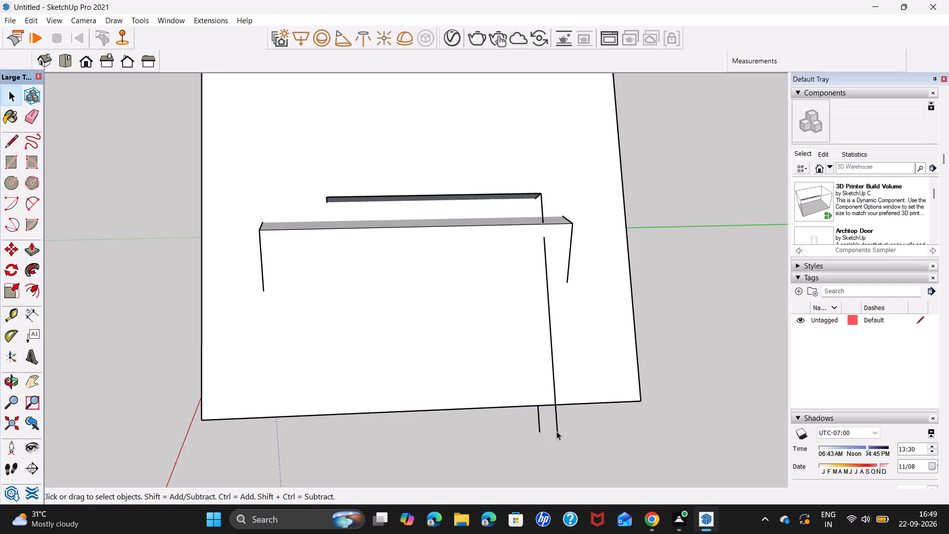
click(557, 431)
key(Delete)
click(539, 428)
key(Delete)
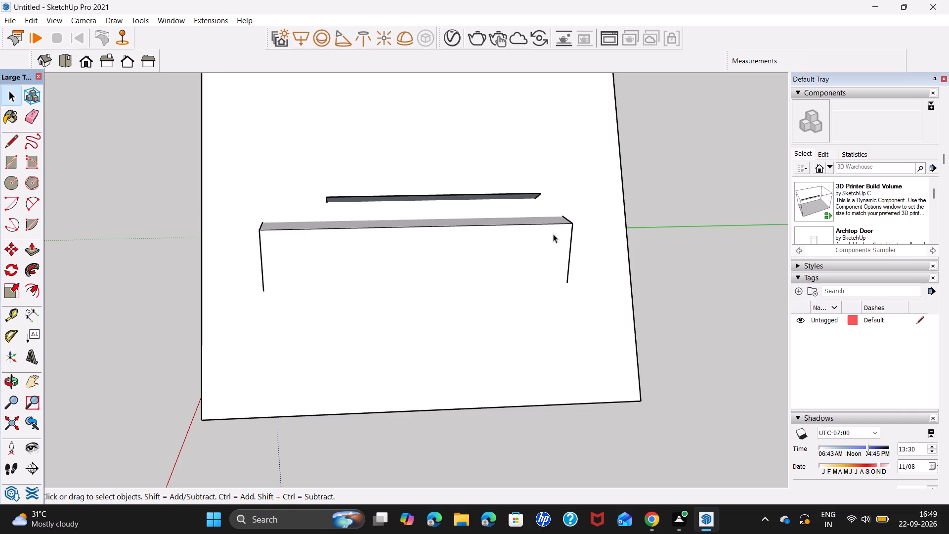
Delete the thin dark strip above the protruding ledge and the two short edges left at its ends.
click(535, 193)
key(Delete)
click(539, 195)
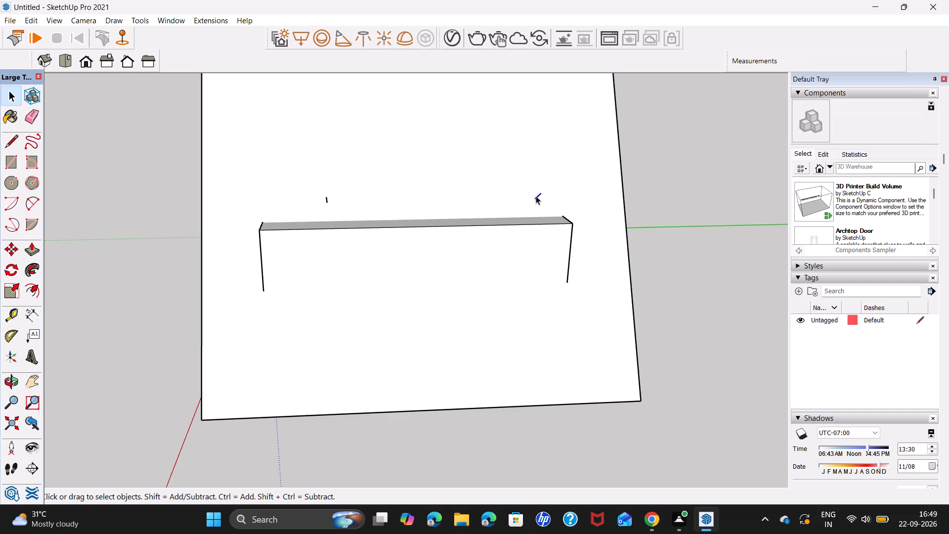
key(Delete)
click(326, 199)
key(Delete)
Draw a vertical rectangle from the protruding ledge's front corner down past the leaning slab's bottom edge.
key(r)
click(262, 231)
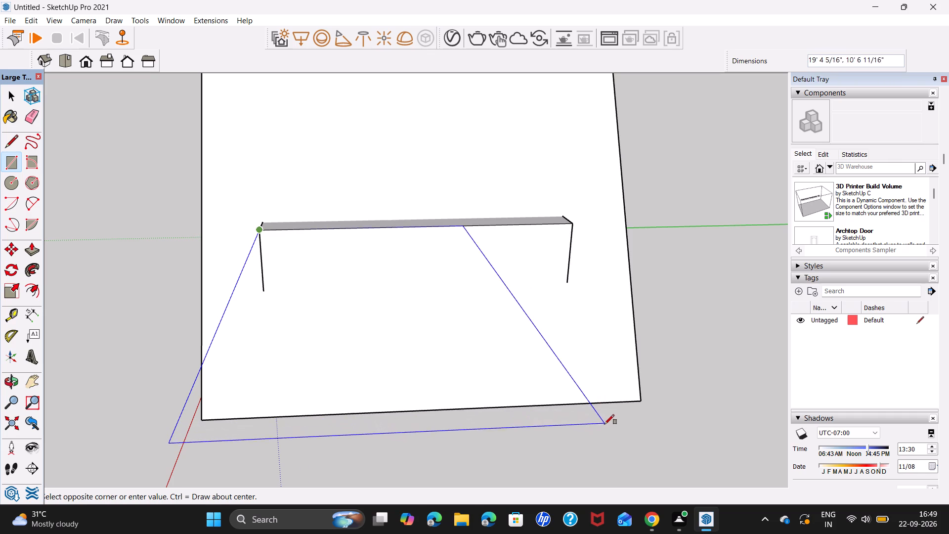
click(572, 225)
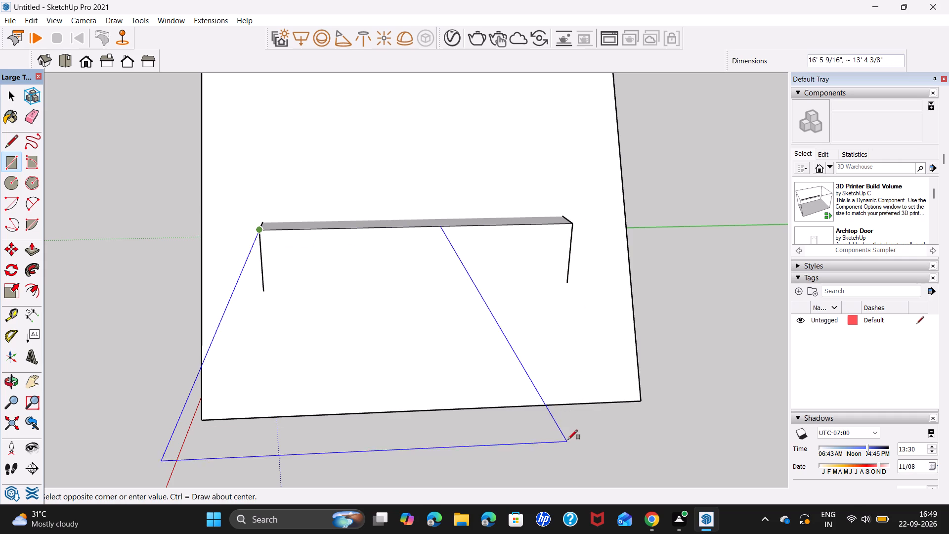
scroll(561, 423, up, 8)
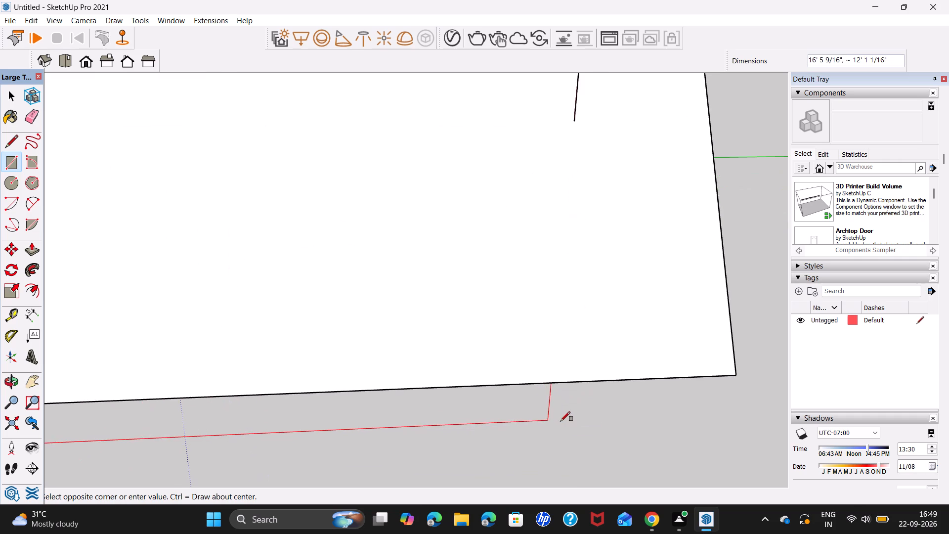
scroll(560, 421, up, 5)
click(552, 387)
scroll(522, 359, down, 20)
scroll(522, 359, down, 1)
key(space)
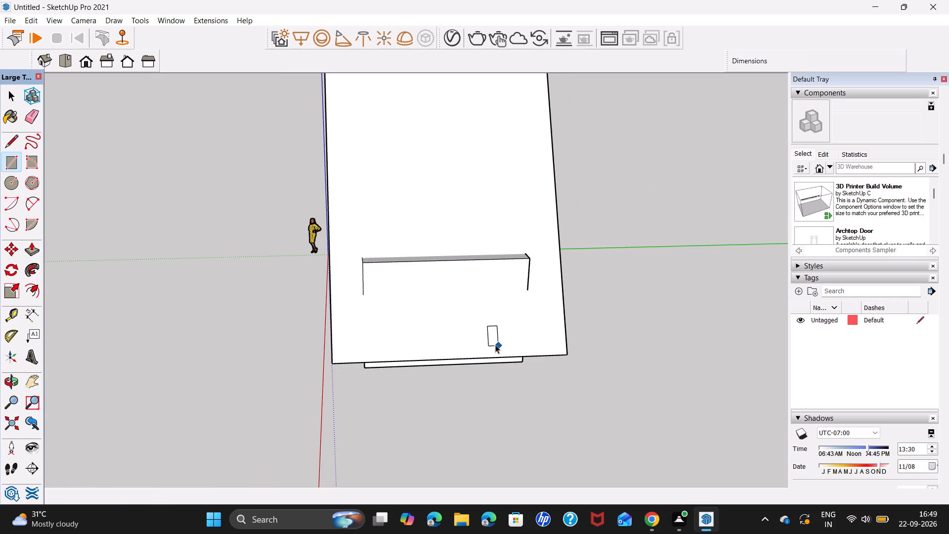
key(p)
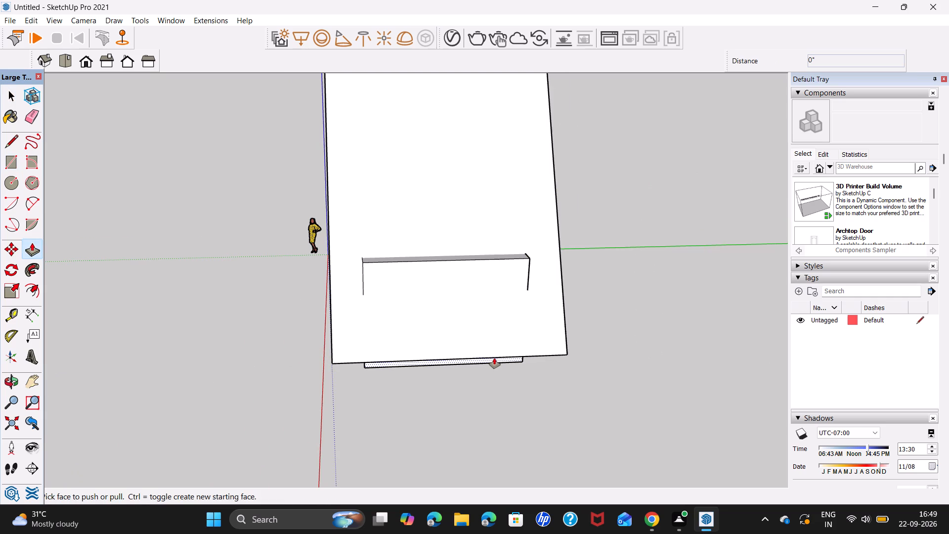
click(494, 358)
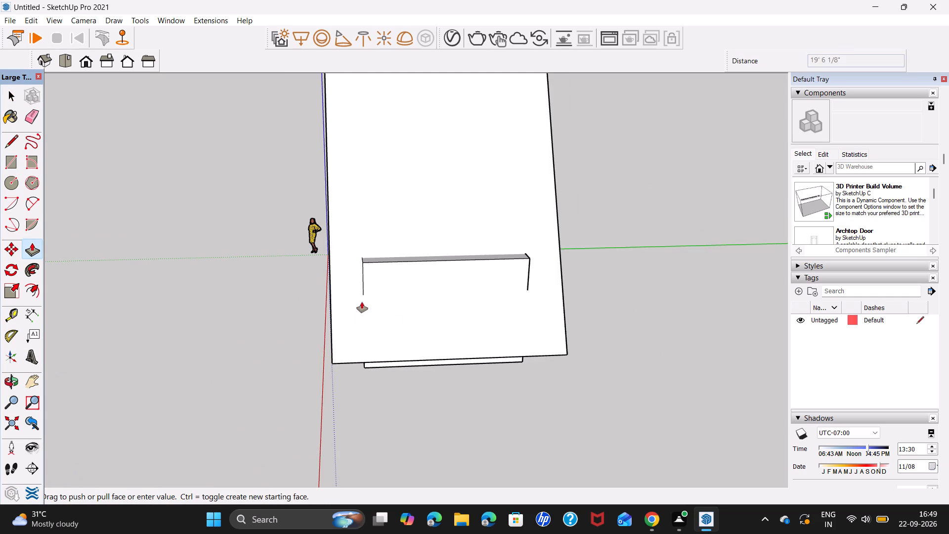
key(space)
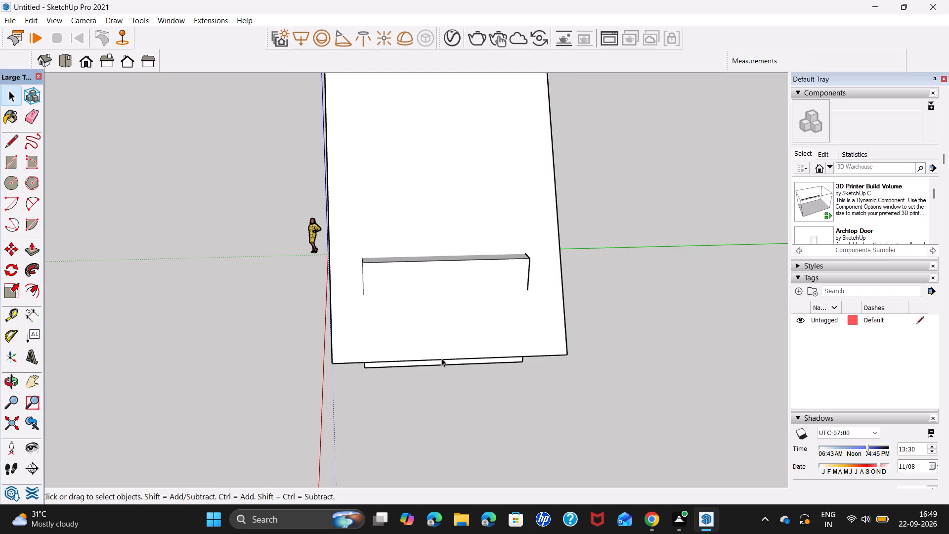
Draw lines from both lower corners of the rectangle below the slab up to the ledge's side edges.
key(l)
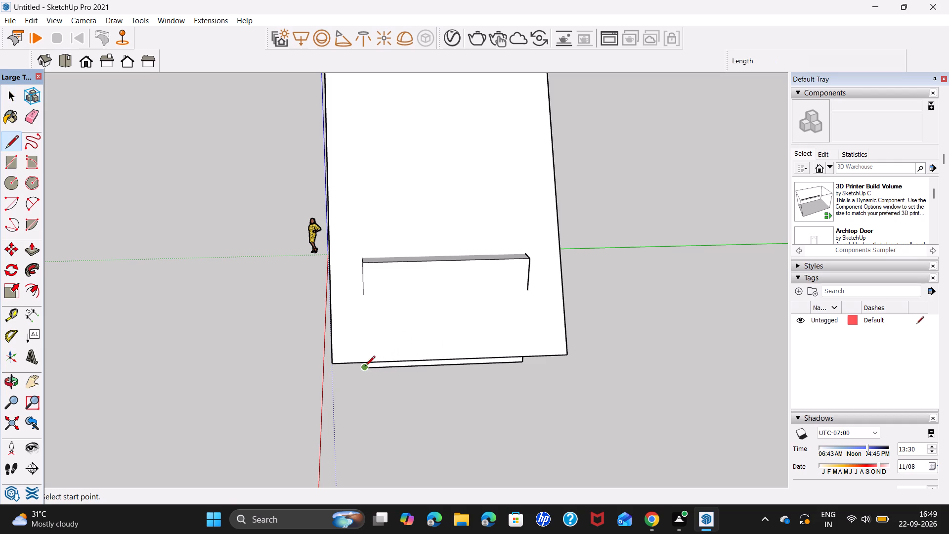
click(365, 367)
click(364, 262)
click(525, 362)
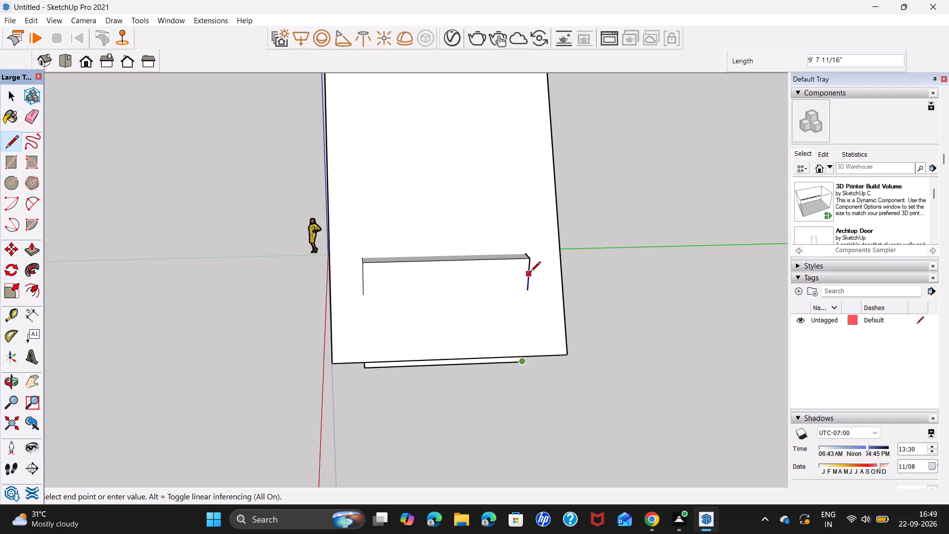
click(529, 262)
Extend the opening's two side edges down to the slab's bottom edge, with a diagonal line joining their ends.
click(526, 289)
scroll(523, 358, up, 7)
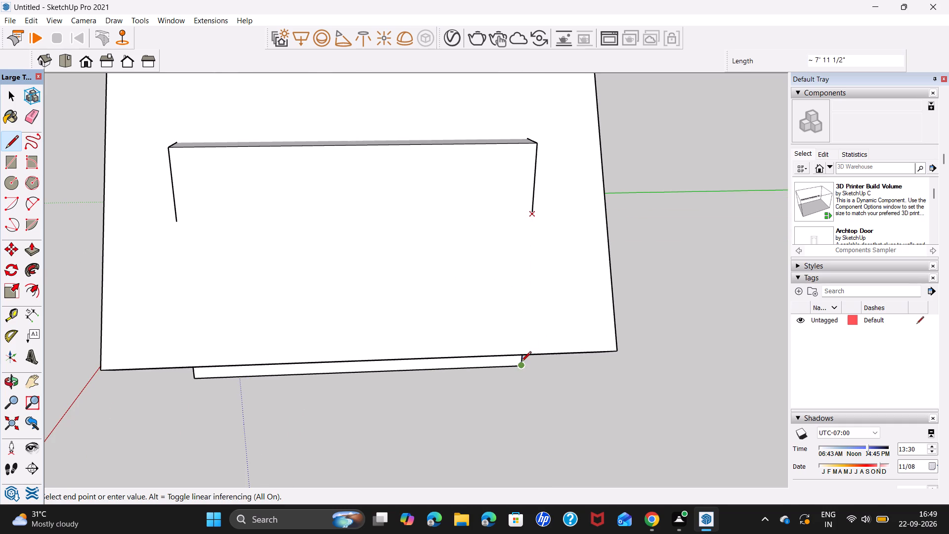
click(523, 355)
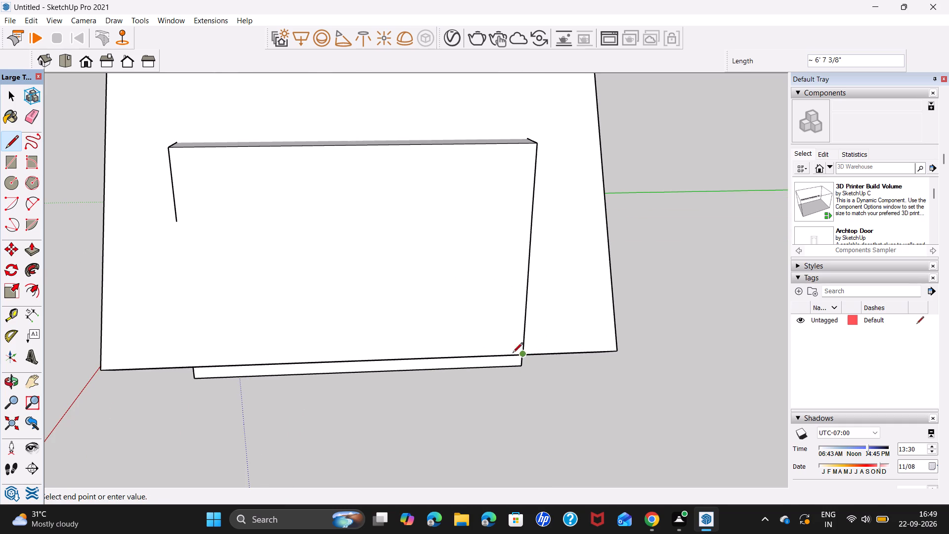
click(175, 222)
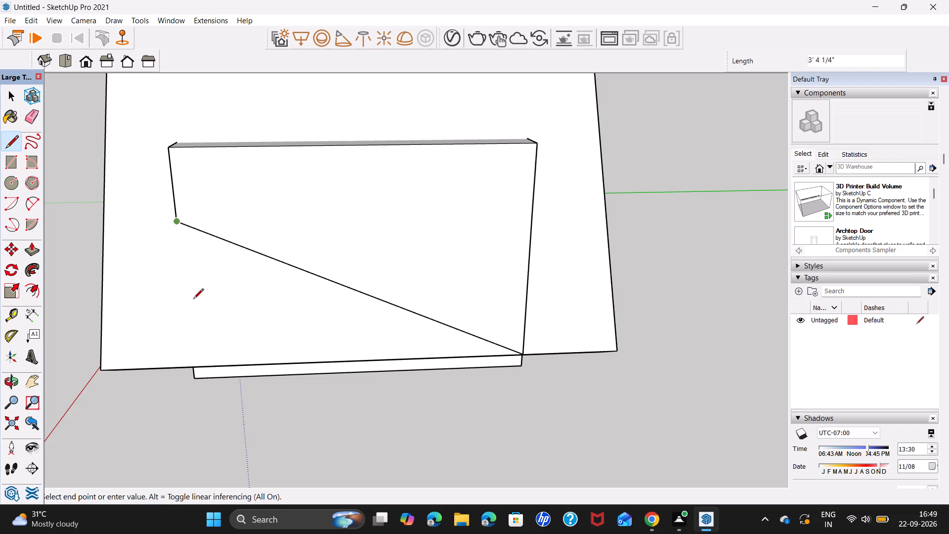
click(177, 224)
click(194, 367)
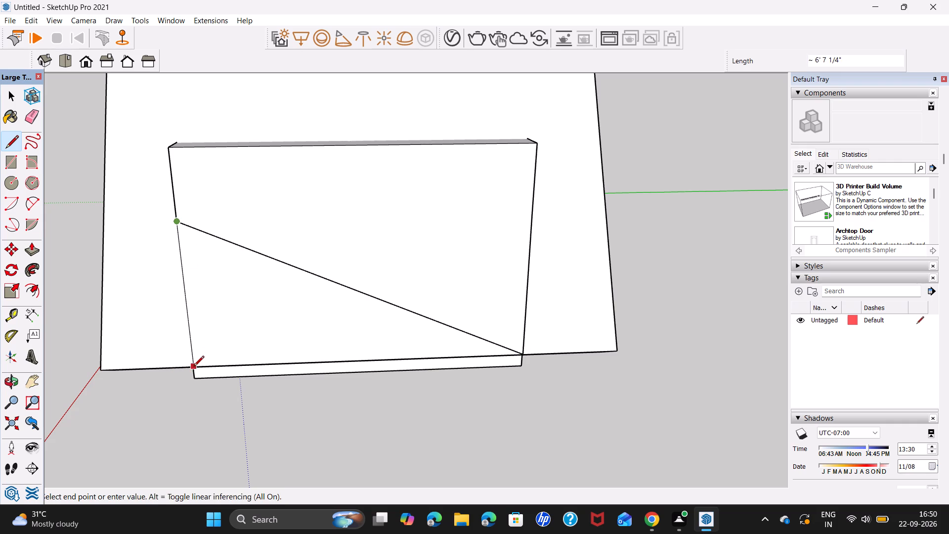
key(space)
Delete the triangular face, the slab's front face, the diagonal line and the rectangular face filling the opening.
click(393, 345)
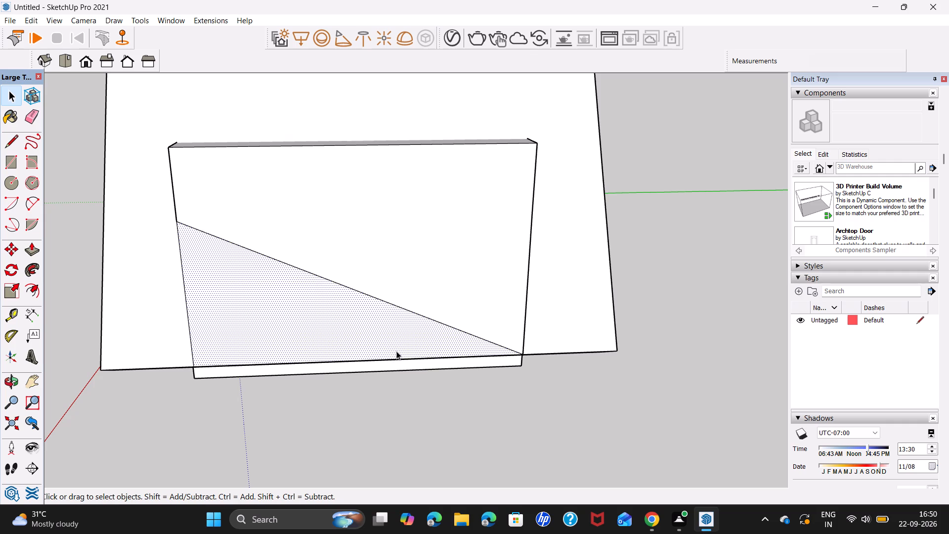
key(Delete)
click(466, 261)
key(Delete)
click(416, 315)
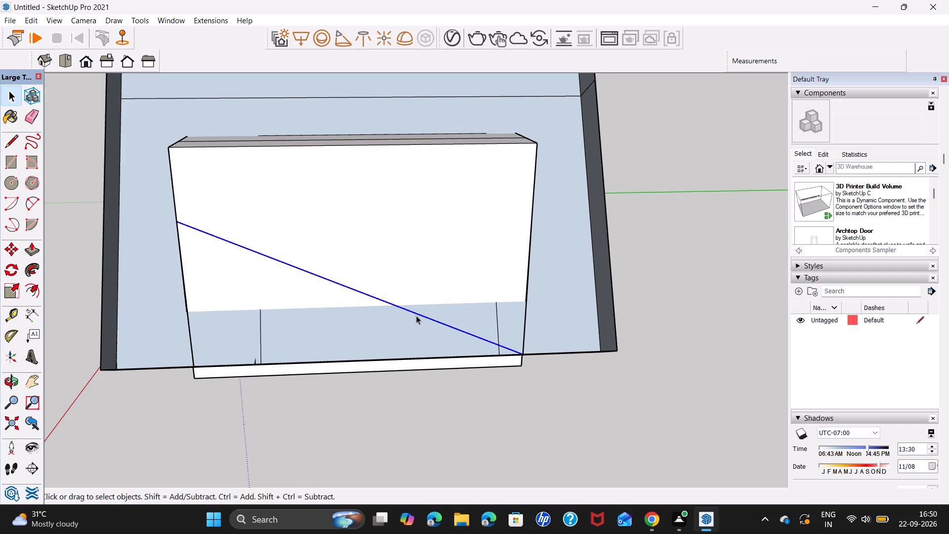
key(Delete)
click(433, 272)
key(Delete)
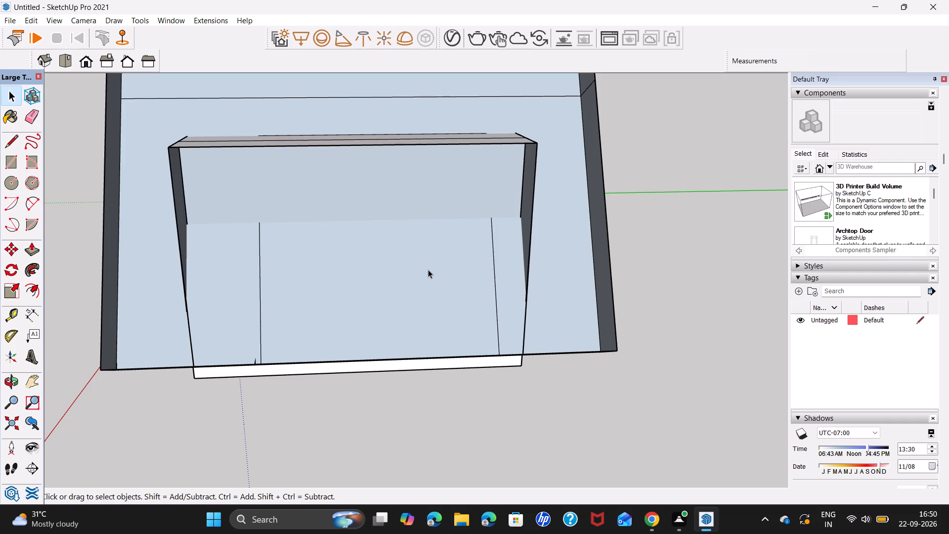
Delete the wall group behind the opening and the slab's back faces around it.
click(442, 205)
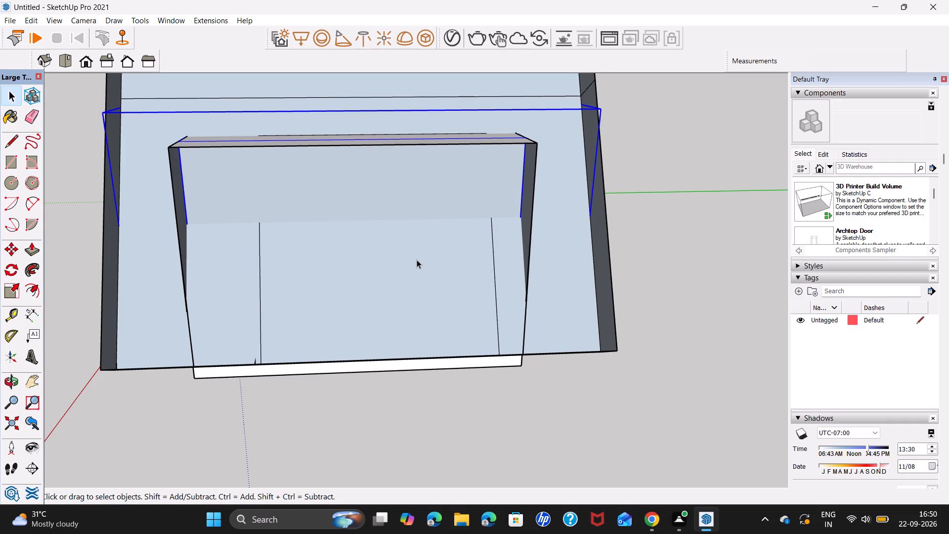
key(Delete)
click(408, 242)
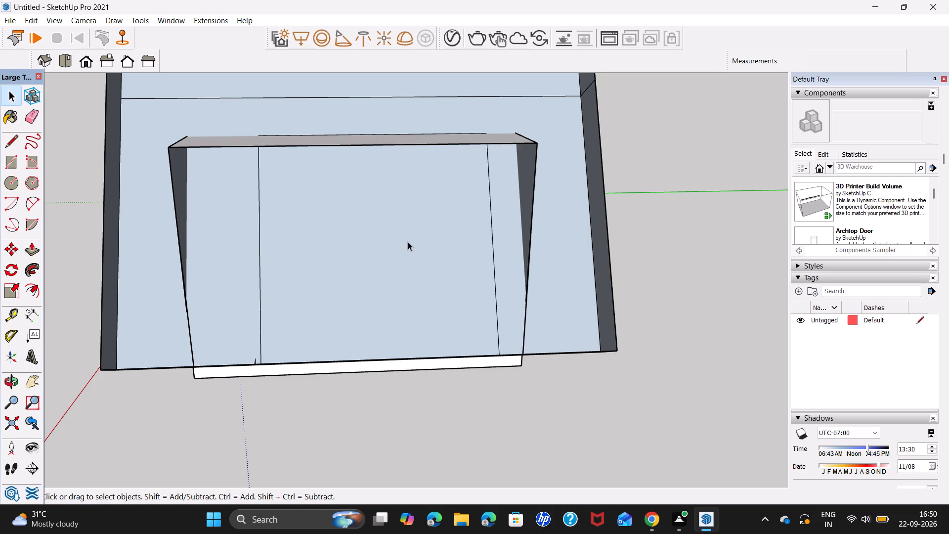
key(Delete)
click(225, 279)
key(Delete)
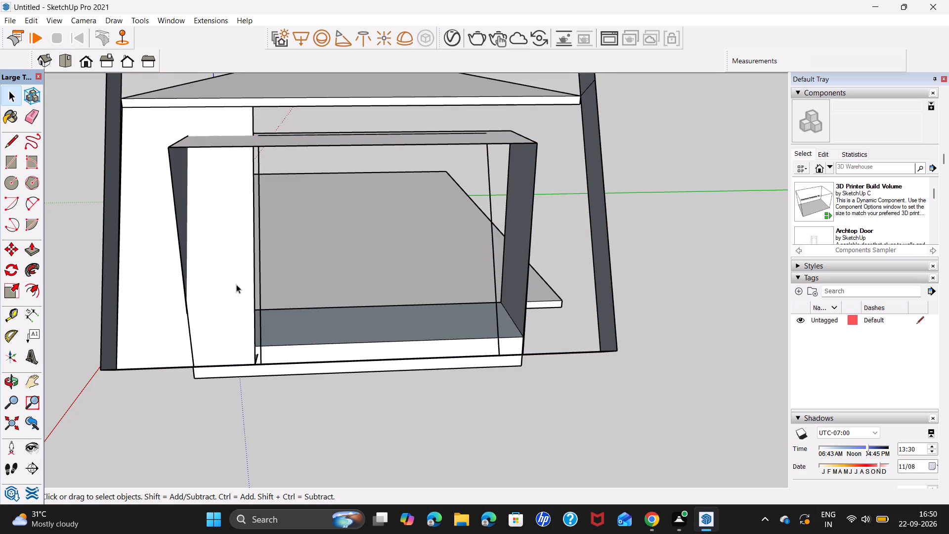
Delete the loose slanted edge crossing the opening on the side away from the remaining wall panel.
click(231, 282)
triple_click(236, 283)
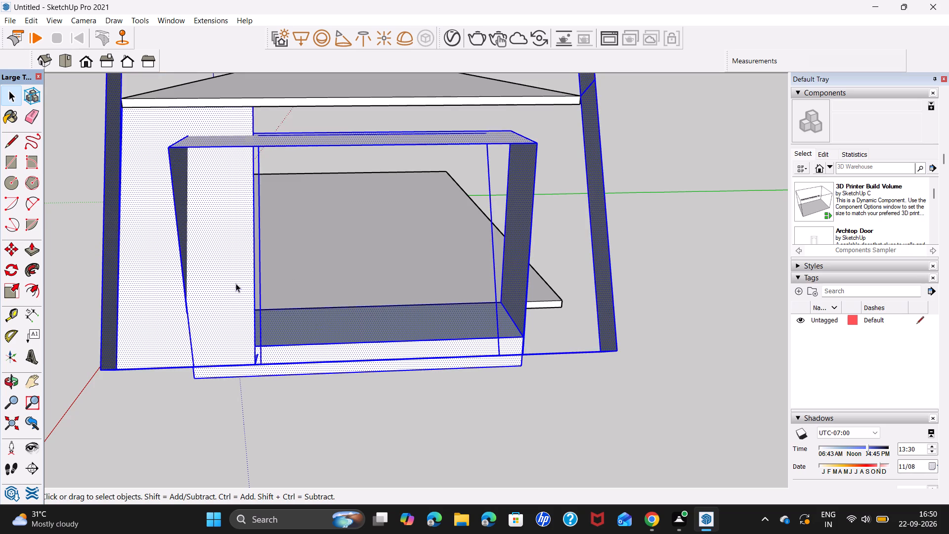
click(236, 282)
click(235, 277)
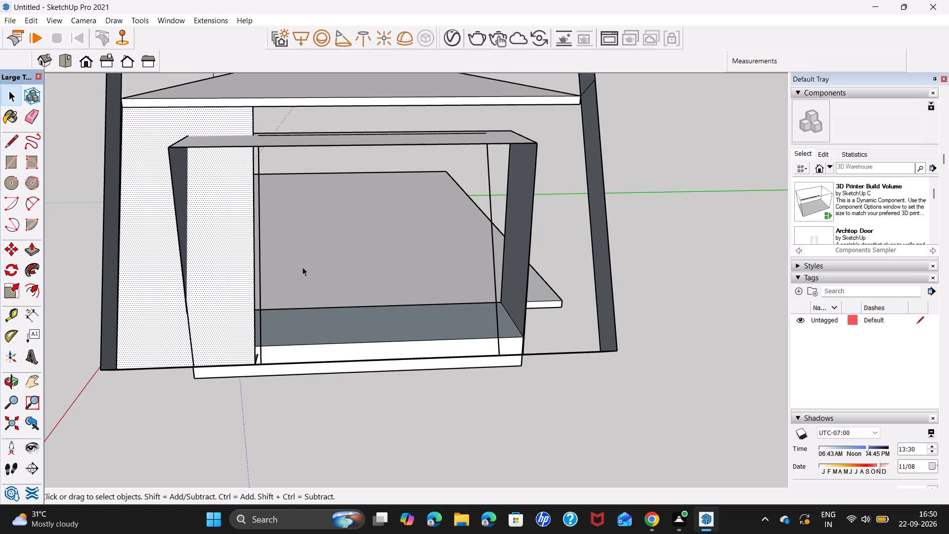
click(493, 236)
key(Delete)
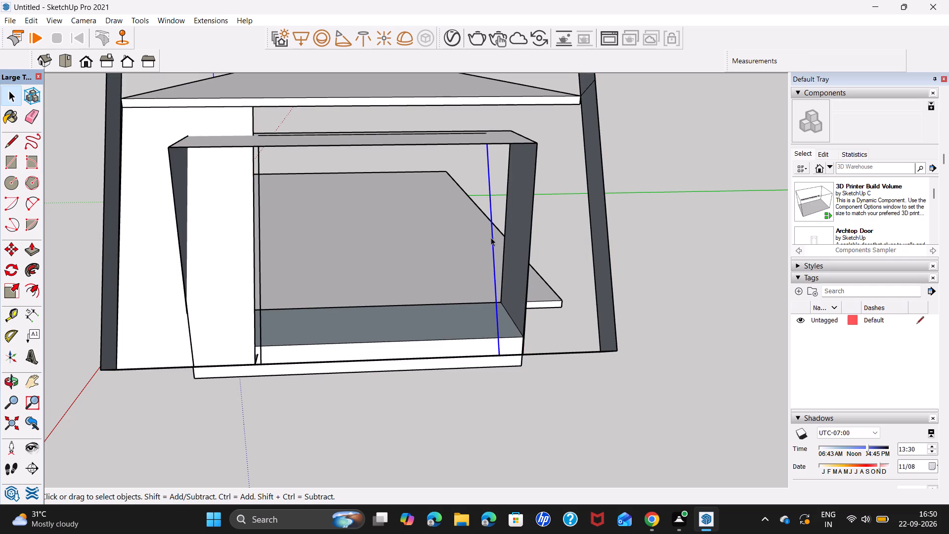
Delete the loose slanted edge running alongside the remaining wall panel inside the opening.
middle_drag(292, 295, 642, 261)
scroll(348, 324, down, 3)
middle_drag(309, 332, 308, 332)
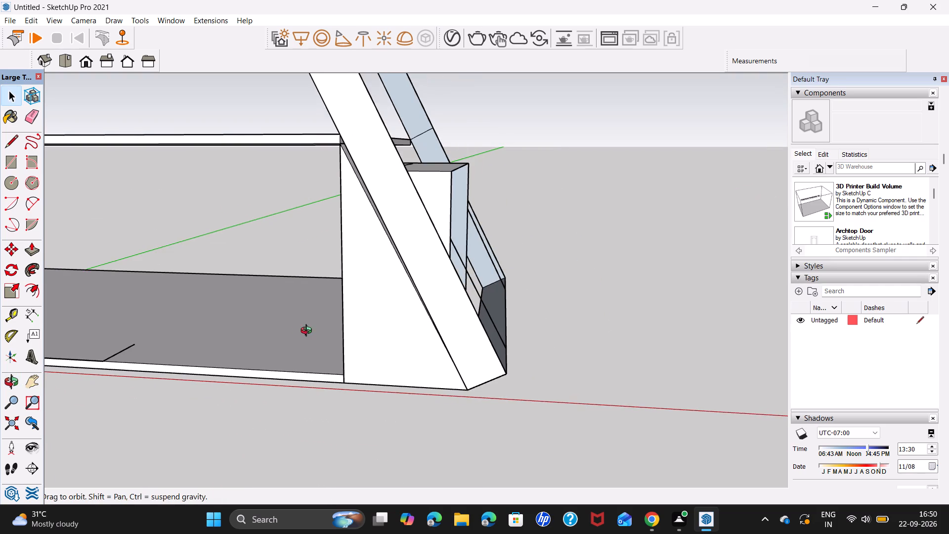
middle_drag(308, 332, 612, 301)
click(473, 227)
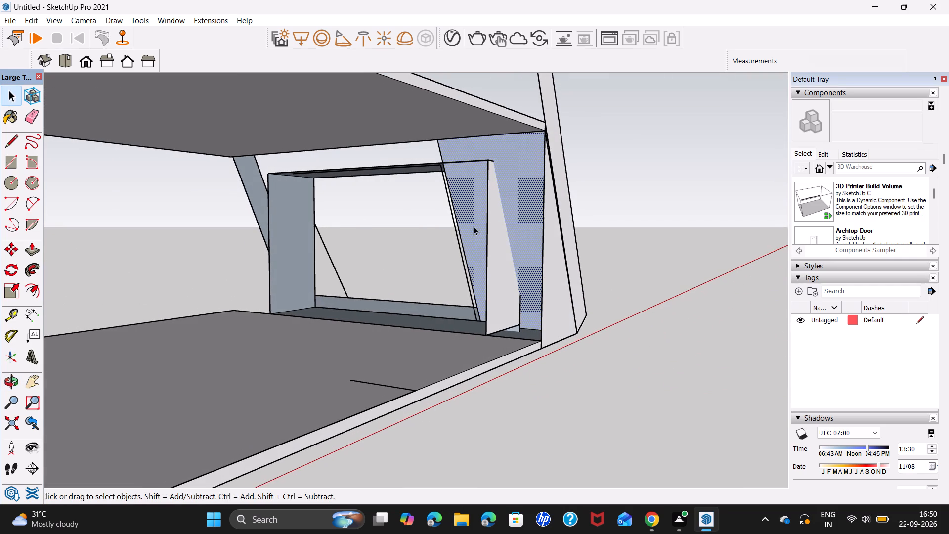
triple_click(474, 226)
double_click(474, 226)
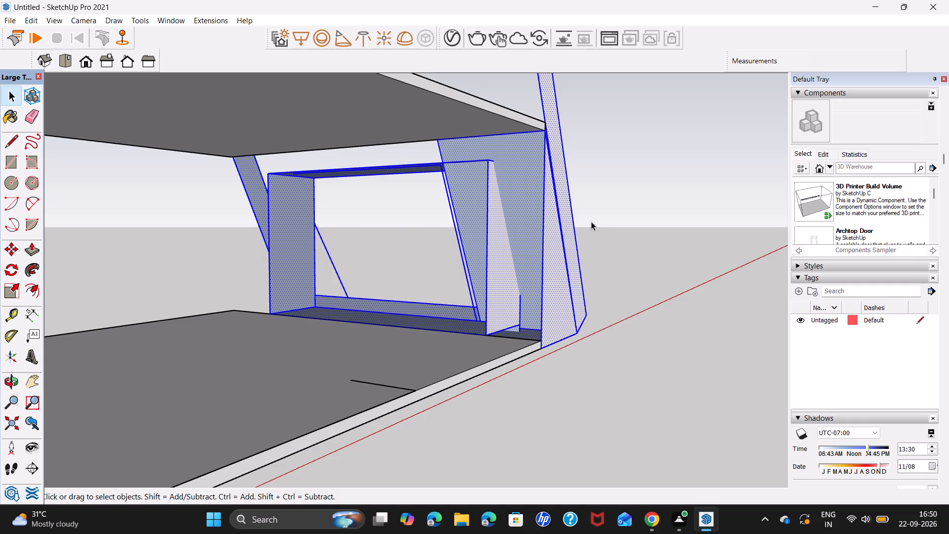
double_click(467, 248)
click(472, 248)
click(473, 248)
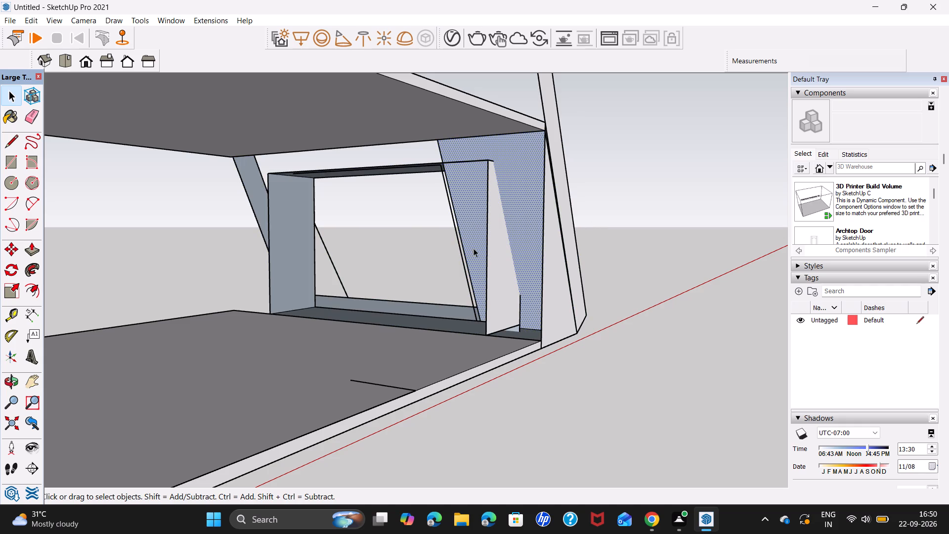
click(475, 248)
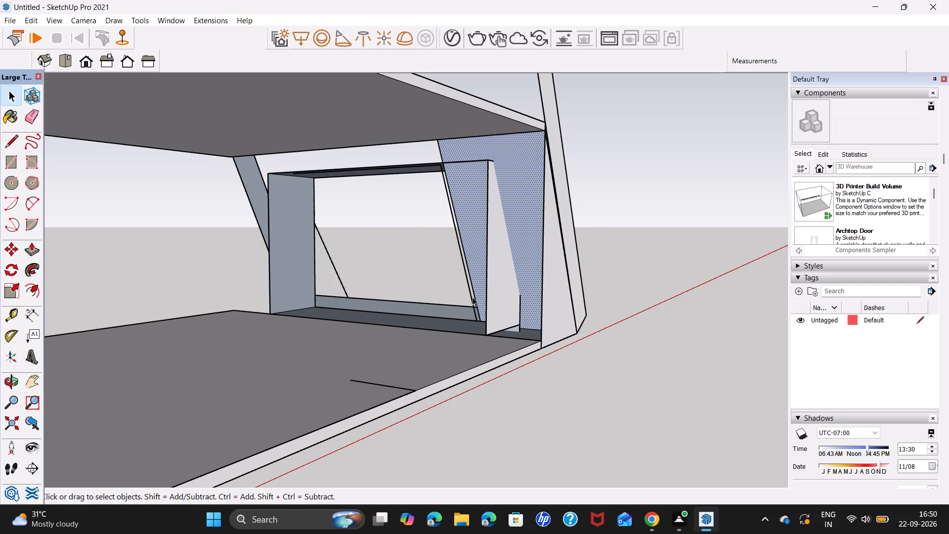
click(469, 296)
key(Delete)
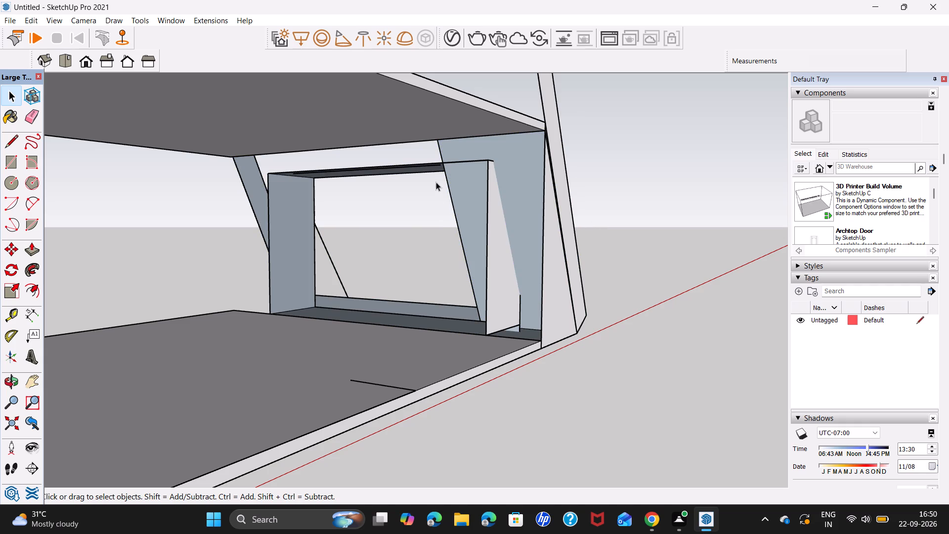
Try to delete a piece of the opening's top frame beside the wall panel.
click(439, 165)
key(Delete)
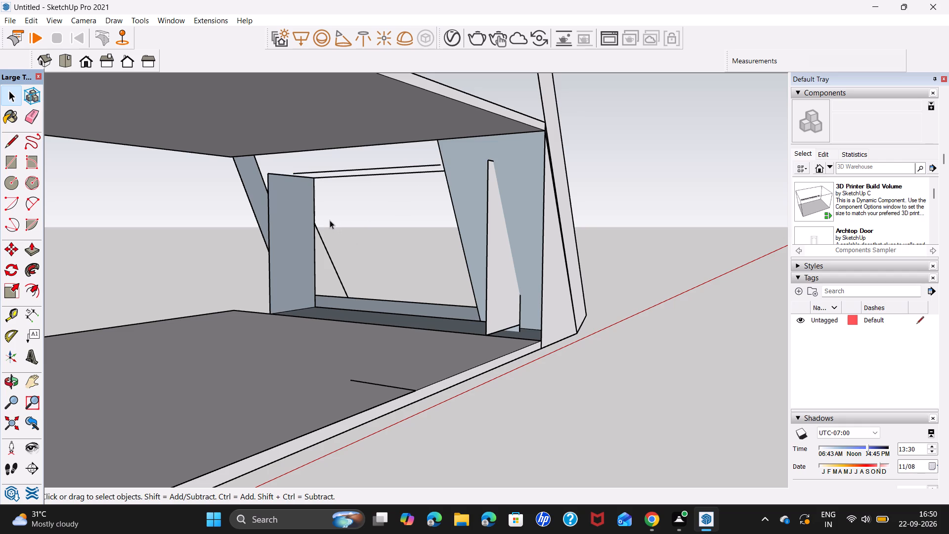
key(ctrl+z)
Delete the loose top edge, the slanted edge and the low strip left inside the framed opening.
click(381, 170)
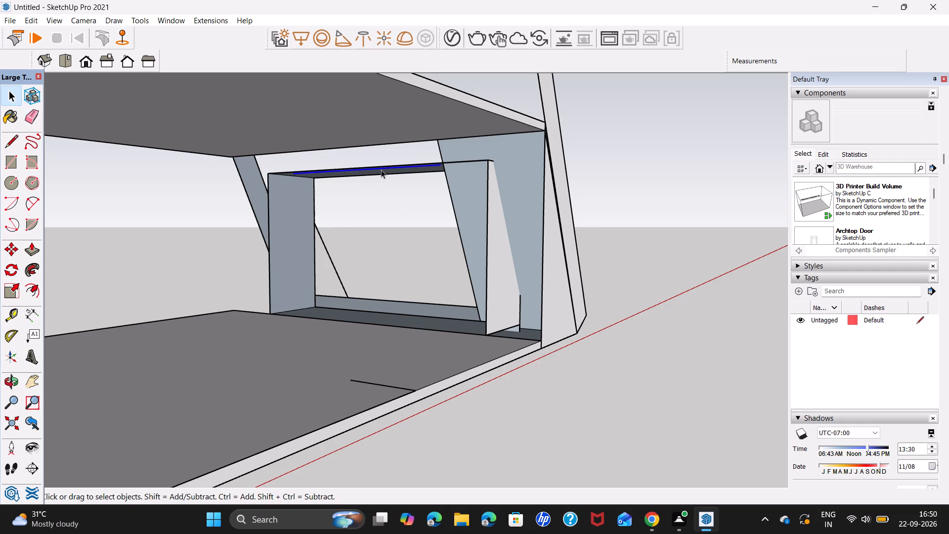
key(Delete)
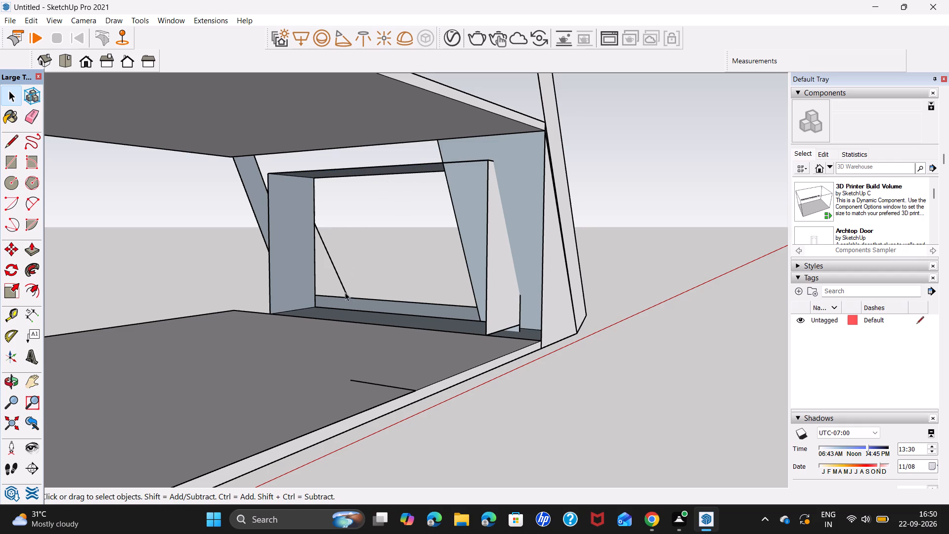
click(345, 292)
key(Delete)
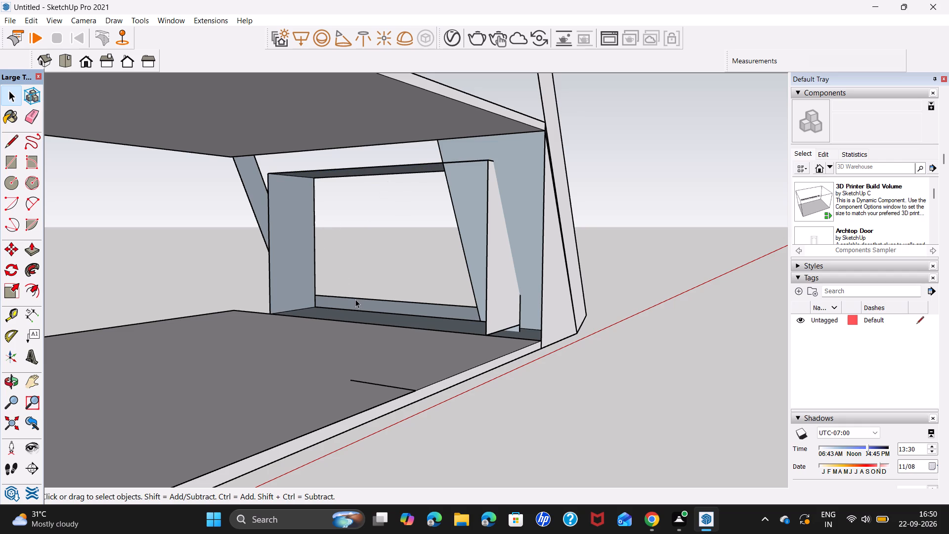
click(360, 298)
key(Delete)
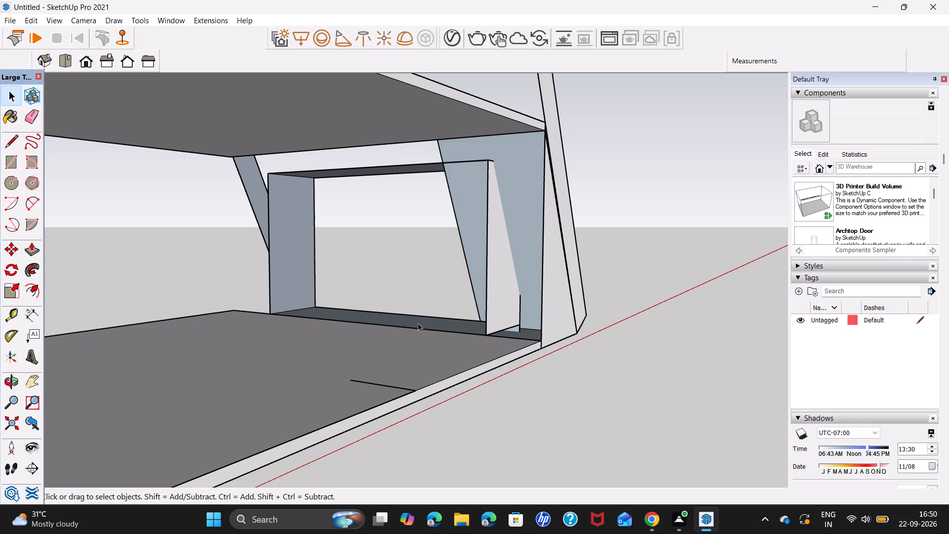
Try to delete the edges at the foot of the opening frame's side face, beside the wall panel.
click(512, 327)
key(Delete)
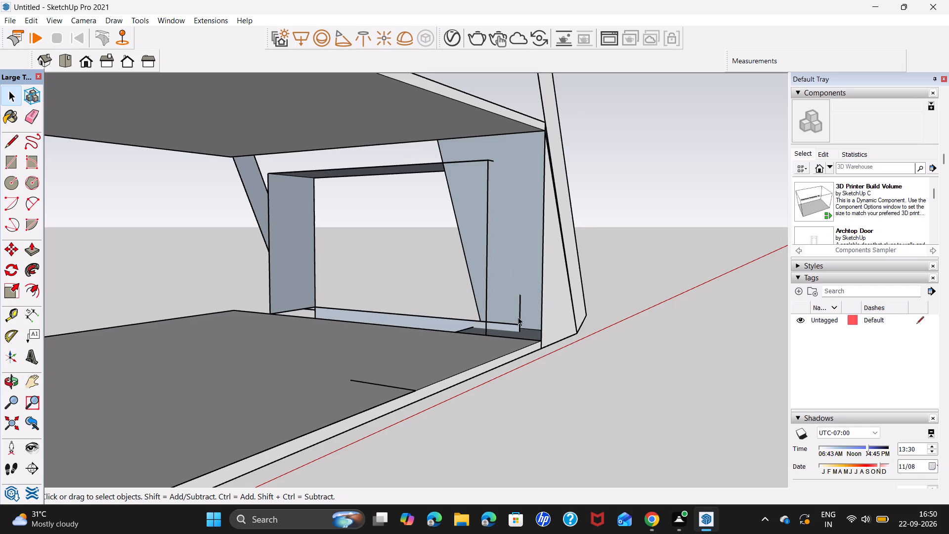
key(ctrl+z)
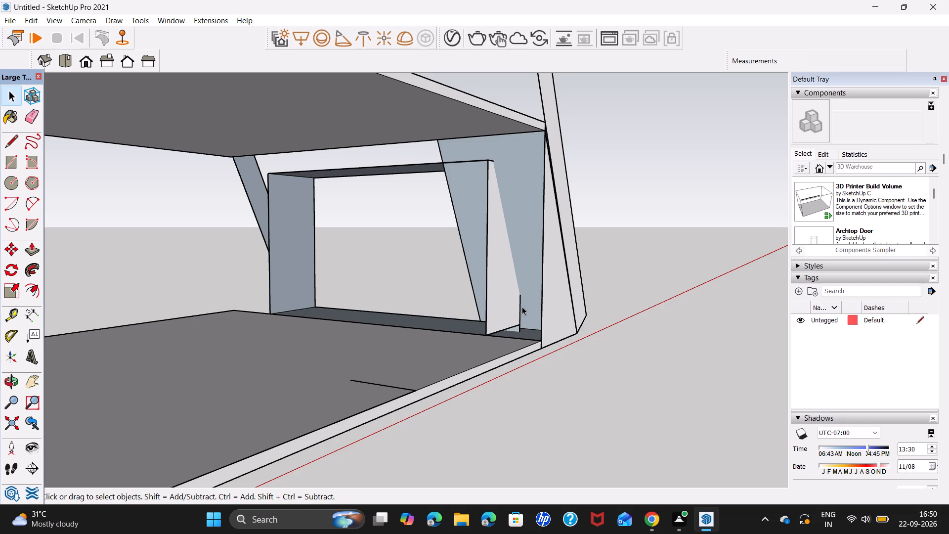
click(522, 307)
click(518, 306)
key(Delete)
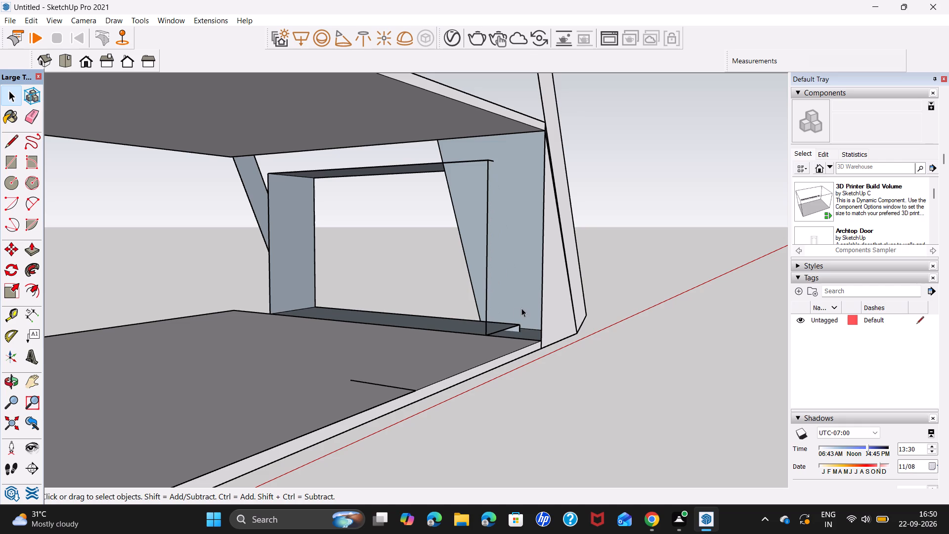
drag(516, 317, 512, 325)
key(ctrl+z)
Delete the remaining wall panel face inside the framed opening.
middle_drag(499, 357, 481, 360)
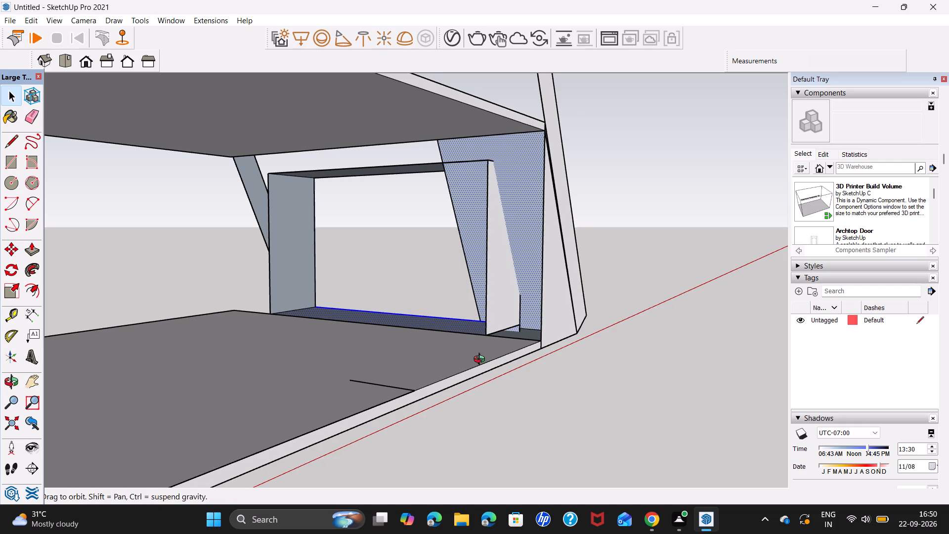
middle_drag(481, 360, 420, 391)
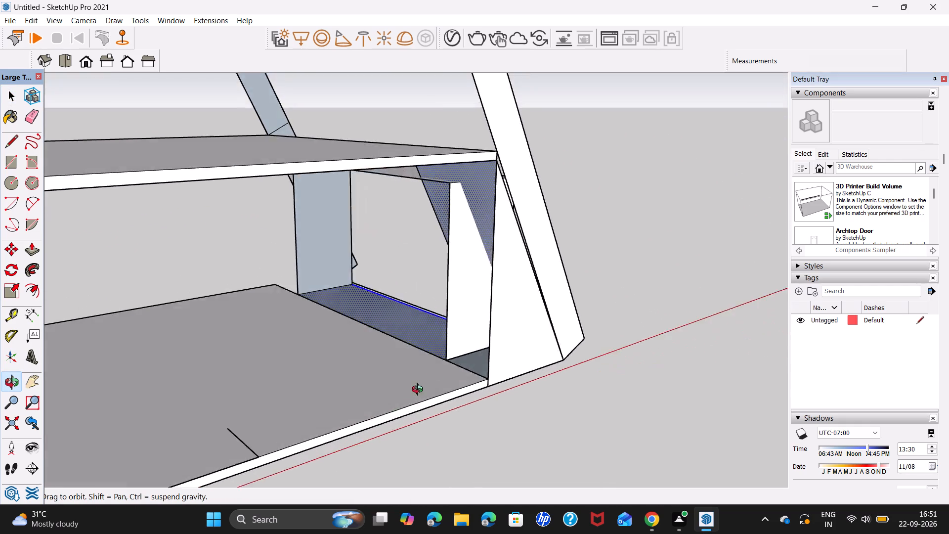
middle_drag(420, 391, 584, 335)
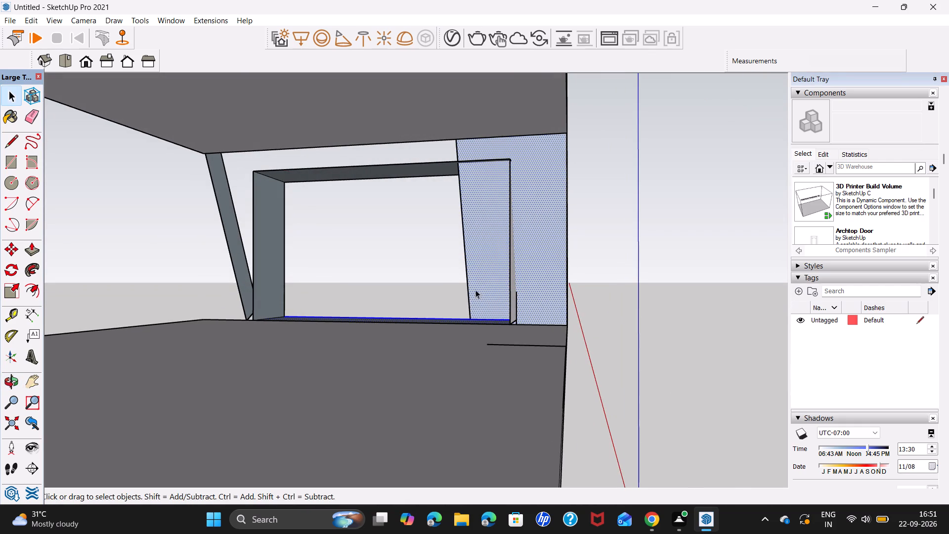
click(468, 287)
key(Delete)
Delete the triangular side face between the base building and the leaning slab, along with the thin sliver beside it.
scroll(503, 304, down, 4)
middle_drag(529, 302, 180, 389)
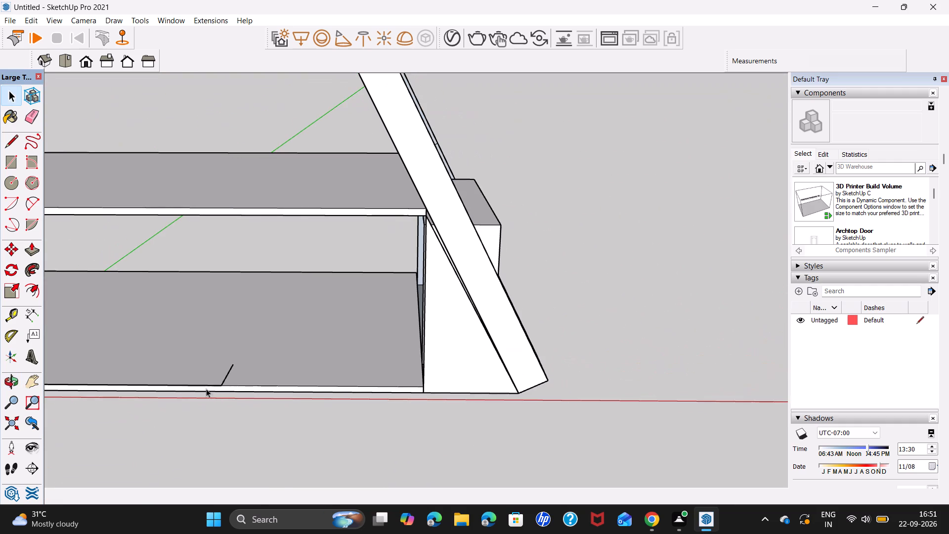
click(462, 356)
key(Delete)
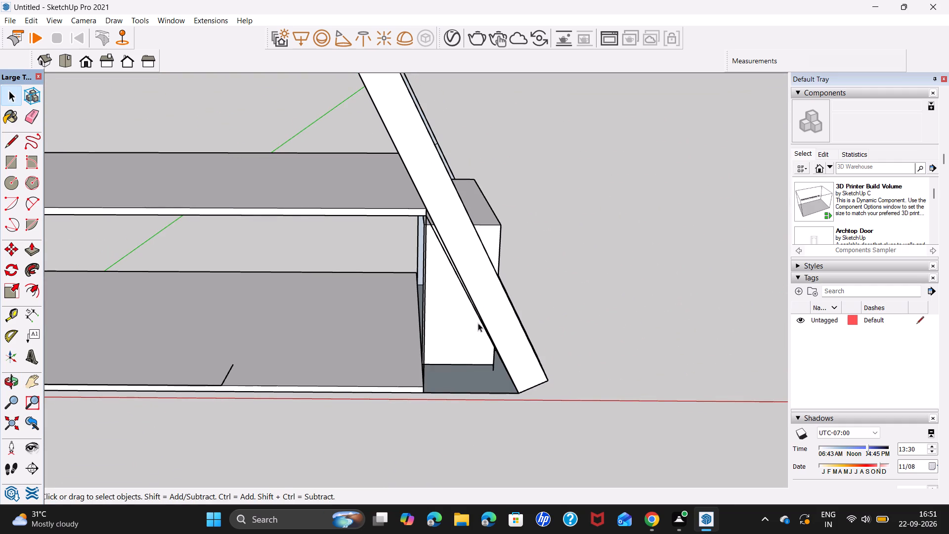
click(463, 288)
key(Delete)
Delete the short vertical edge sticking out below the bottom corner of the opening frame's side face.
scroll(437, 249, up, 6)
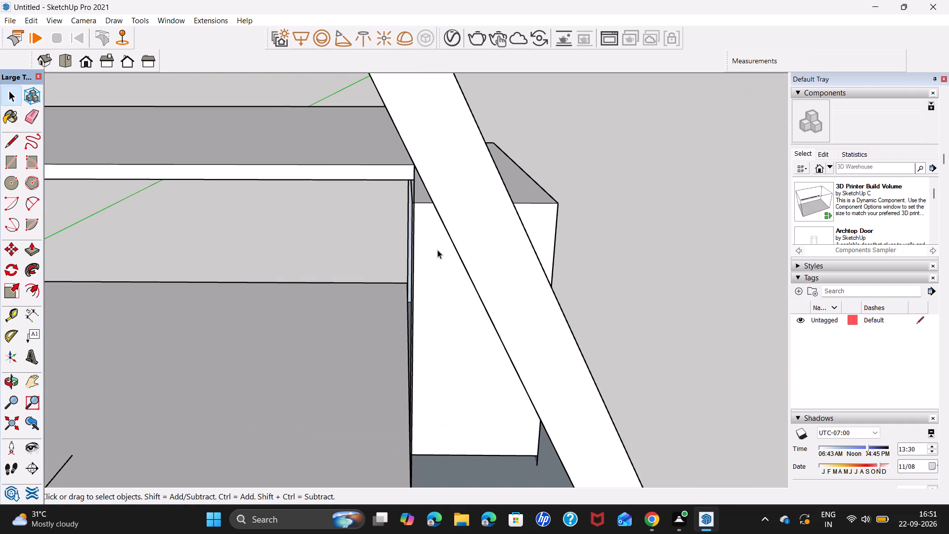
middle_drag(401, 302, 546, 280)
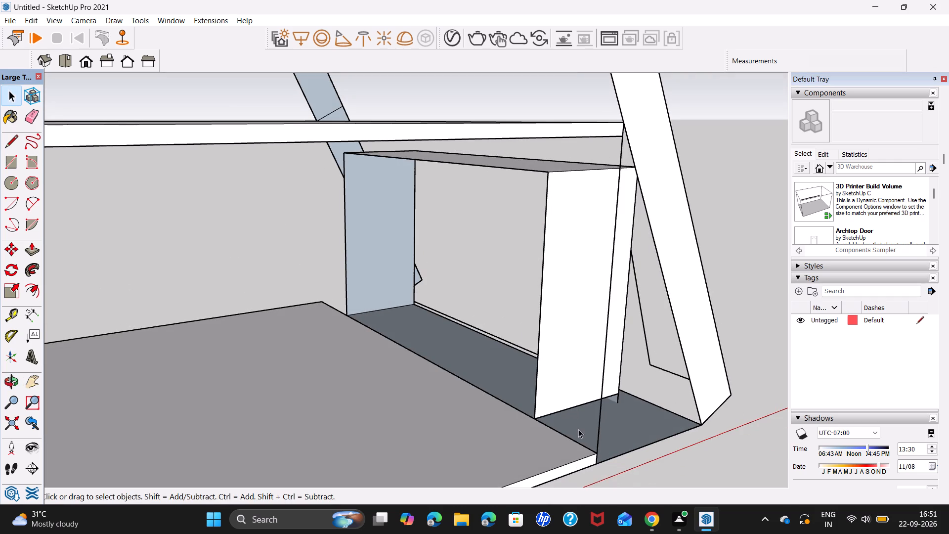
middle_drag(534, 434, 400, 400)
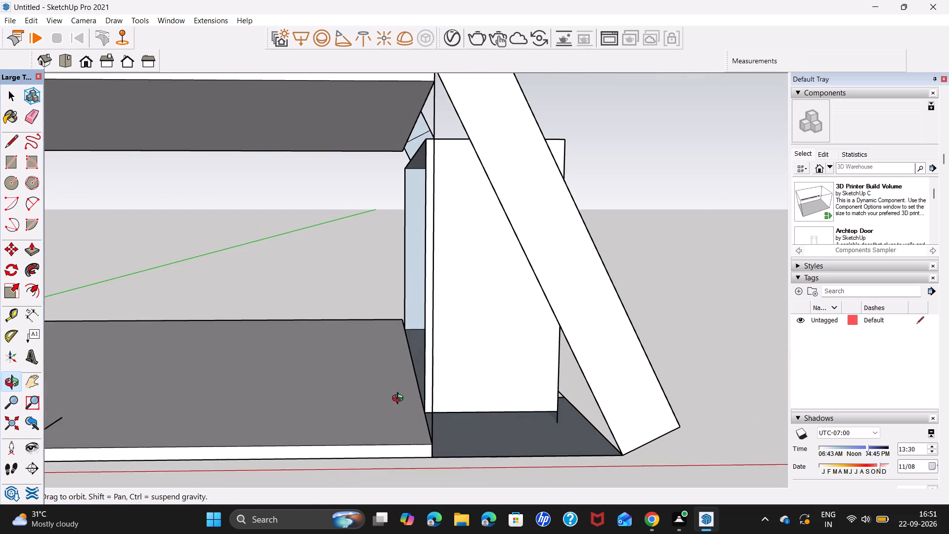
middle_drag(400, 400, 397, 405)
click(556, 423)
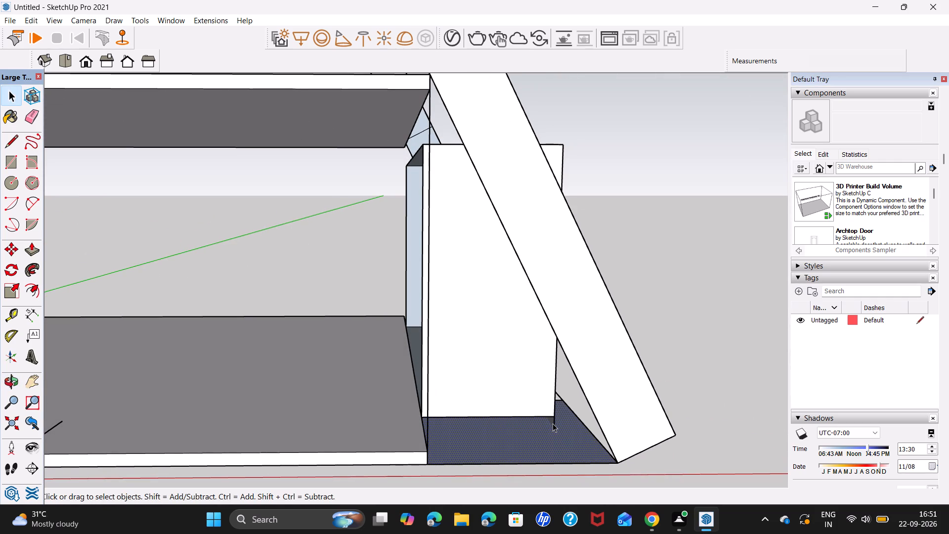
click(553, 423)
key(Delete)
Delete the loose slanted edge, the stray ground-level lines and the short vertical stub around the opening frame's outer side.
middle_drag(600, 401, 260, 433)
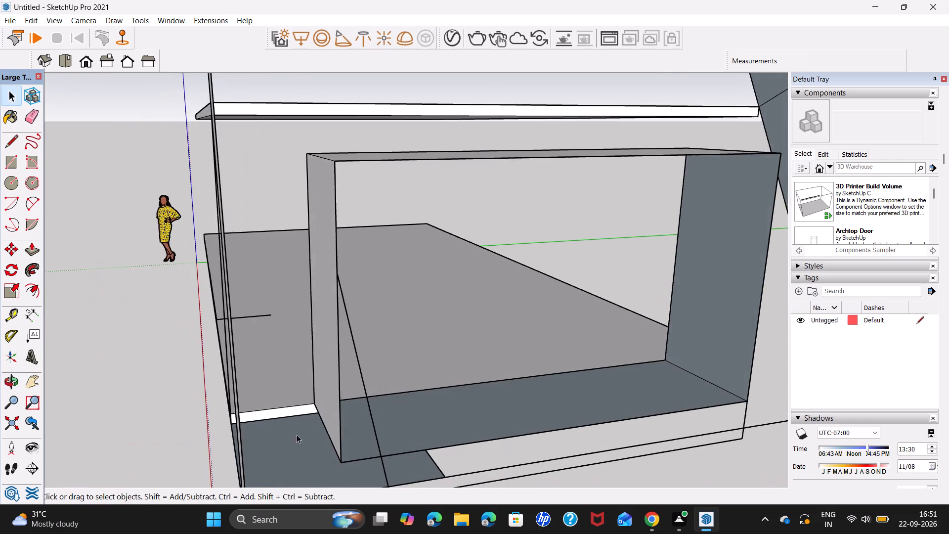
scroll(378, 435, down, 5)
click(383, 461)
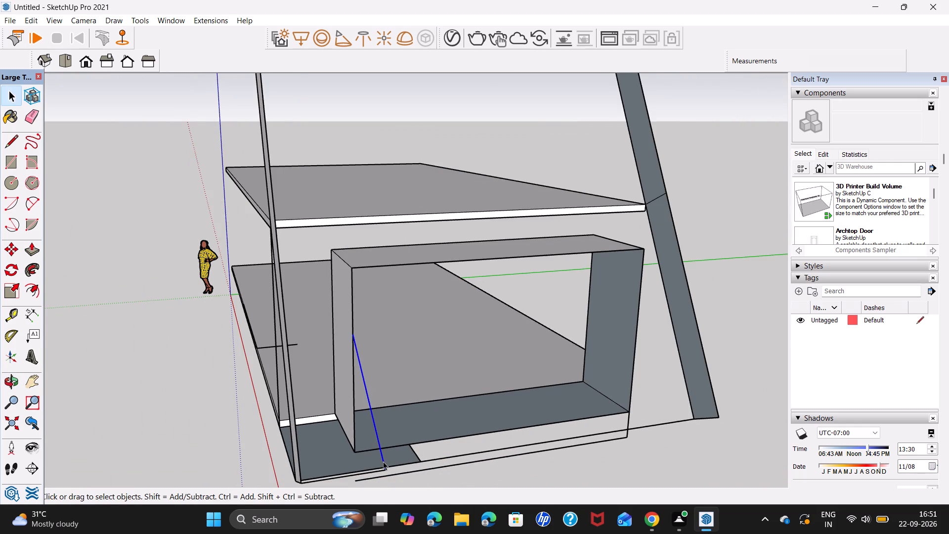
key(Delete)
click(380, 470)
key(Delete)
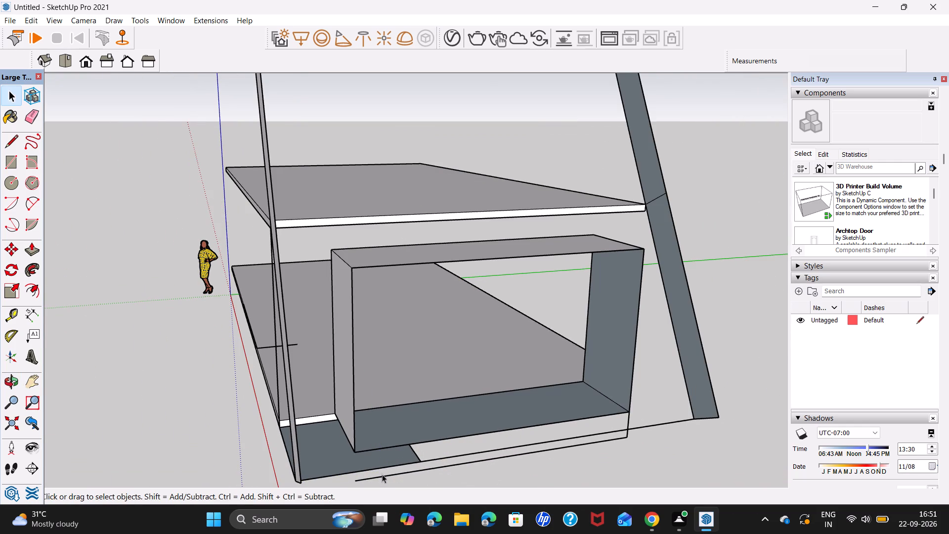
click(382, 475)
key(Delete)
click(626, 421)
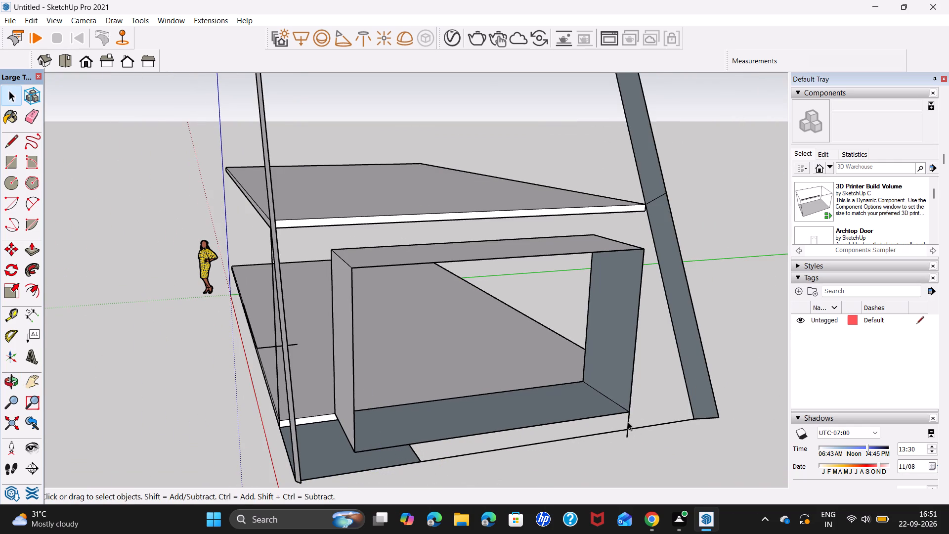
click(628, 422)
key(Delete)
Push/Pull the opening frame's bottom face down 5" to align with the underside of the floor slab.
middle_drag(507, 443, 481, 401)
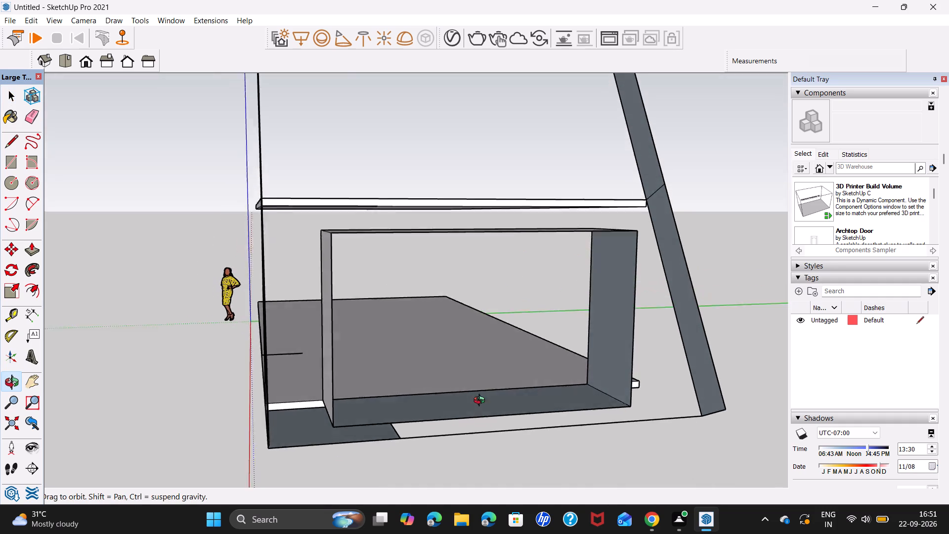
middle_drag(481, 401, 460, 374)
click(388, 390)
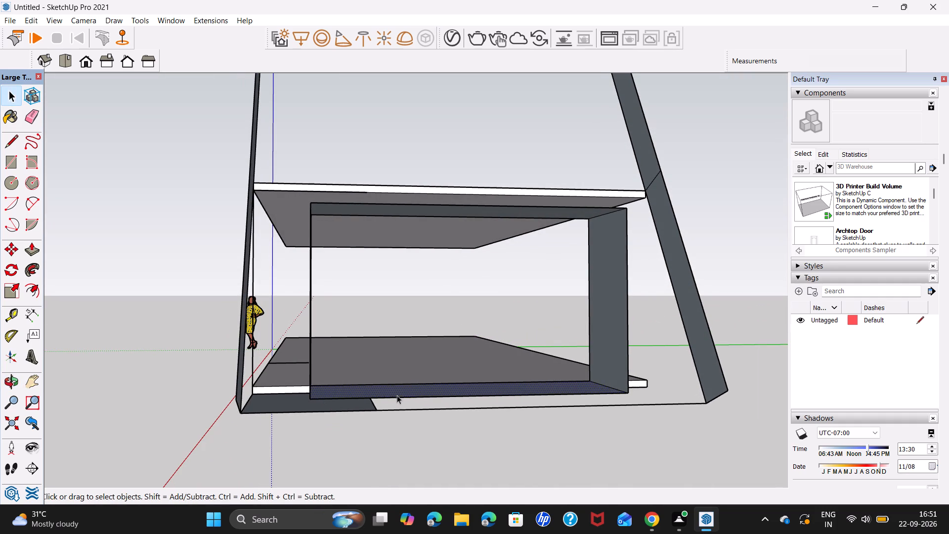
key(p)
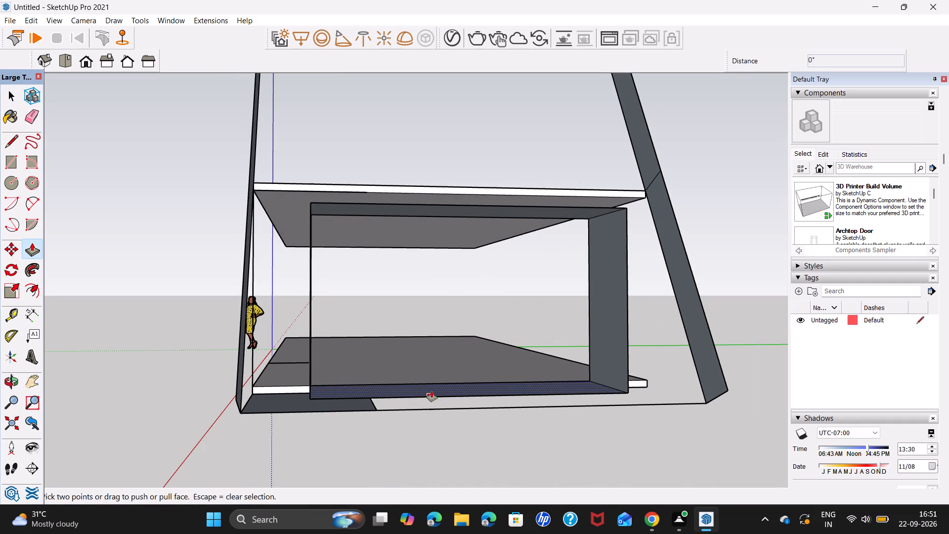
middle_drag(352, 393, 661, 396)
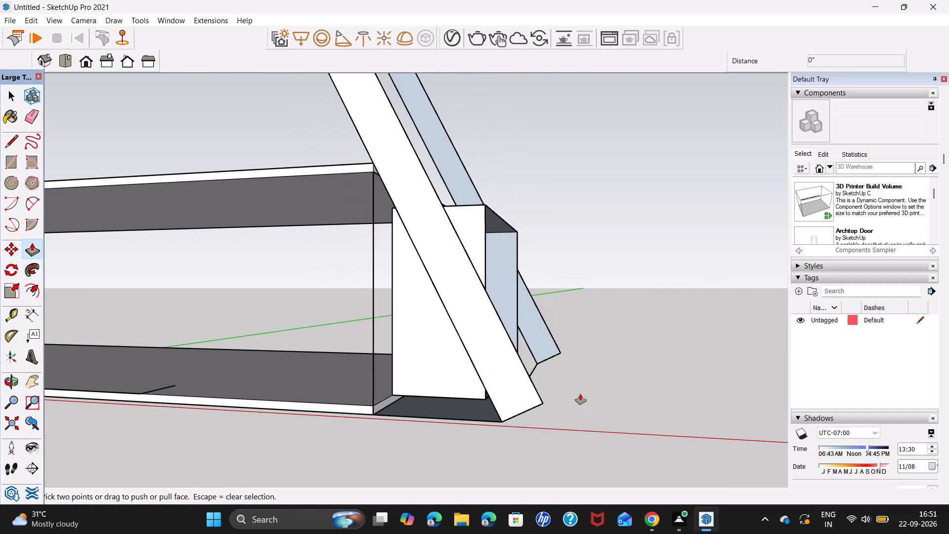
middle_drag(466, 402, 294, 405)
click(411, 384)
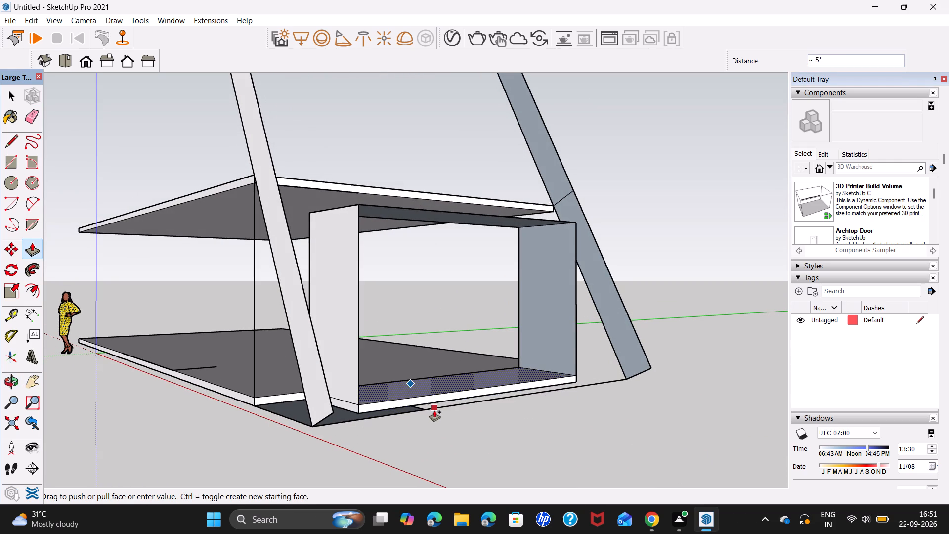
click(249, 404)
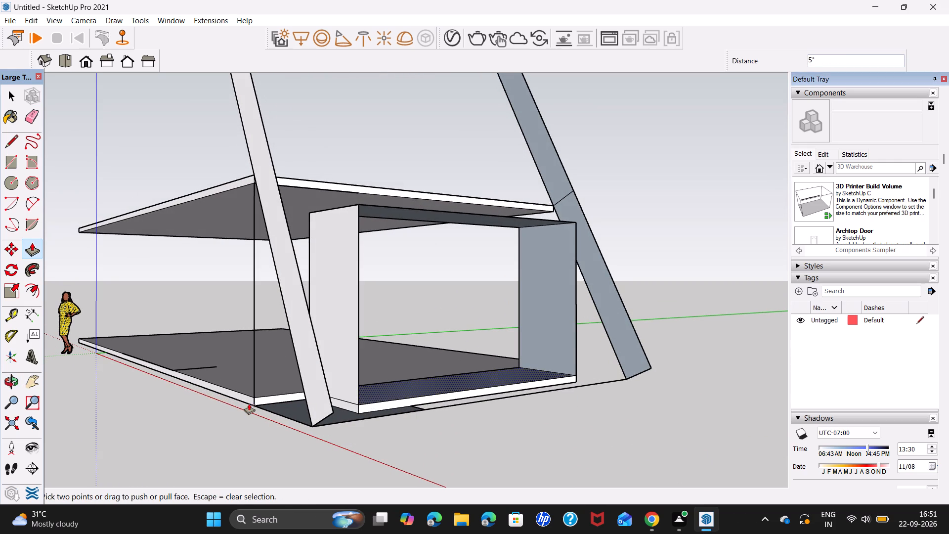
key(space)
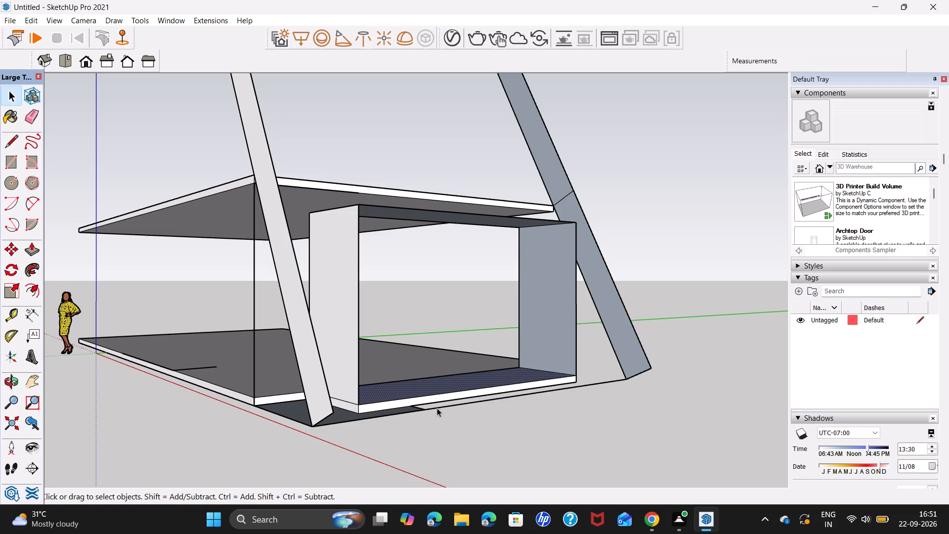
Delete the leftover ground face and its boundary edges between the feet of the two leaning legs.
click(438, 408)
key(Delete)
click(396, 414)
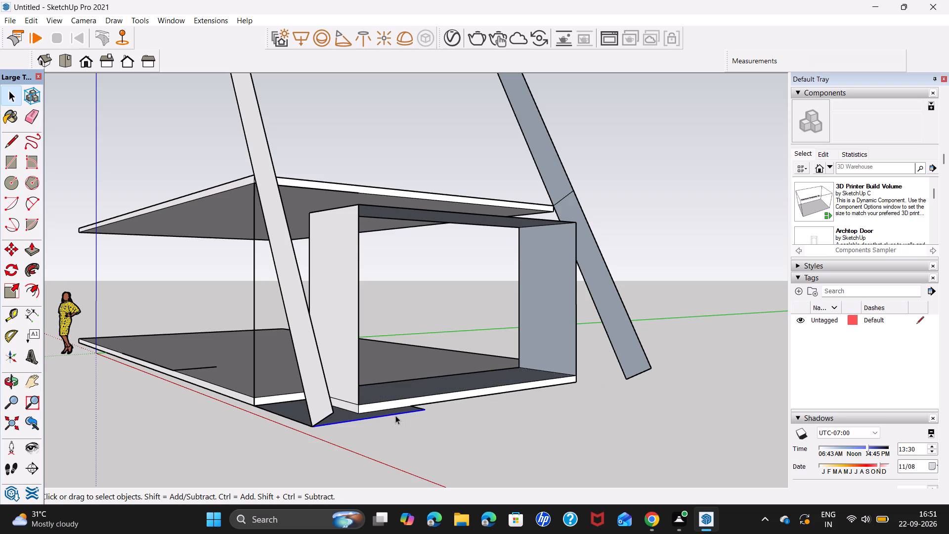
key(Delete)
click(421, 409)
key(Delete)
click(421, 407)
key(Delete)
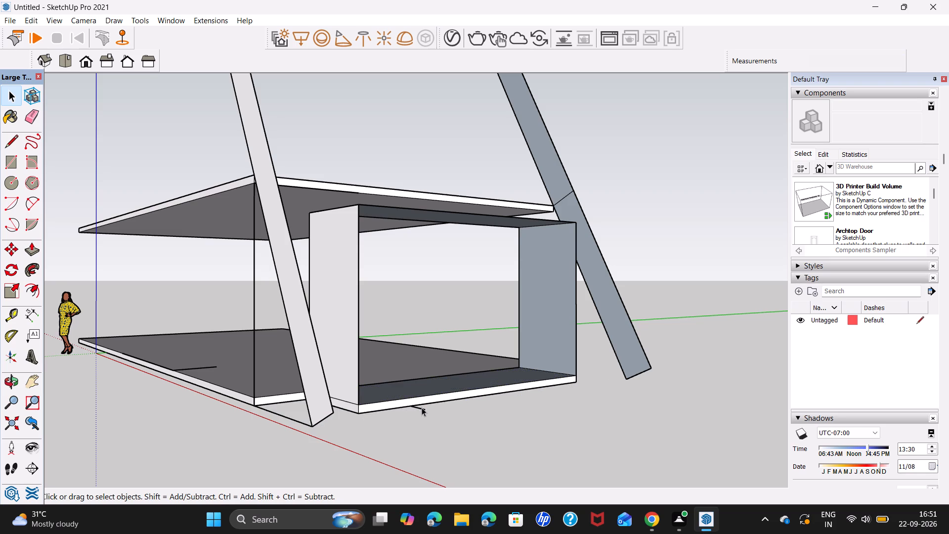
click(297, 420)
key(Delete)
Push/Pull the opening frame's outer side face by the nearer leaning leg outward about 3' 2 5/8" to the floor slab's corner.
middle_drag(513, 421, 532, 425)
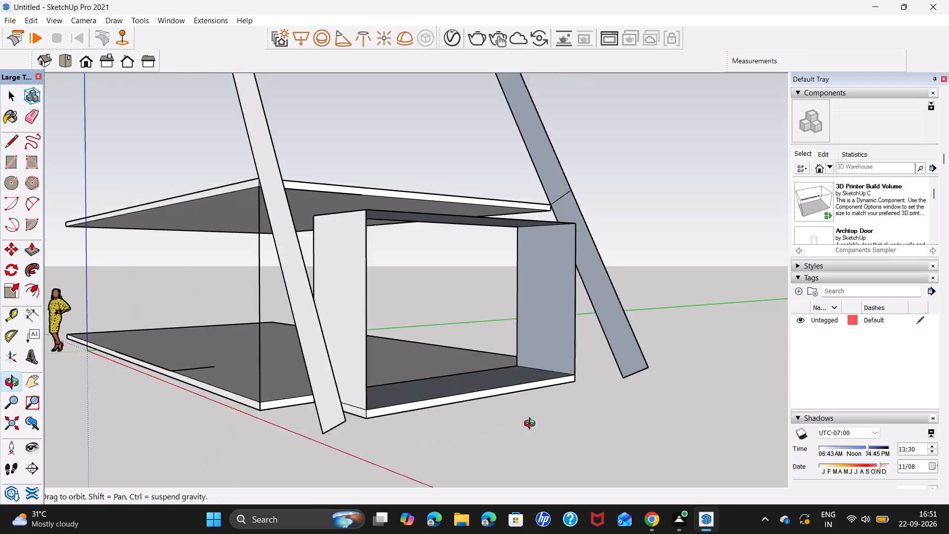
middle_drag(532, 425, 587, 421)
middle_drag(619, 418, 629, 417)
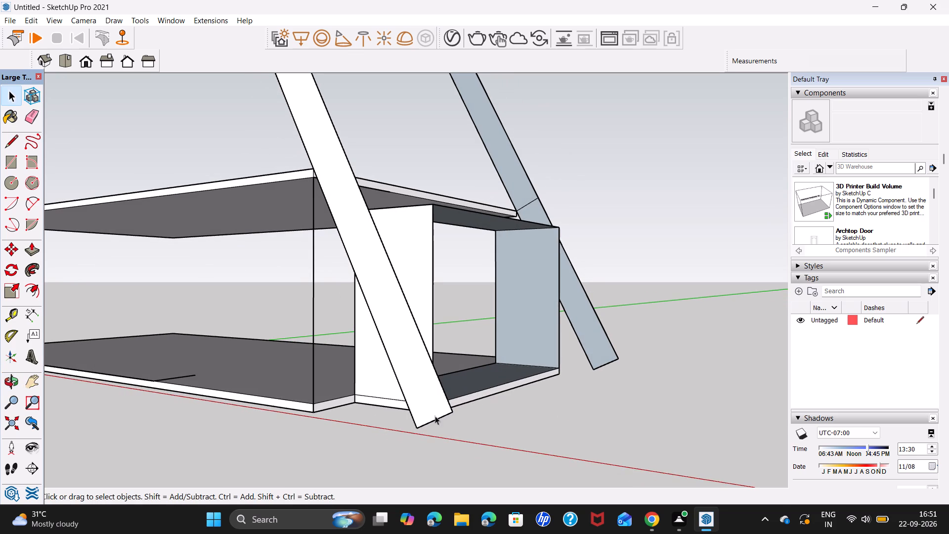
scroll(438, 405, up, 1)
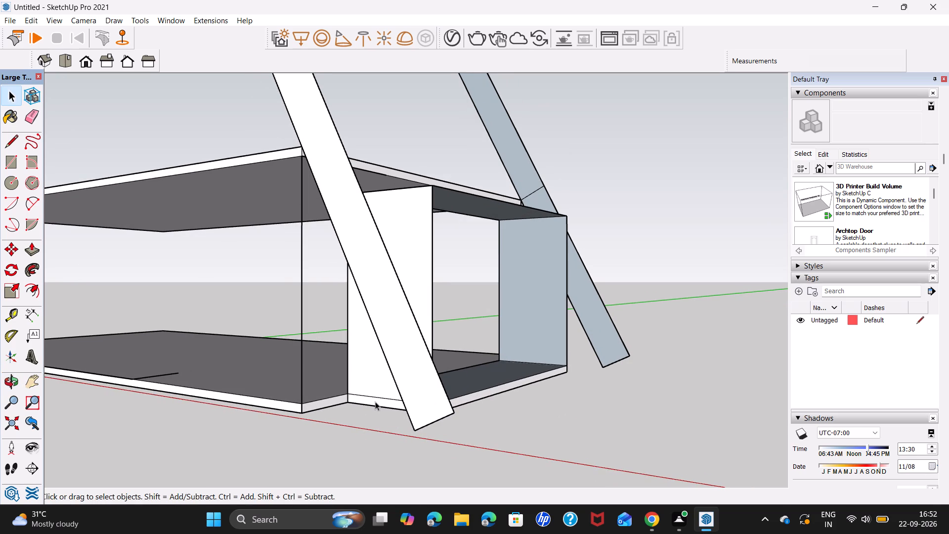
click(378, 381)
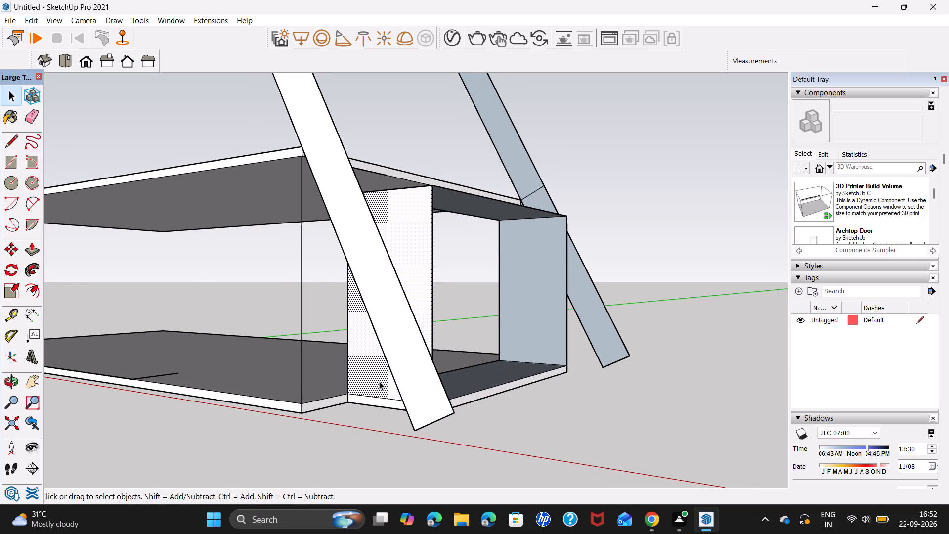
key(p)
click(379, 381)
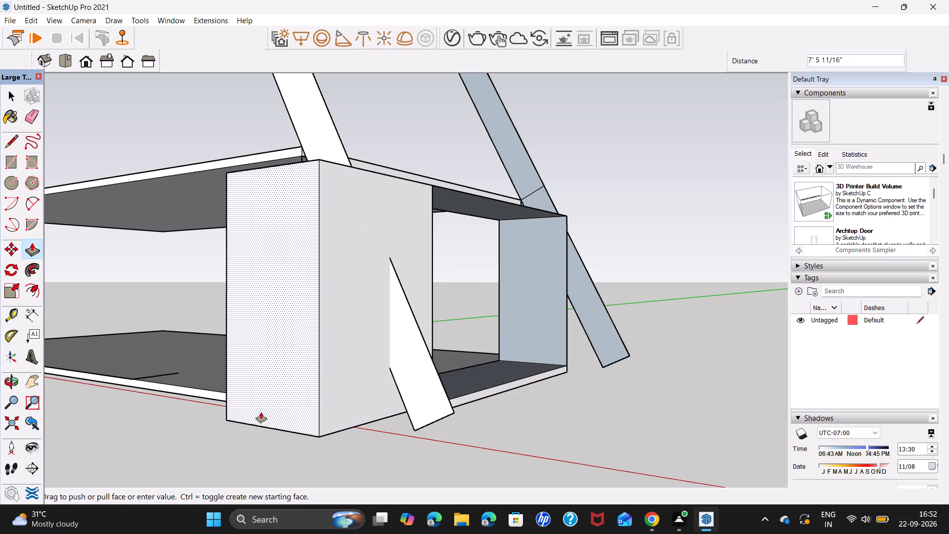
middle_drag(265, 424, 556, 407)
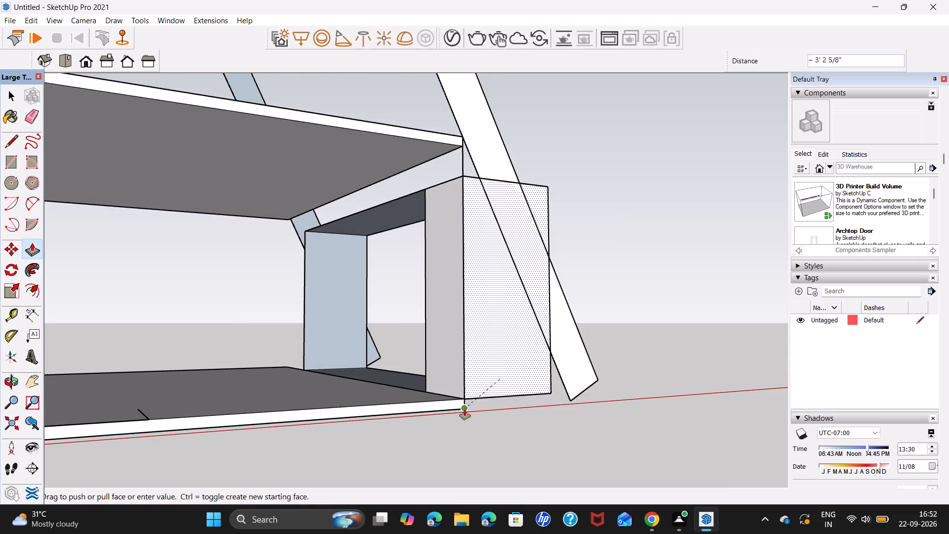
click(465, 409)
Push/Pull the thin strip face beneath the extended side outward to the floor slab's corner, filling the gap under it.
middle_drag(542, 391, 337, 439)
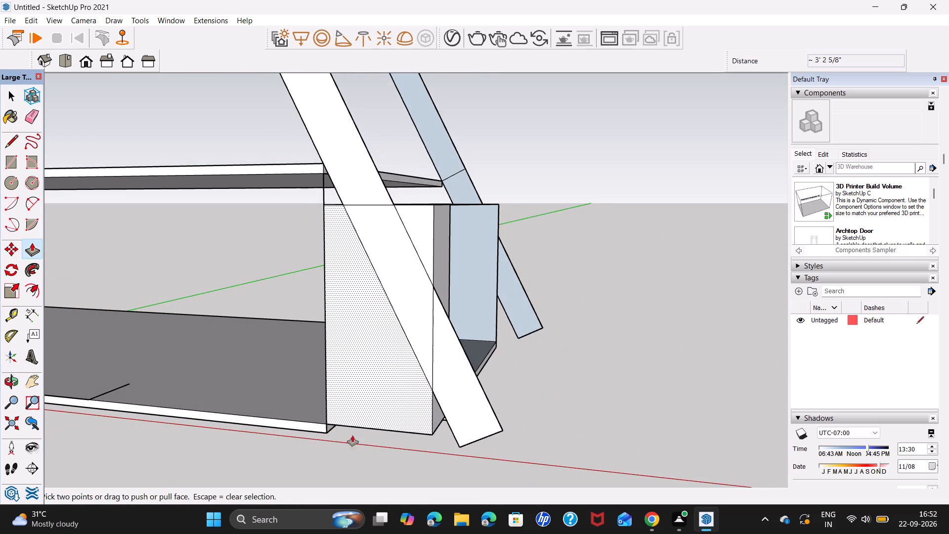
scroll(330, 433, up, 6)
middle_drag(397, 434, 375, 392)
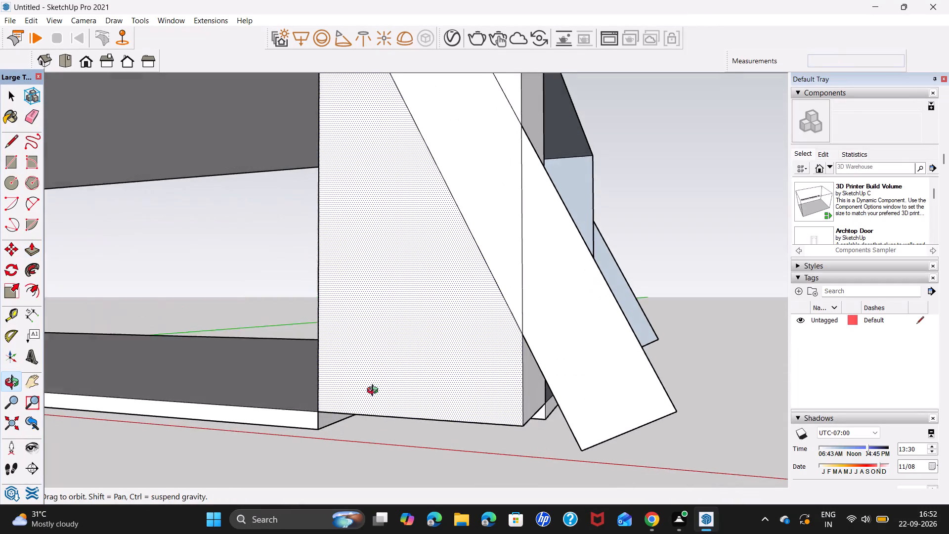
middle_drag(375, 392, 368, 371)
middle_drag(434, 426, 421, 398)
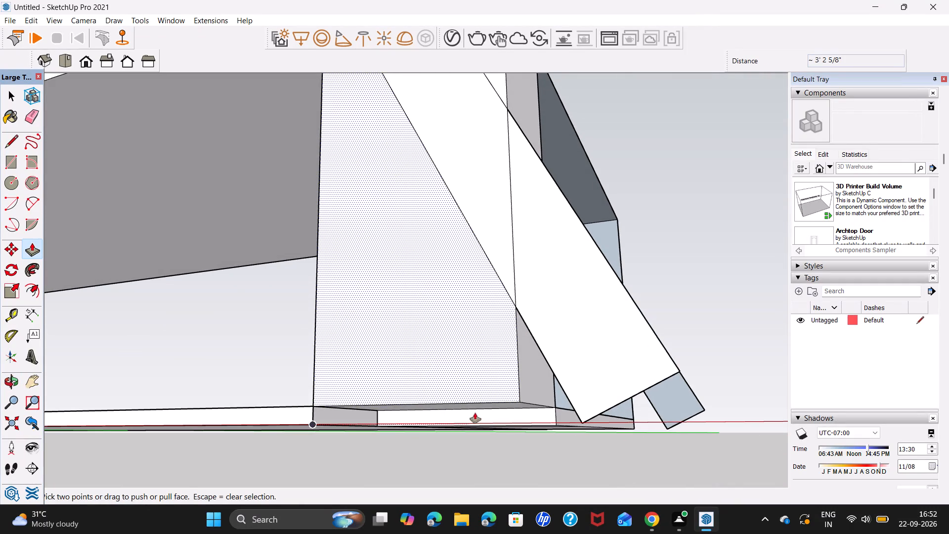
key(space)
key(p)
key(space)
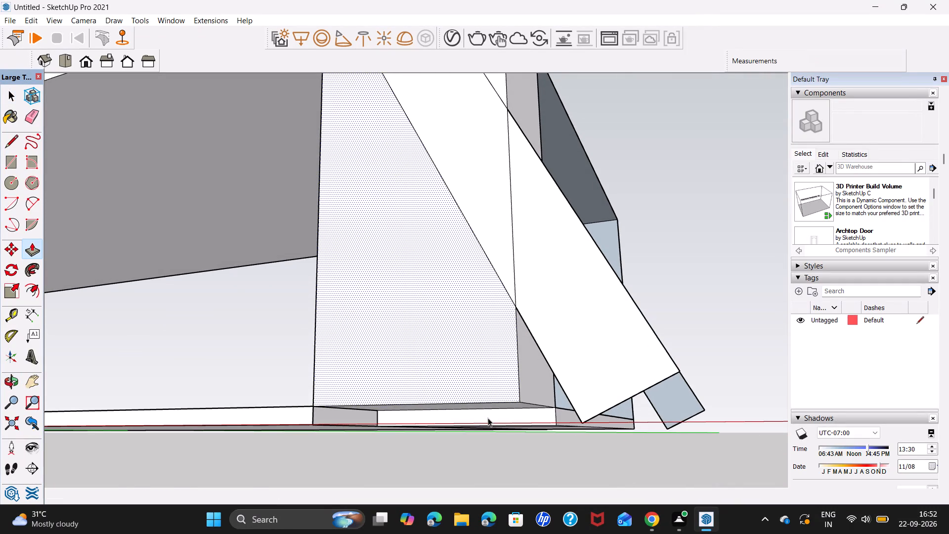
click(497, 413)
key(p)
click(502, 416)
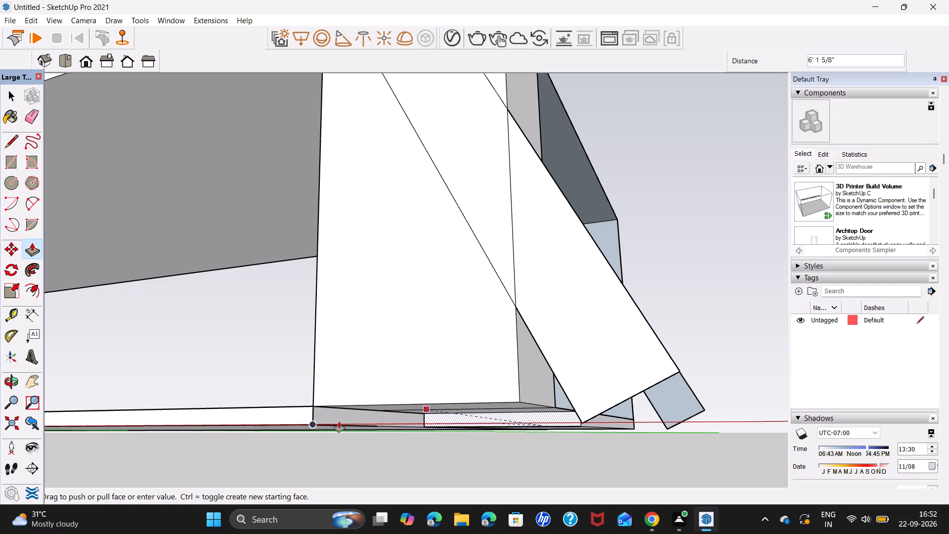
middle_drag(319, 431, 547, 451)
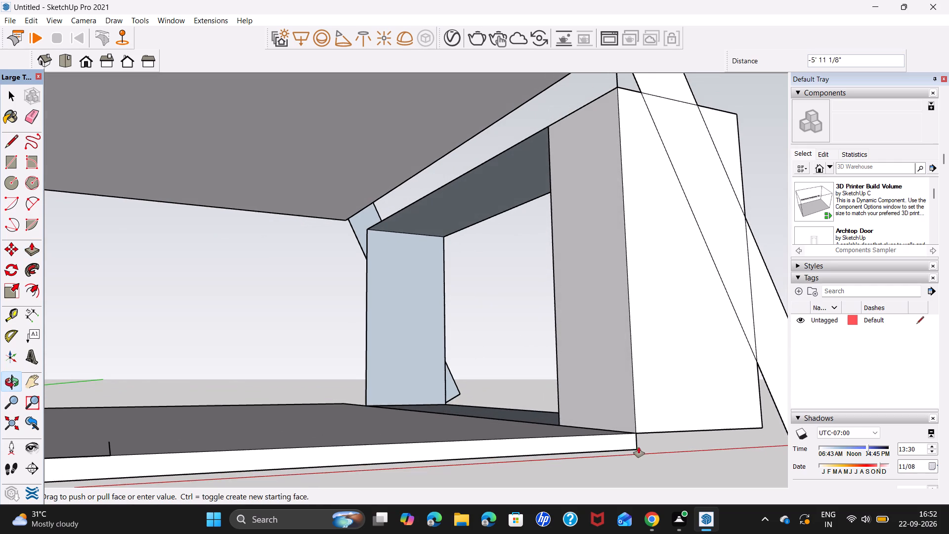
click(635, 445)
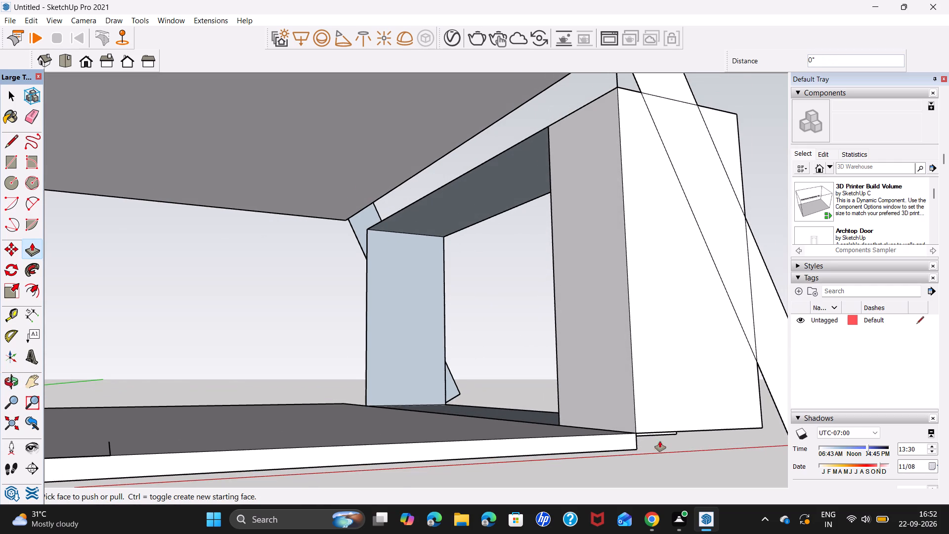
scroll(655, 440, up, 5)
middle_drag(668, 456, 627, 419)
click(618, 356)
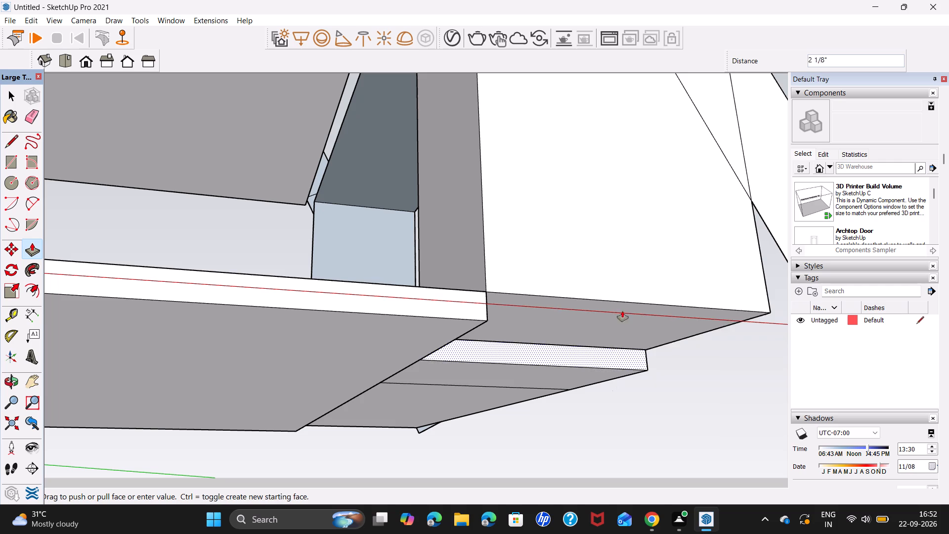
click(486, 289)
key(space)
scroll(554, 360, down, 4)
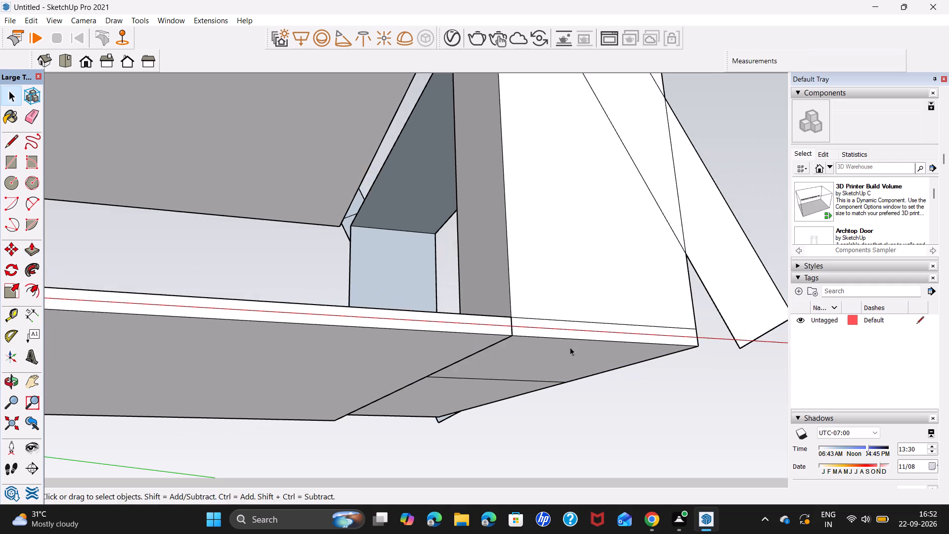
Delete the part of the leaning leg's face that overlaps the opening frame's extended side wall.
middle_drag(577, 336, 303, 439)
scroll(446, 387, down, 5)
scroll(504, 382, down, 5)
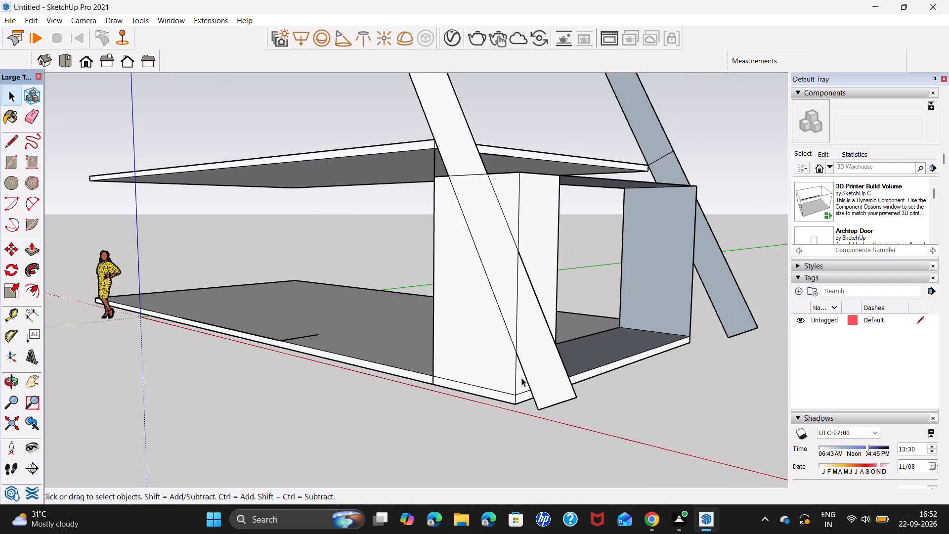
middle_drag(521, 378, 463, 402)
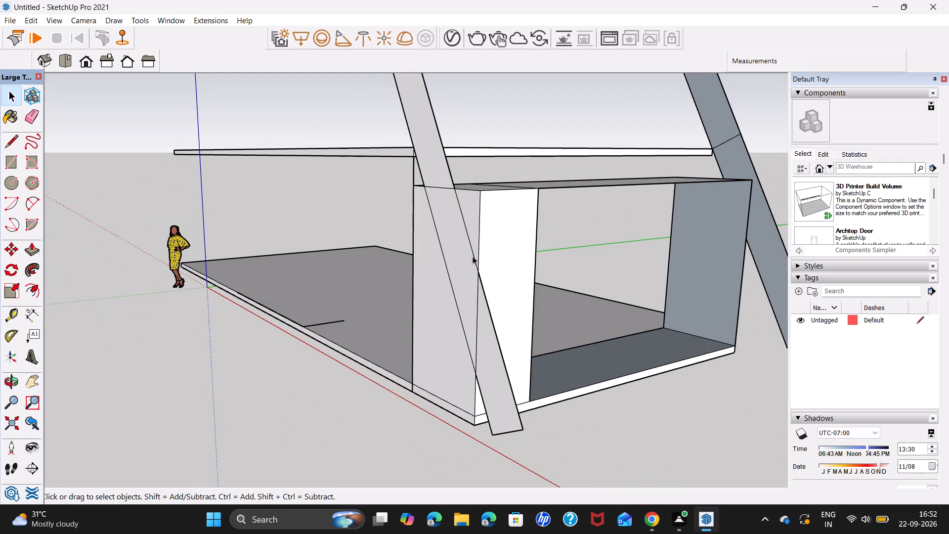
click(473, 255)
key(Delete)
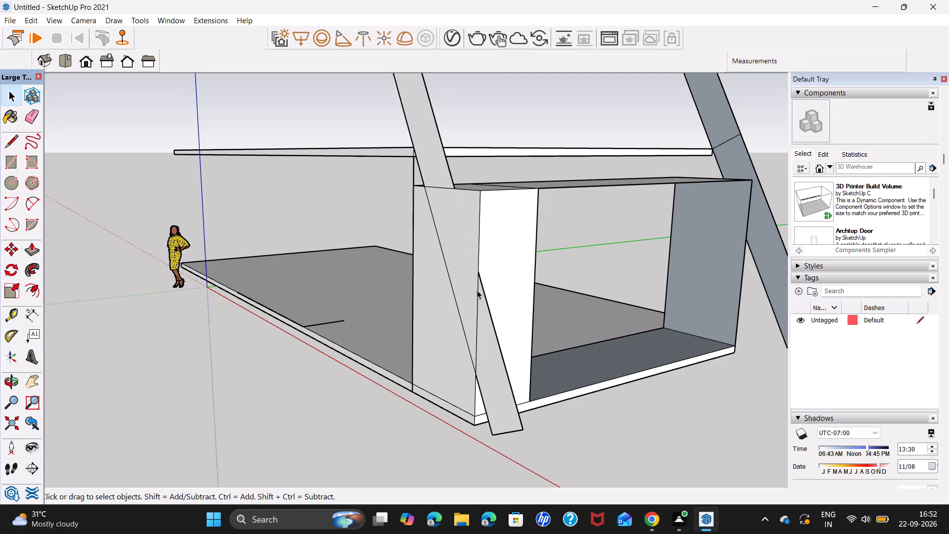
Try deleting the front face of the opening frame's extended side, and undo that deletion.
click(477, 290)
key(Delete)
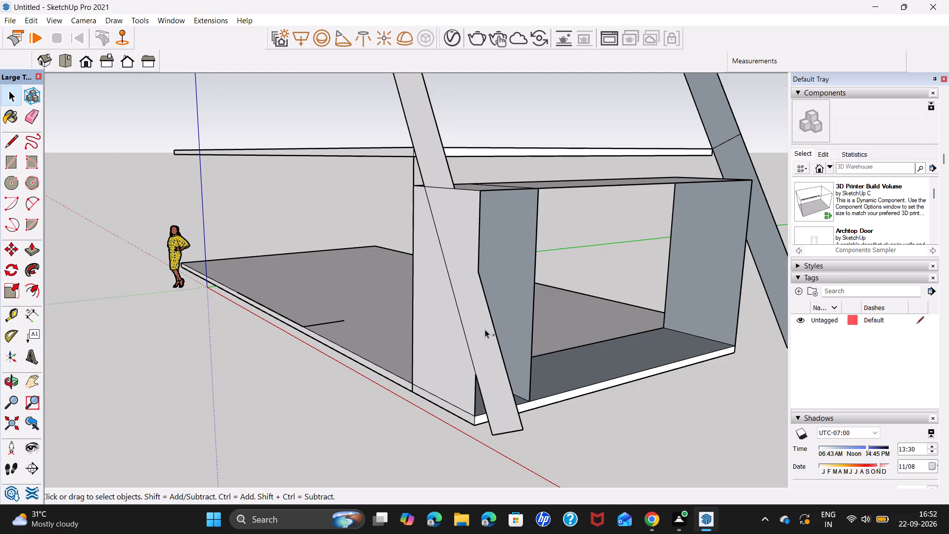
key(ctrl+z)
Push/Pull the opening frame's opposite outer side face outward about 3' 7 3/16" to the floor slab's other corner.
scroll(526, 358, down, 4)
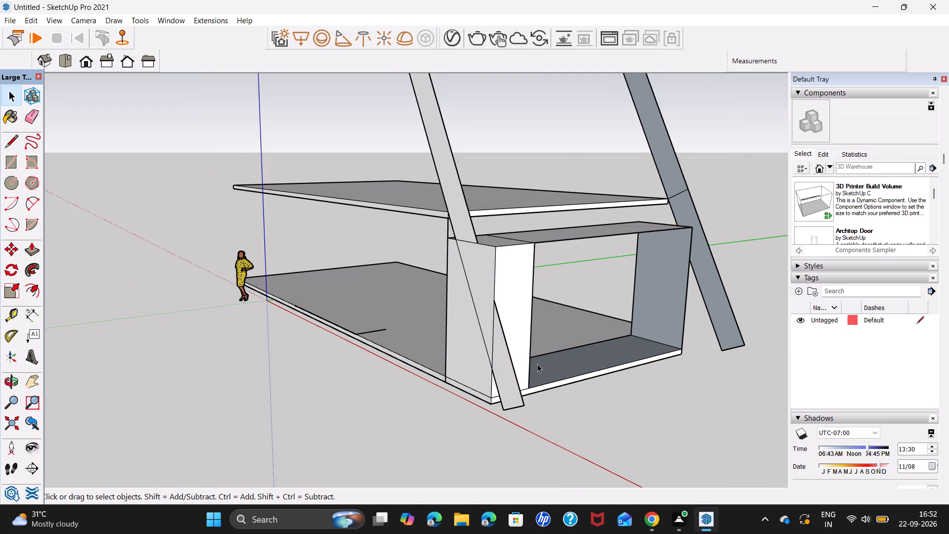
middle_drag(537, 364, 403, 352)
scroll(562, 353, down, 2)
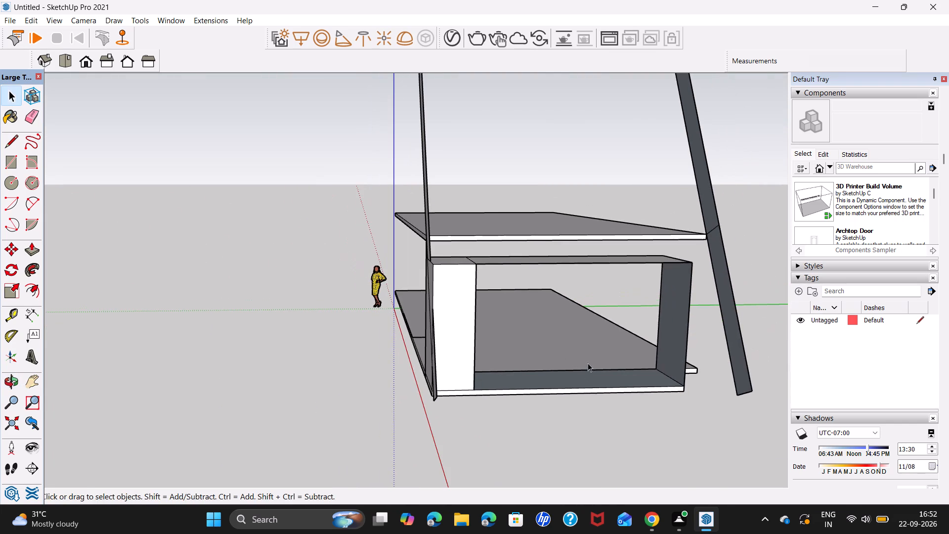
shift+middle_drag(588, 363, 406, 331)
scroll(483, 335, up, 5)
middle_drag(525, 346, 465, 363)
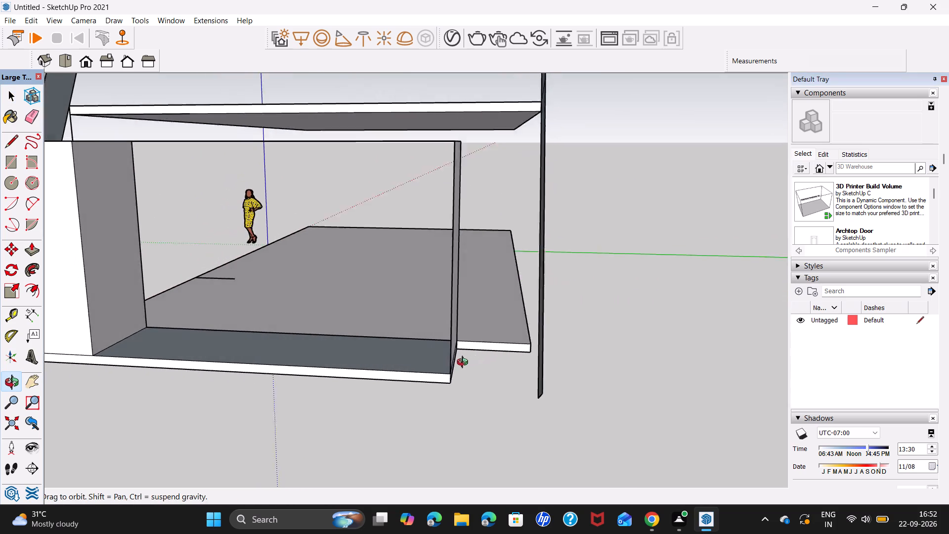
middle_drag(465, 363, 430, 395)
click(447, 320)
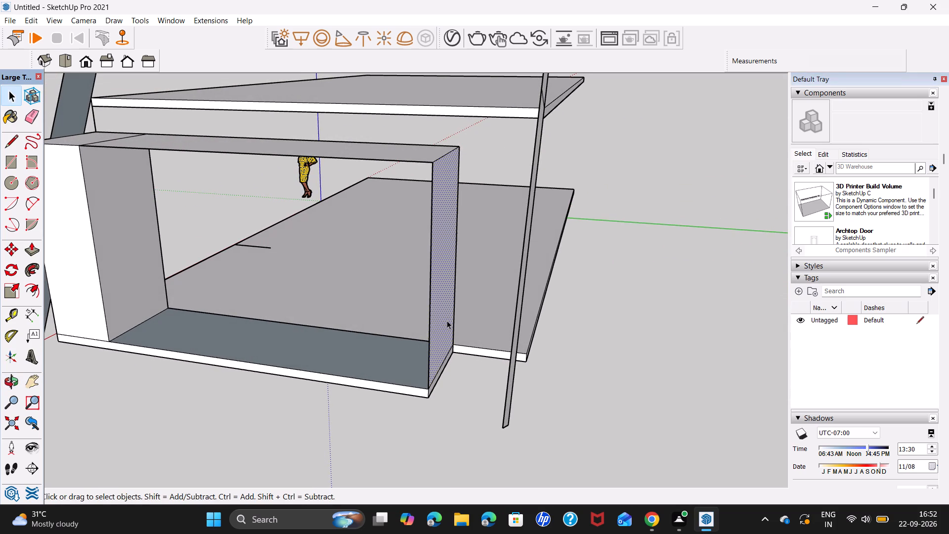
key(p)
click(444, 320)
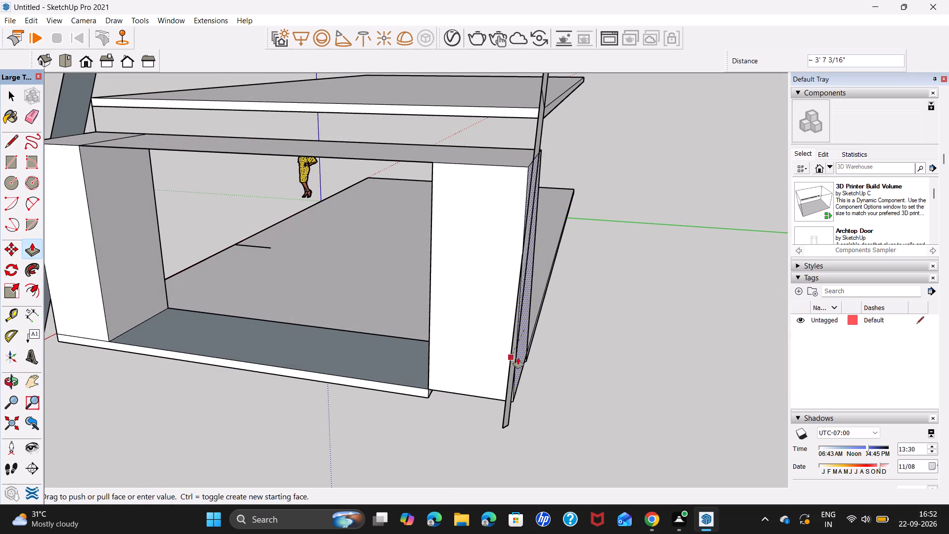
middle_drag(528, 357, 377, 329)
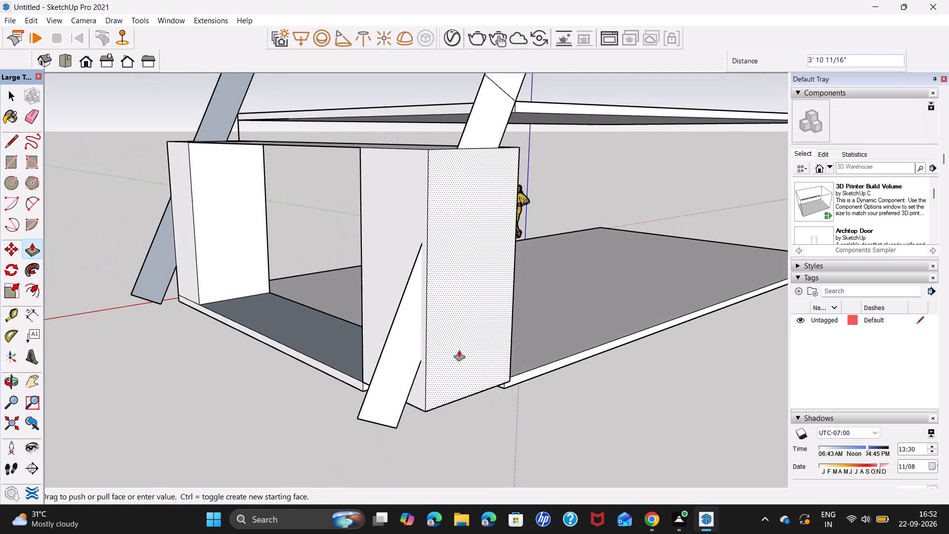
middle_drag(606, 352, 331, 311)
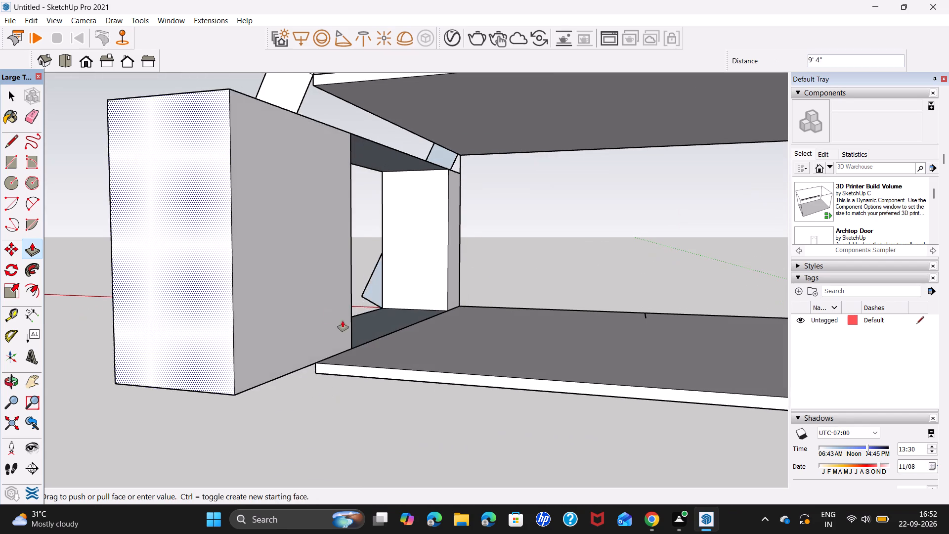
click(315, 364)
key(space)
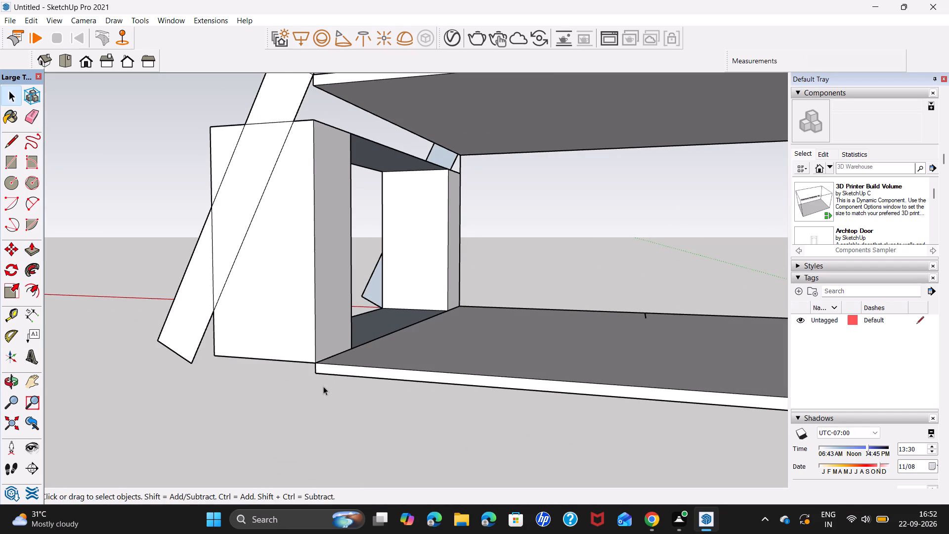
Push/Pull the thin strip face beneath that opposite side outward about 3' 7 3/16" to the floor slab's corner.
middle_drag(320, 391, 514, 318)
click(522, 292)
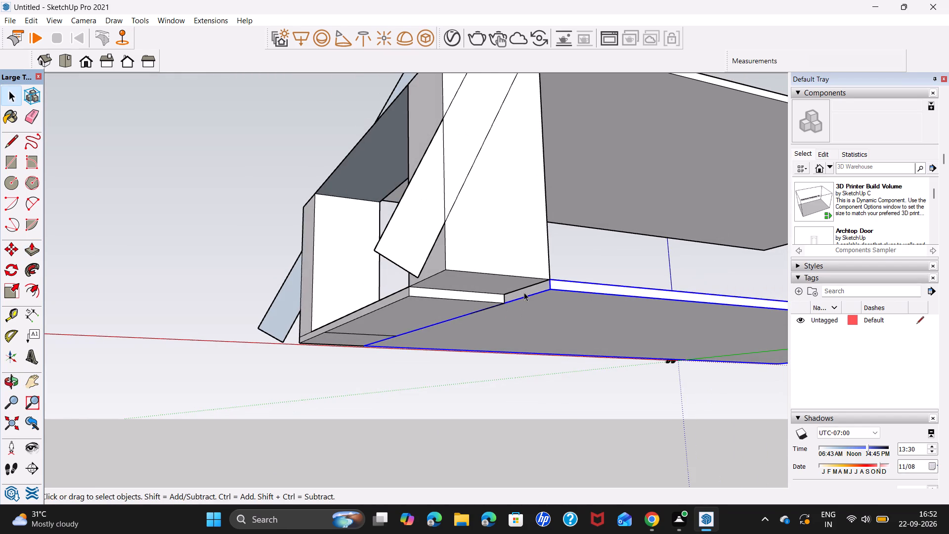
click(477, 295)
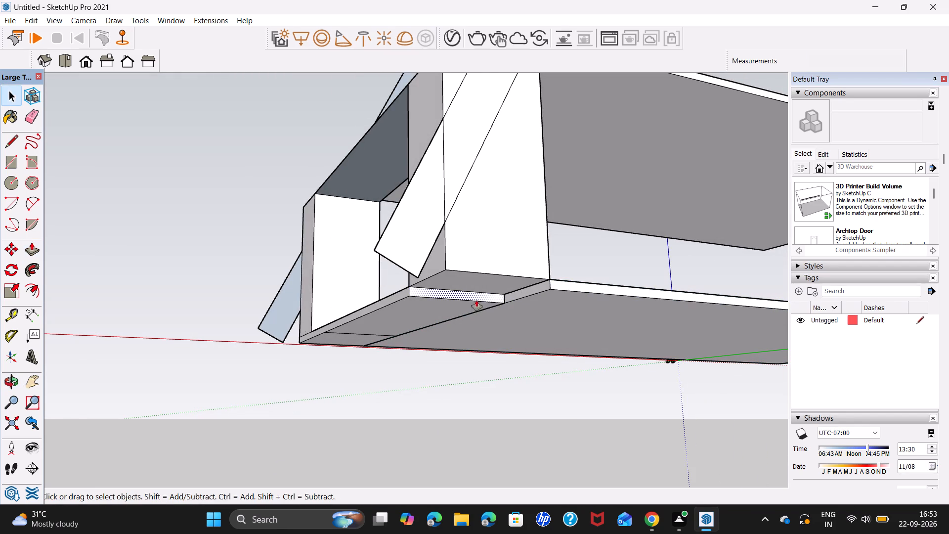
key(p)
click(475, 294)
click(550, 277)
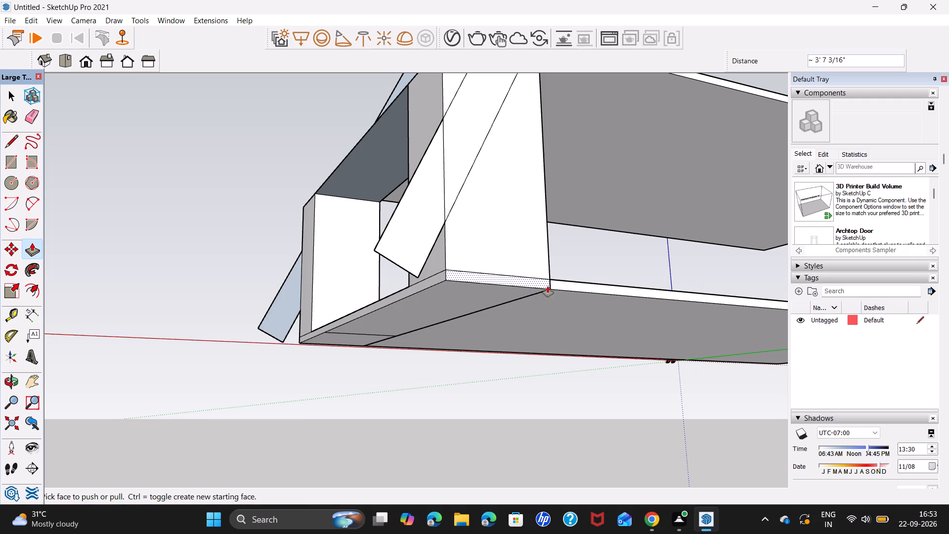
key(space)
Open the upper slab for editing and Push/Pull its front edge face forward to the opening frame's front corner, then leave the slab.
scroll(421, 322, down, 5)
middle_drag(410, 321, 671, 419)
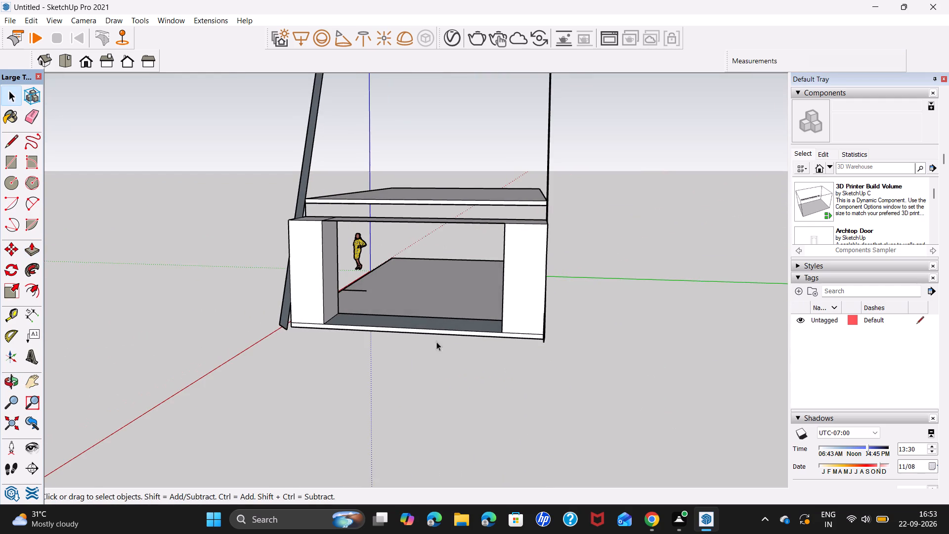
scroll(416, 332, up, 1)
middle_drag(414, 339, 600, 441)
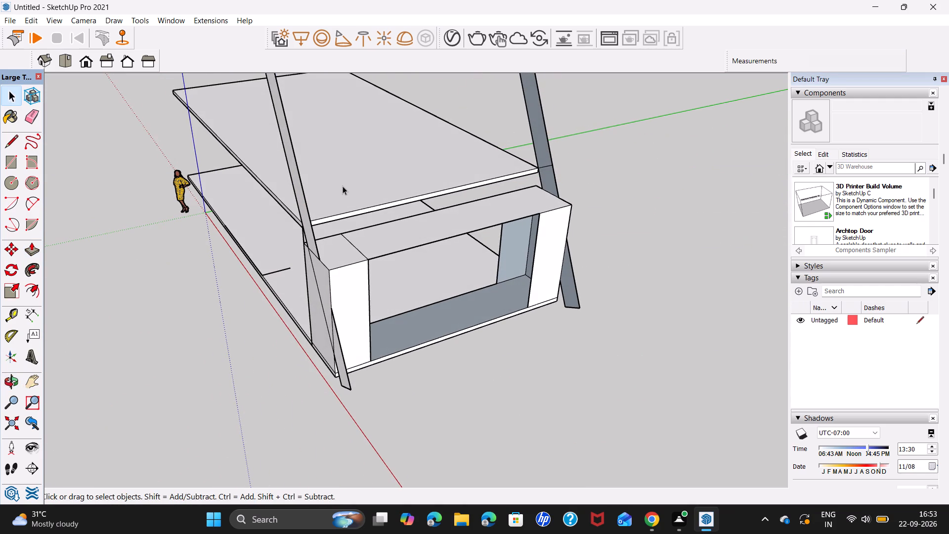
click(370, 208)
triple_click(371, 208)
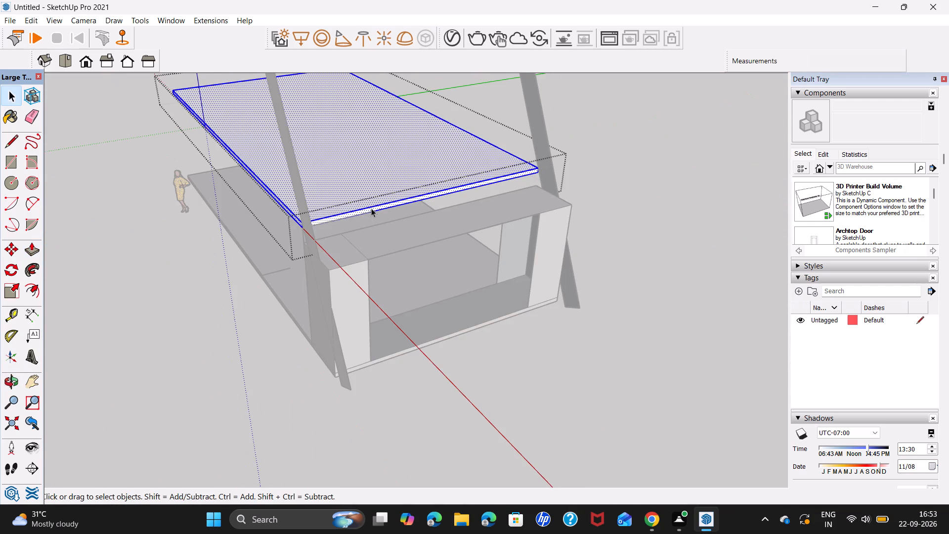
click(371, 208)
click(373, 209)
click(374, 206)
scroll(374, 209, up, 3)
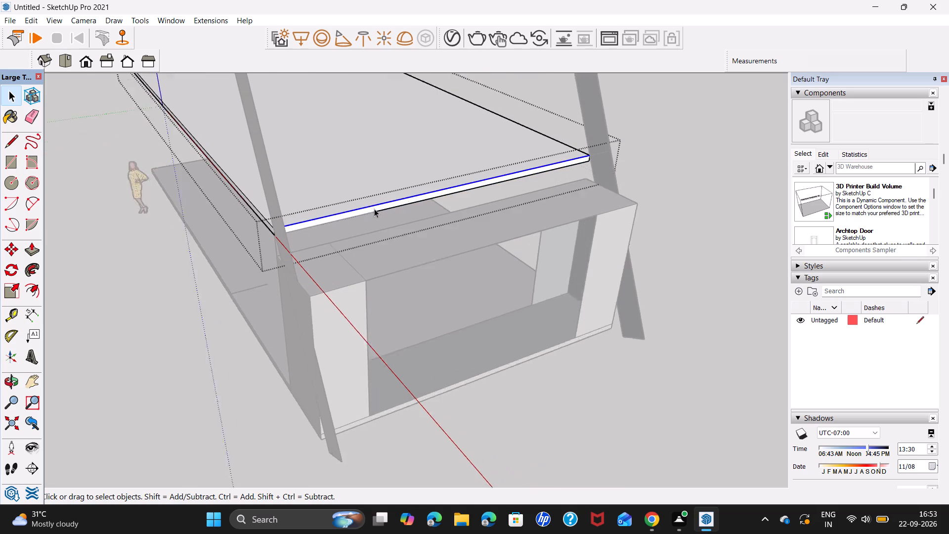
scroll(374, 209, up, 3)
double_click(380, 202)
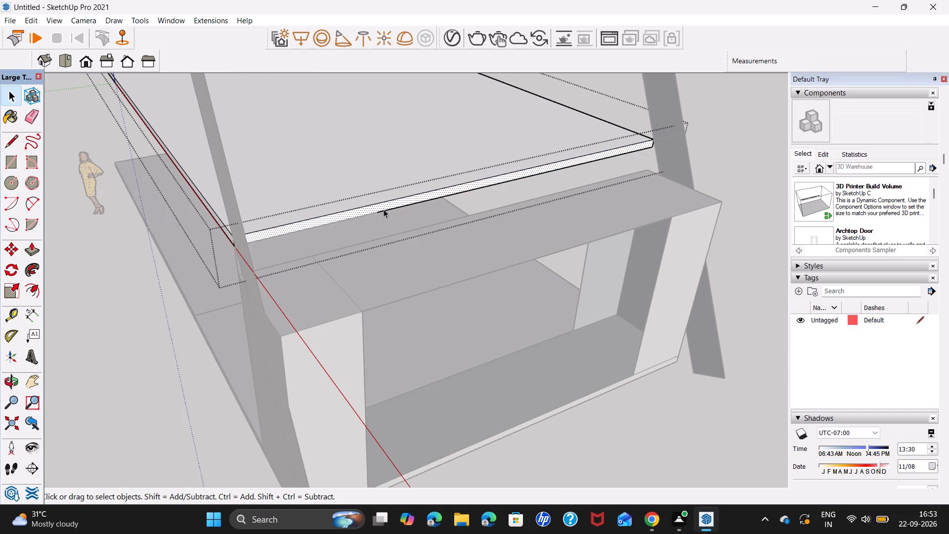
key(p)
click(384, 209)
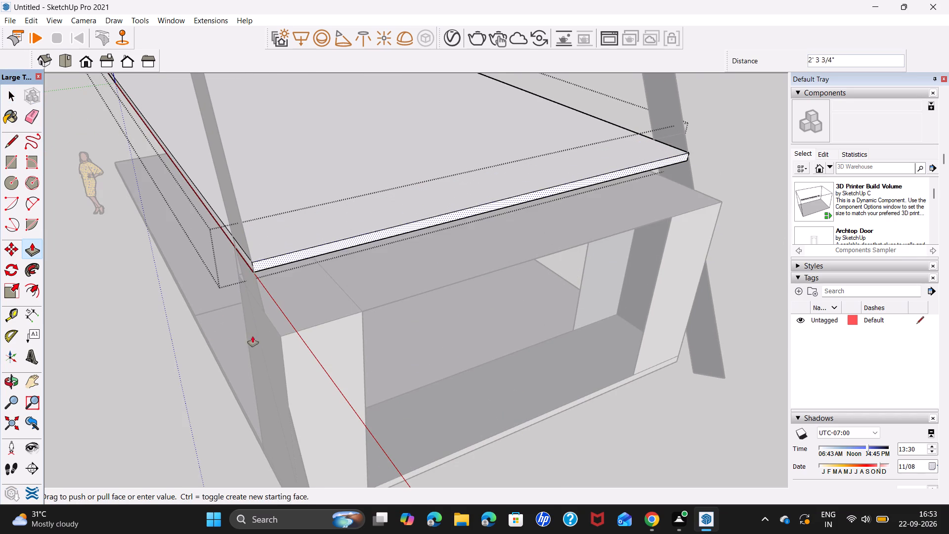
click(281, 334)
key(space)
middle_drag(386, 393, 389, 383)
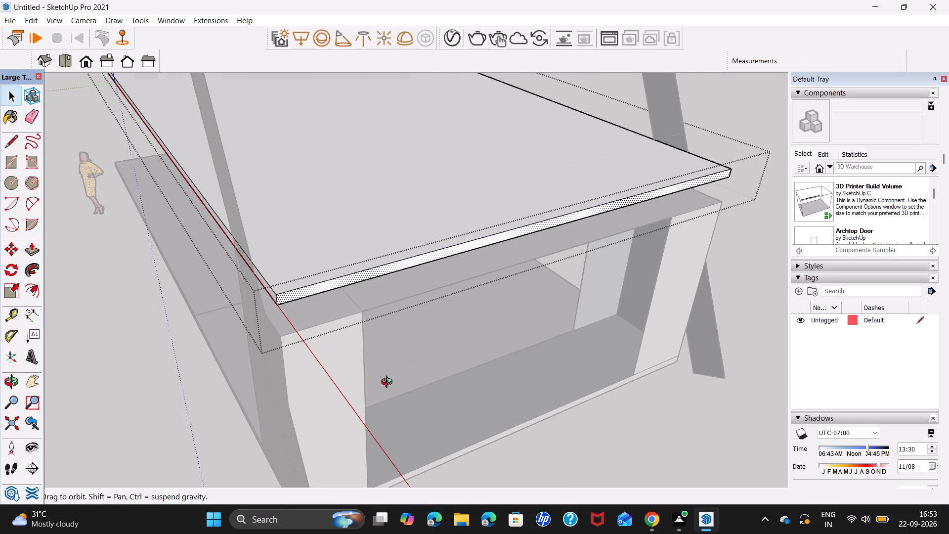
middle_drag(389, 383, 343, 326)
key(space)
click(756, 122)
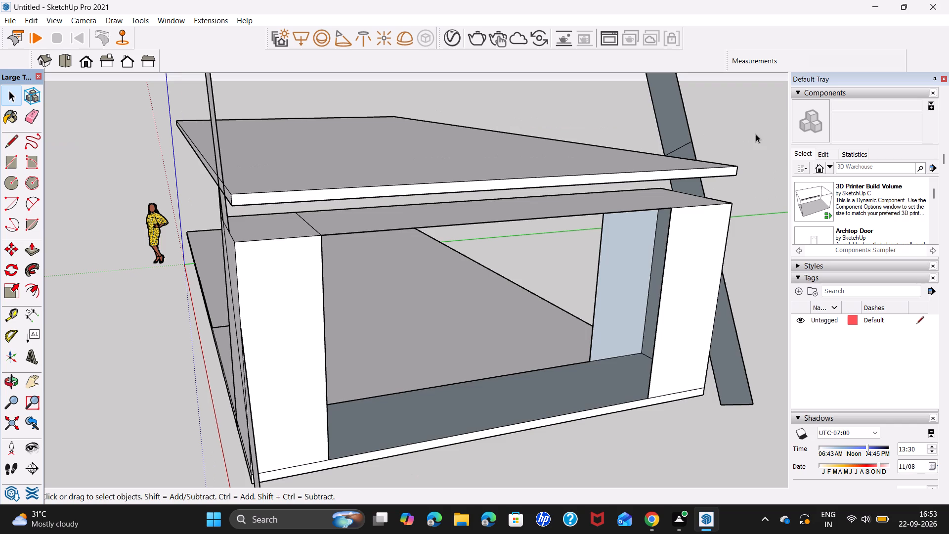
Push/Pull the opening frame's long top face up about 1' 3 15/16" to the upper slab's underside.
scroll(347, 250, up, 3)
middle_drag(414, 300, 401, 356)
scroll(401, 356, up, 1)
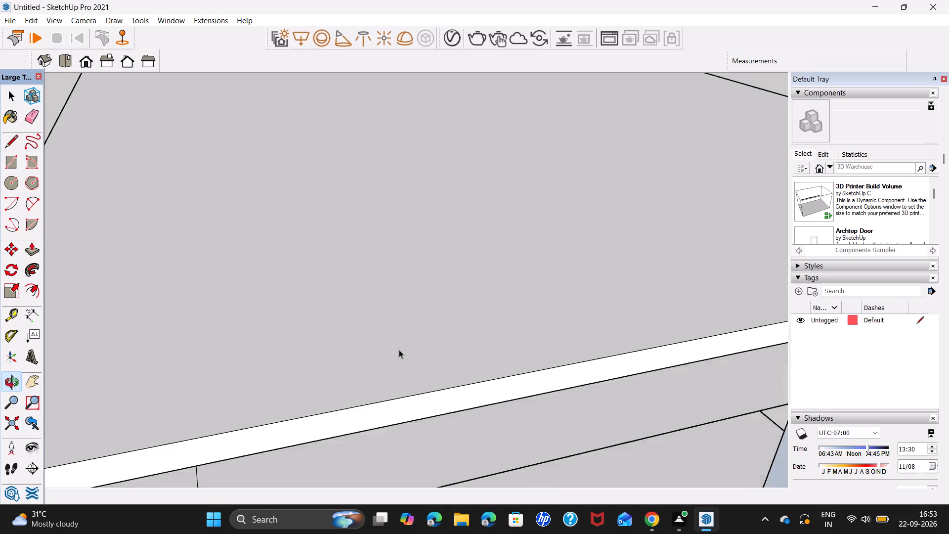
scroll(438, 439, down, 8)
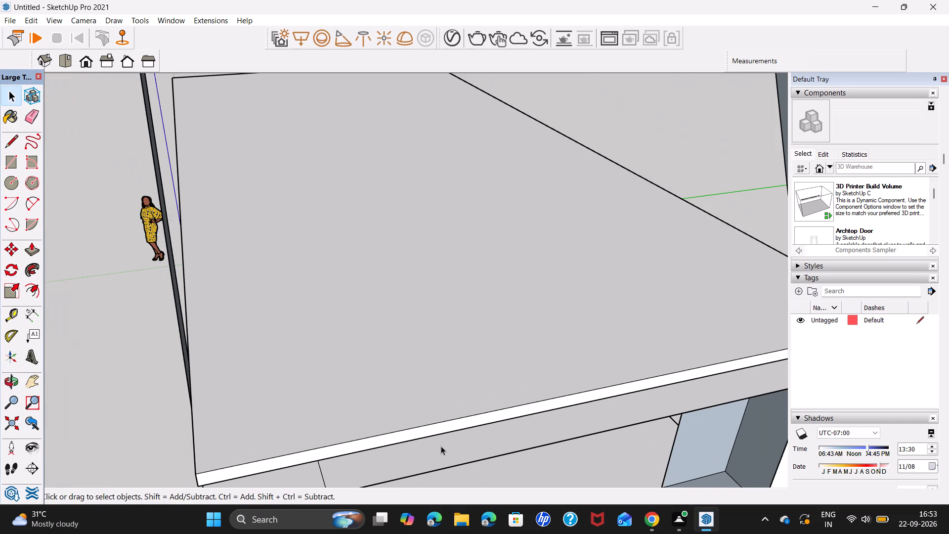
shift+middle_drag(442, 445, 408, 353)
click(417, 356)
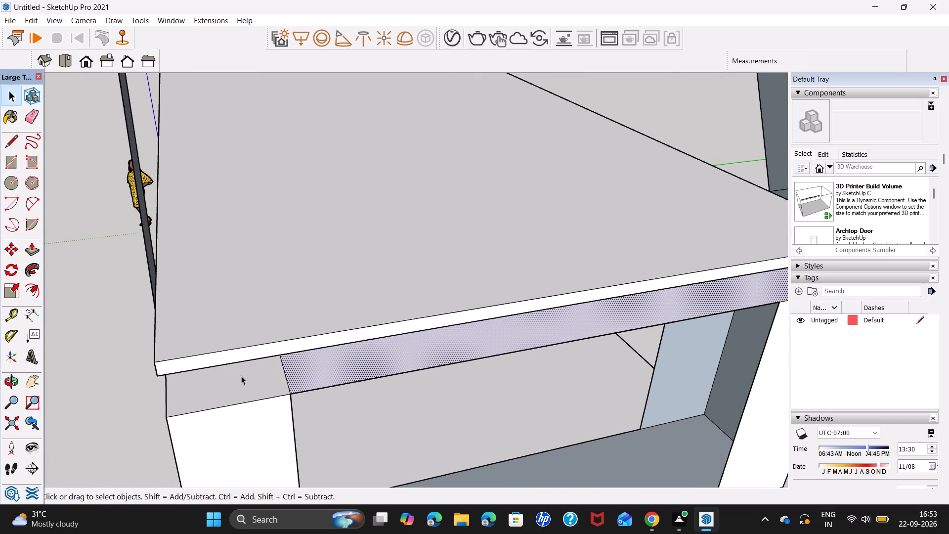
key(p)
click(326, 368)
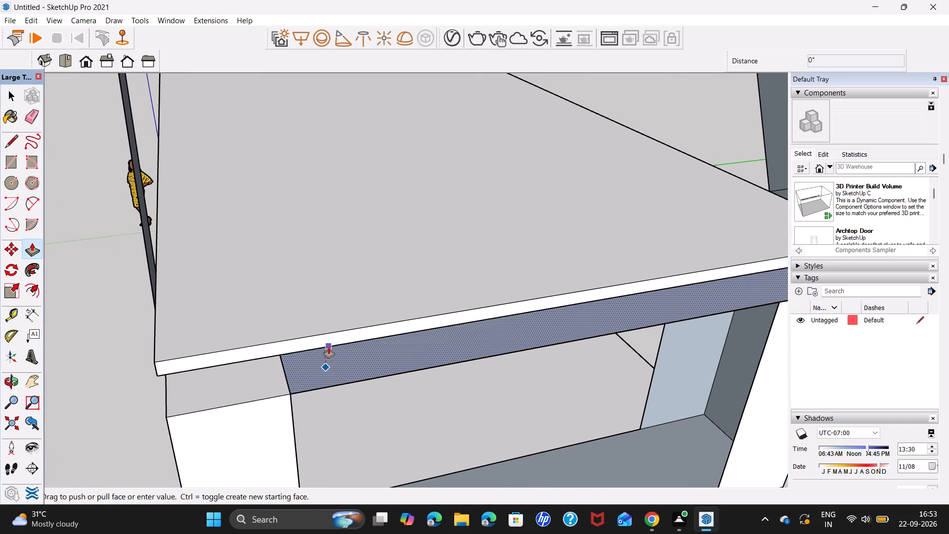
click(156, 376)
scroll(400, 417, down, 5)
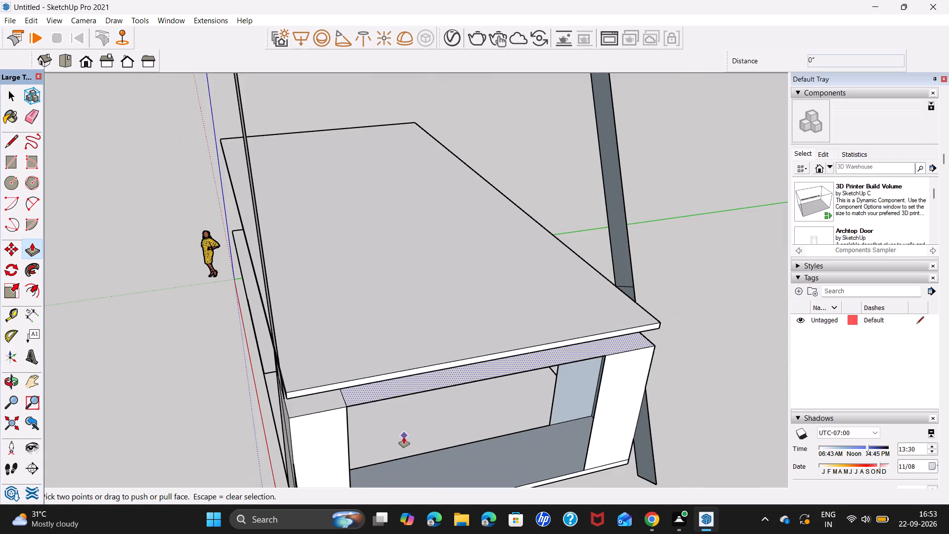
middle_drag(404, 437, 358, 330)
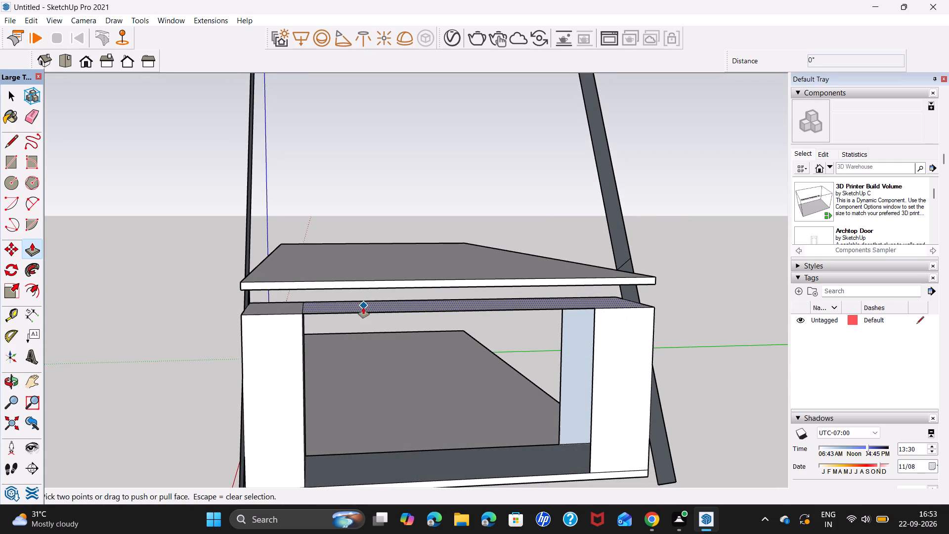
click(363, 308)
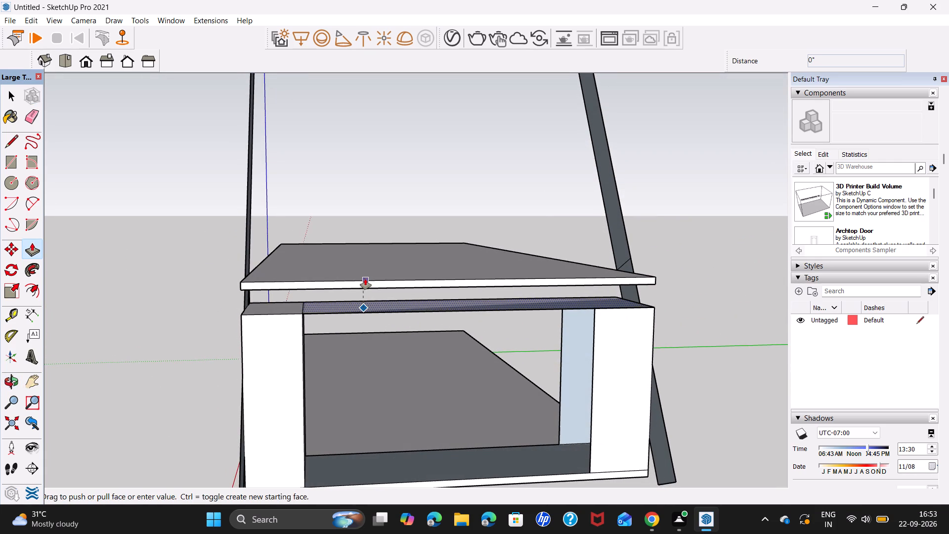
click(239, 289)
Push/Pull the top face of the column nearer the scale figure up about 1' 3 15/16" to the upper slab's underside.
click(271, 307)
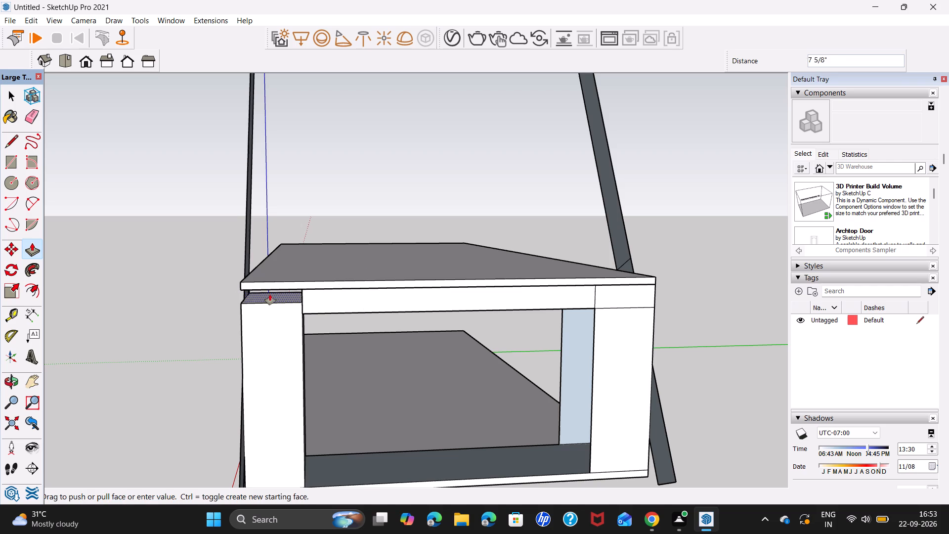
click(240, 289)
scroll(625, 337, down, 2)
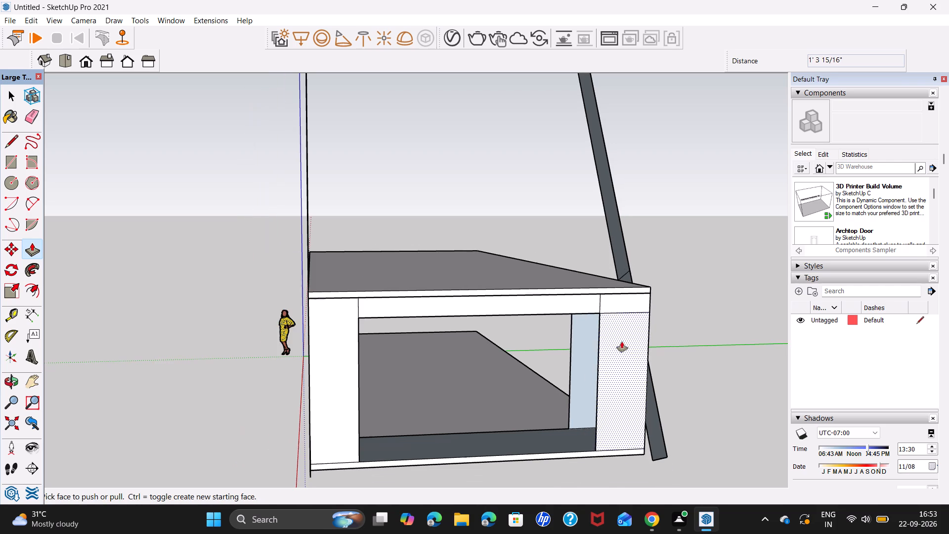
Push/Pull the recessed face inside the column farther from the scale figure forward about 10 5/8", and again about 3' 11 3/16" to the front corner.
middle_drag(588, 432, 735, 362)
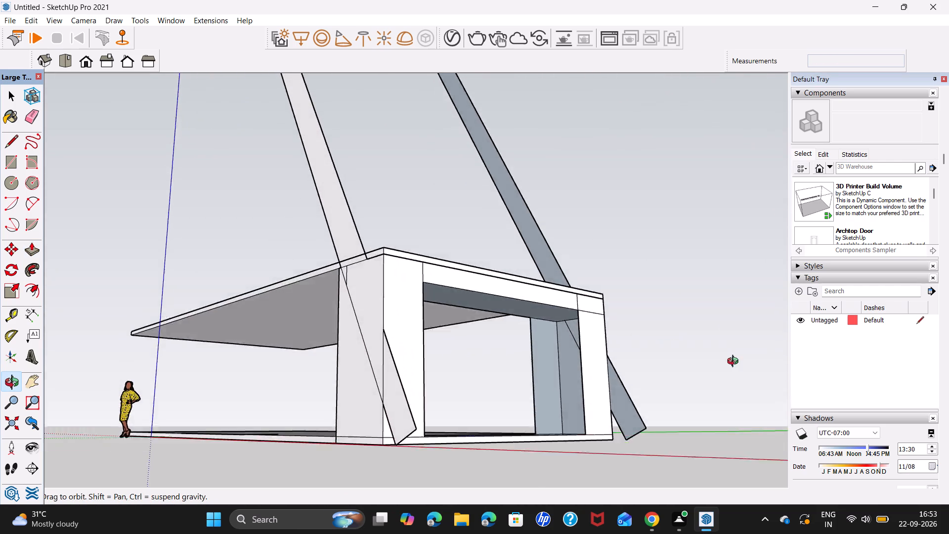
middle_drag(735, 362, 688, 456)
click(556, 370)
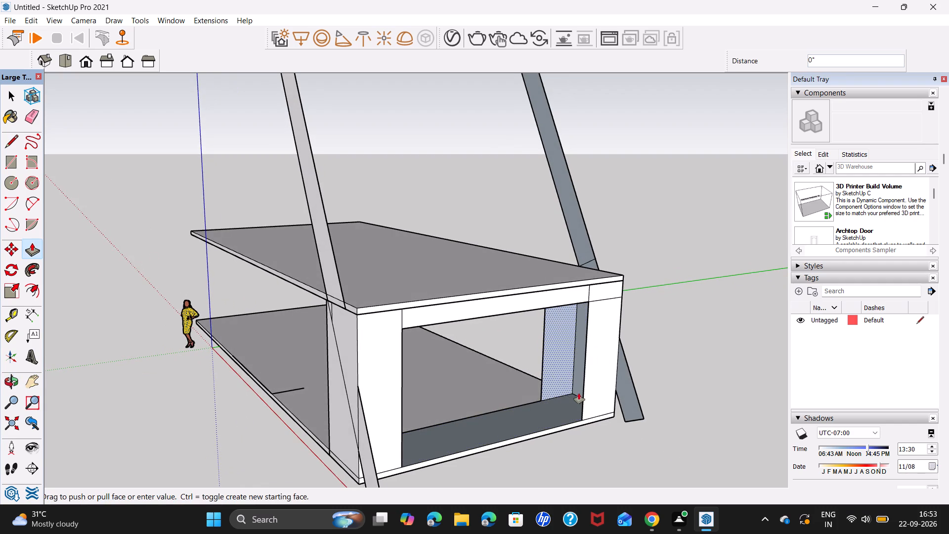
click(581, 420)
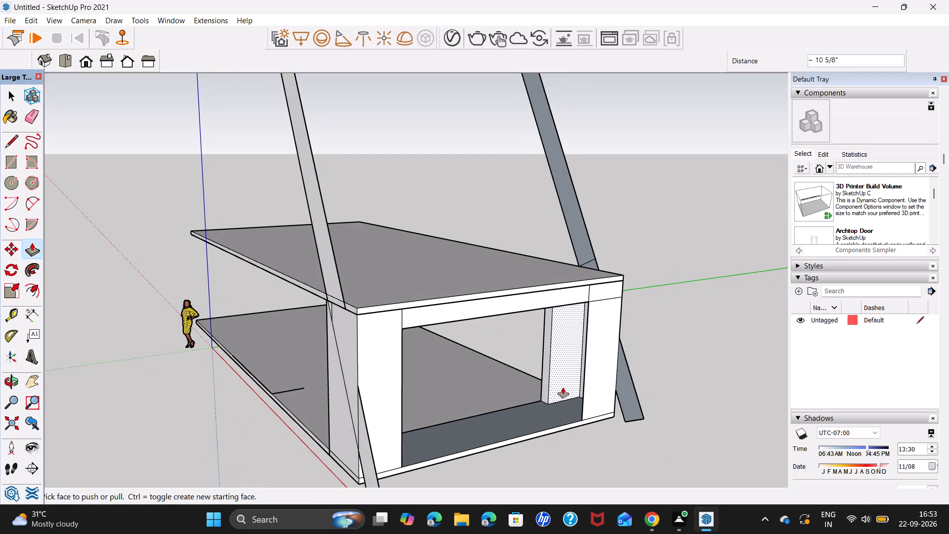
click(560, 384)
click(582, 422)
scroll(568, 393, up, 6)
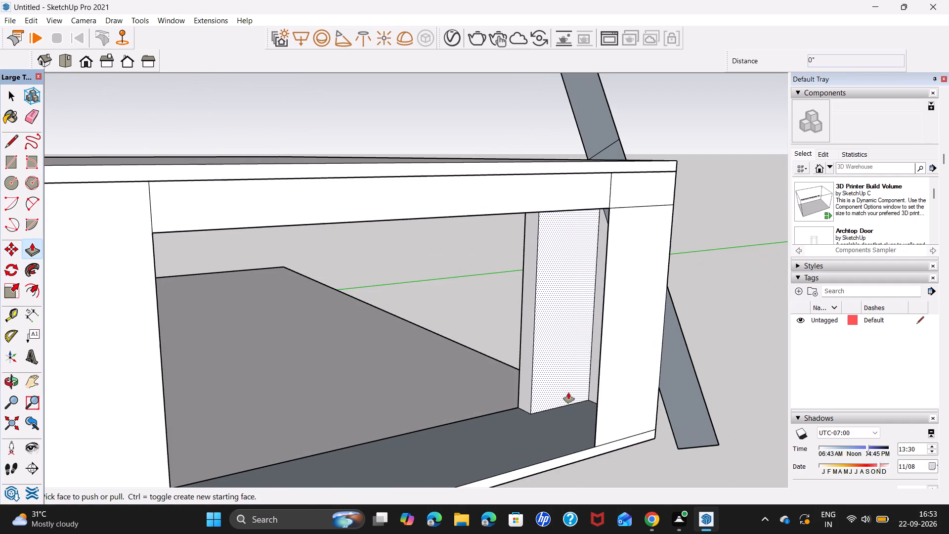
click(562, 383)
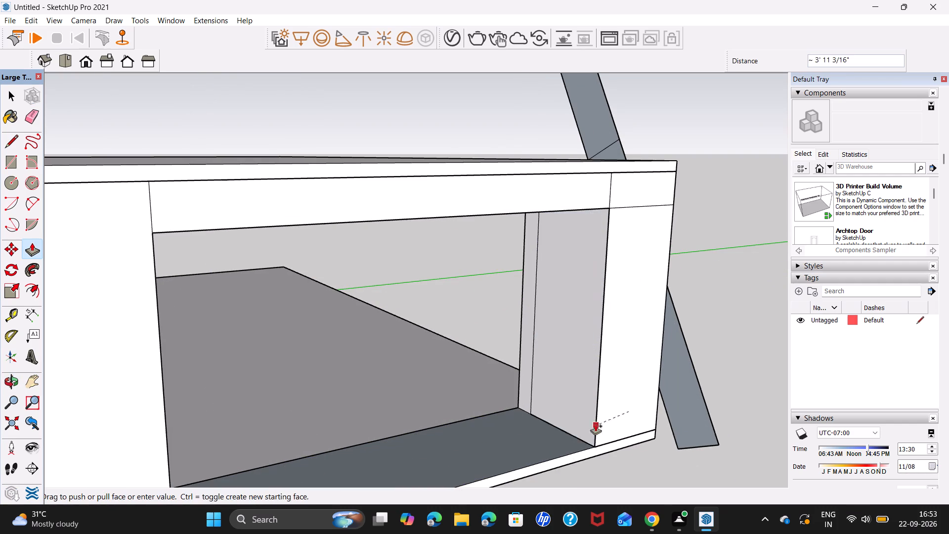
click(592, 446)
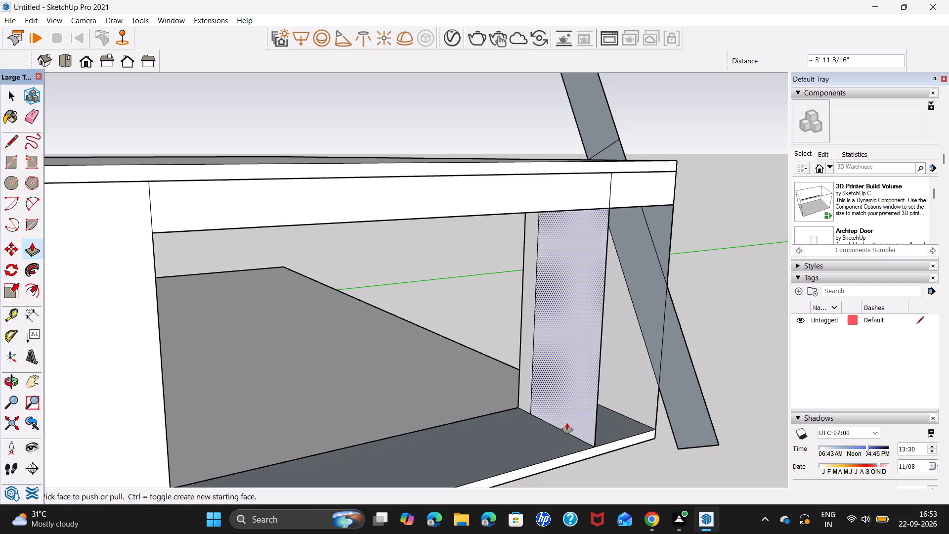
Push/Pull the recessed face of that same column forward about 3' 11 3/16", flush with the opening frame's front.
middle_drag(617, 396, 440, 388)
click(579, 371)
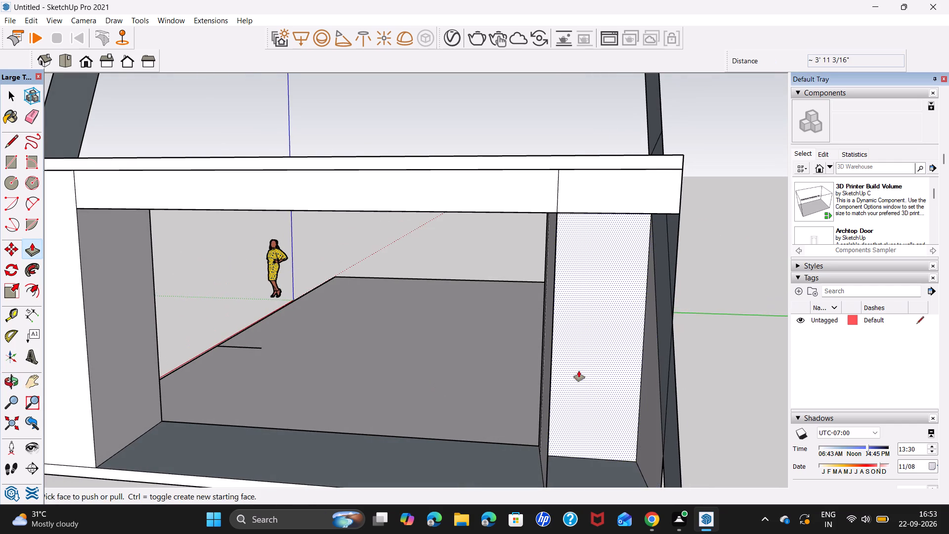
scroll(629, 426, down, 5)
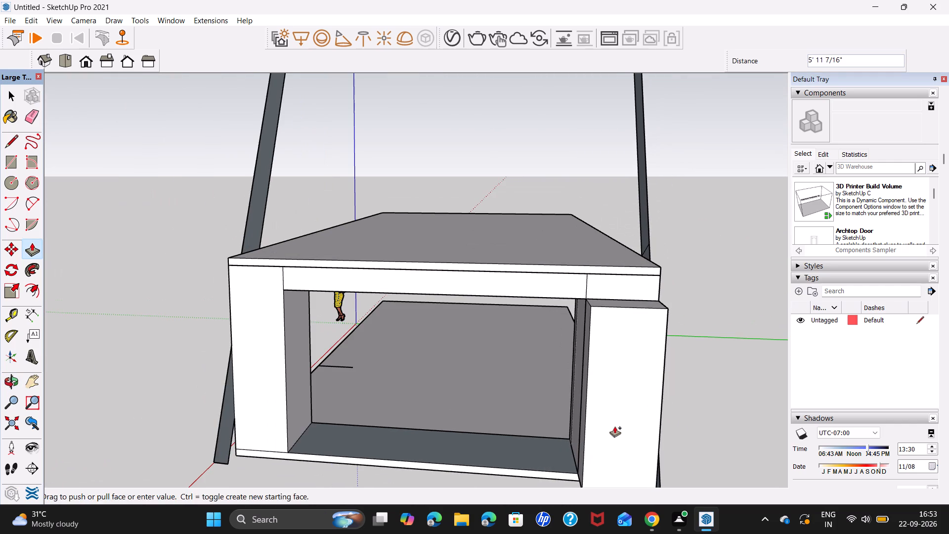
middle_drag(615, 427, 586, 370)
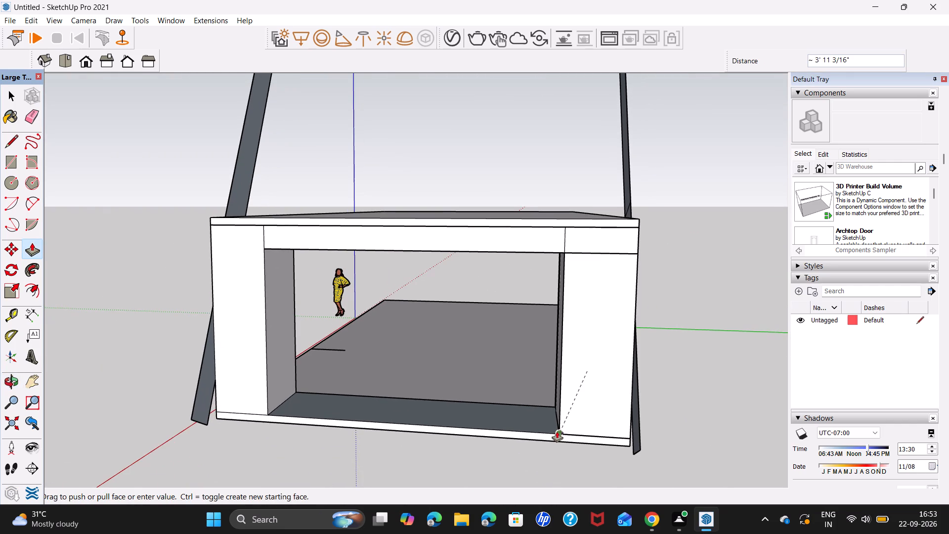
click(558, 432)
Delete the leftover vertical edge on that column's inner side face.
middle_drag(456, 432, 678, 380)
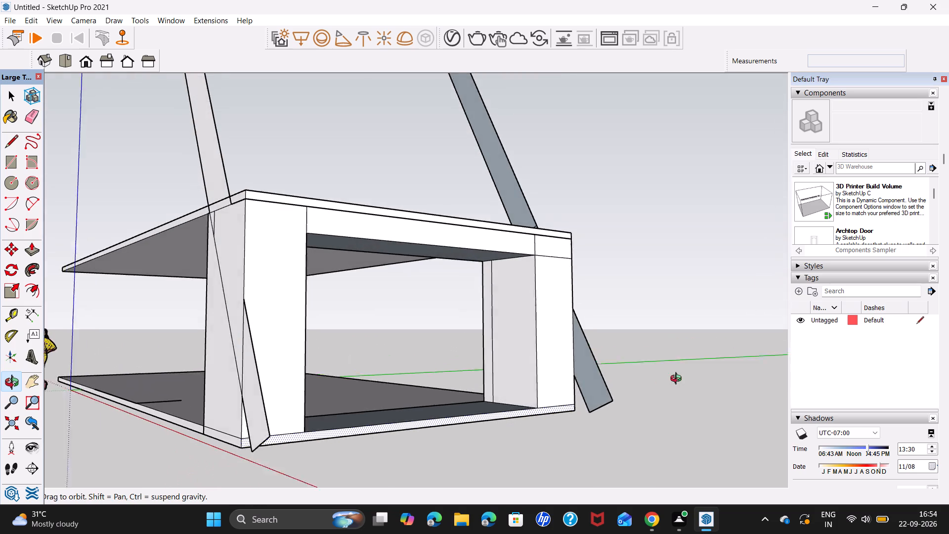
middle_drag(678, 380, 687, 375)
key(space)
click(487, 353)
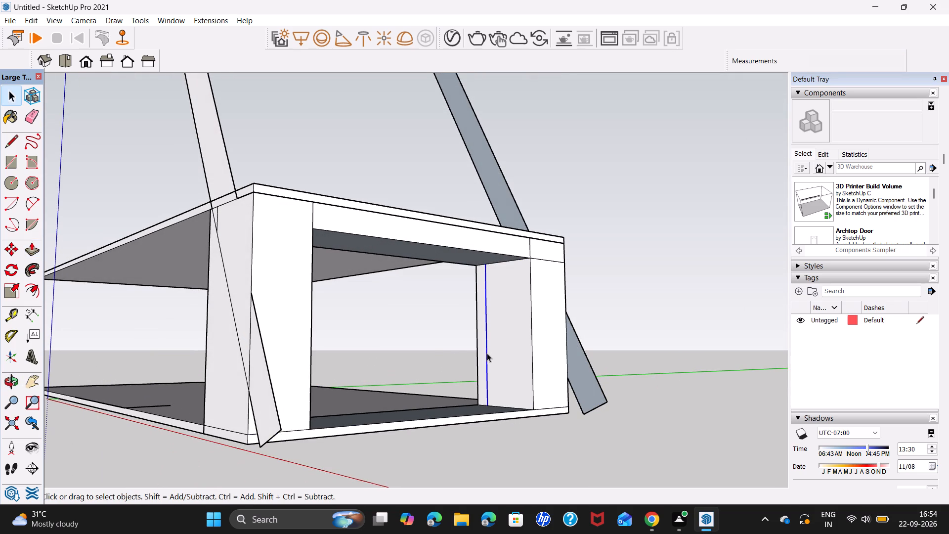
key(Delete)
Delete the leaning leg's leftover diagonal line and the short edge remnants on the opening frame's opposite outer side wall.
scroll(484, 370, down, 4)
middle_drag(328, 407, 399, 419)
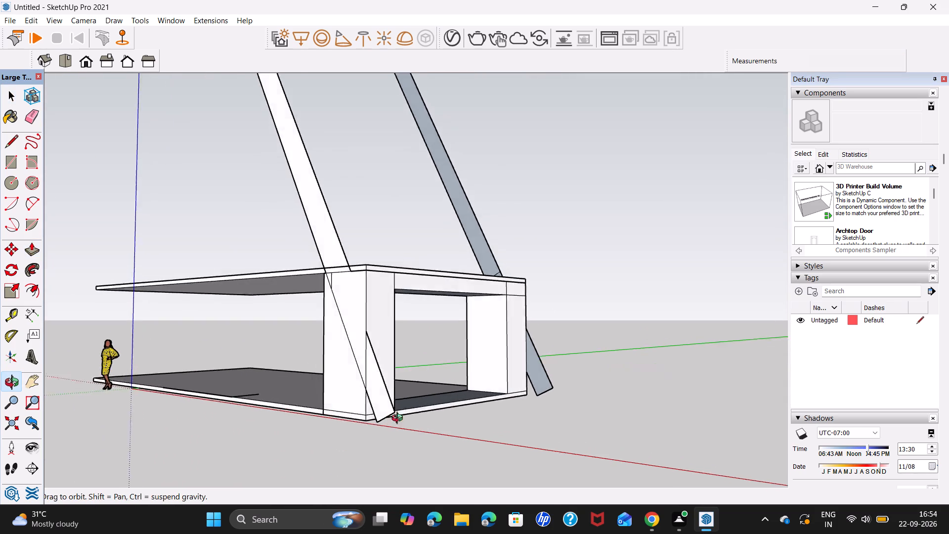
middle_drag(399, 419, 531, 400)
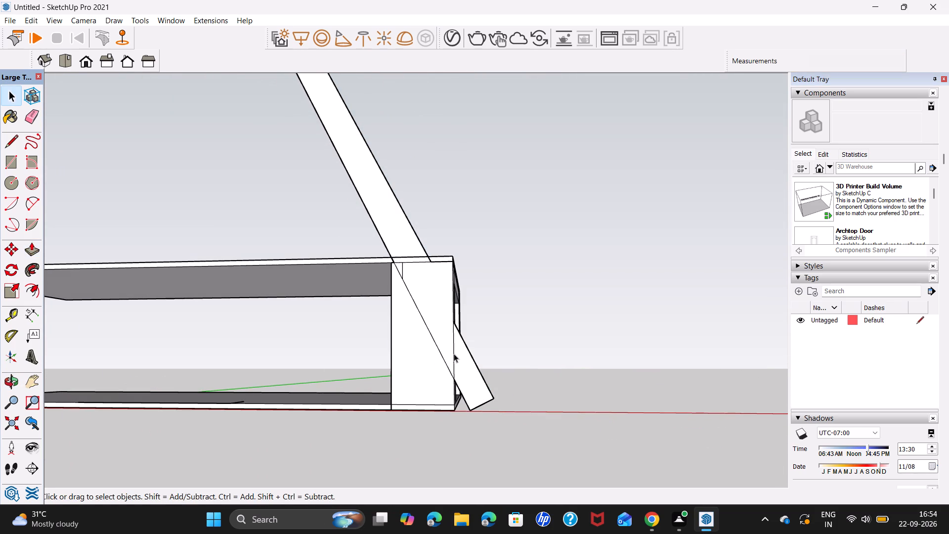
click(444, 361)
key(Delete)
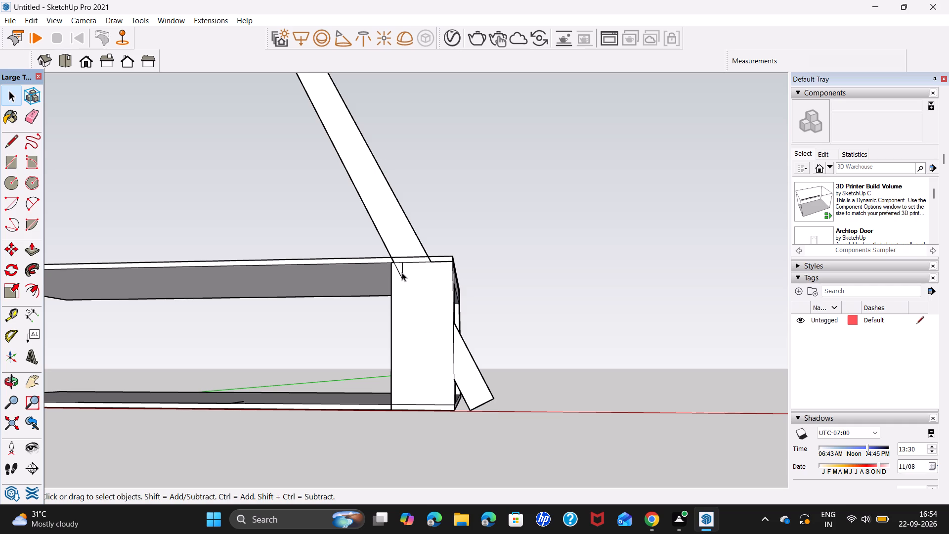
click(402, 272)
key(Delete)
click(400, 276)
key(Delete)
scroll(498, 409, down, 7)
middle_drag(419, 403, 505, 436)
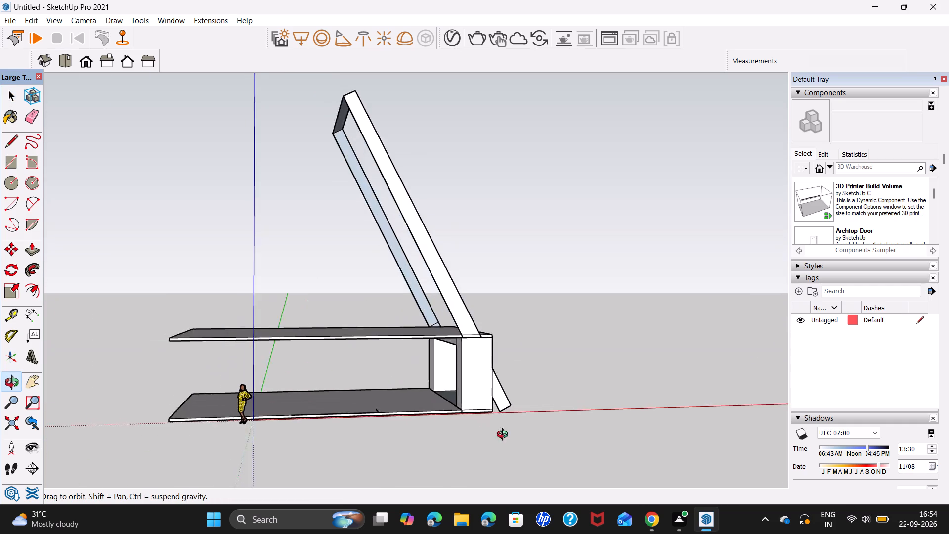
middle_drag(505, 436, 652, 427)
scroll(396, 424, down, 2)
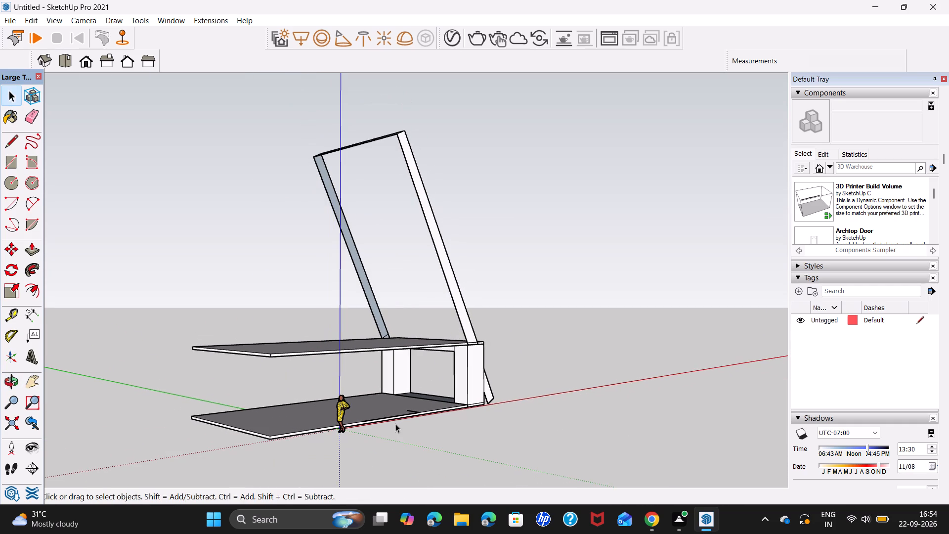
Undo the edits to the opening frame's columns and the base and roof slab extensions beside the leaning leg.
key(ctrl+z)
key(ctrl+z)
key(ctrl+z)
key(ctrl+z)
key(ctrl+z)
key(ctrl+z)
key(ctrl+z)
key(ctrl+z)
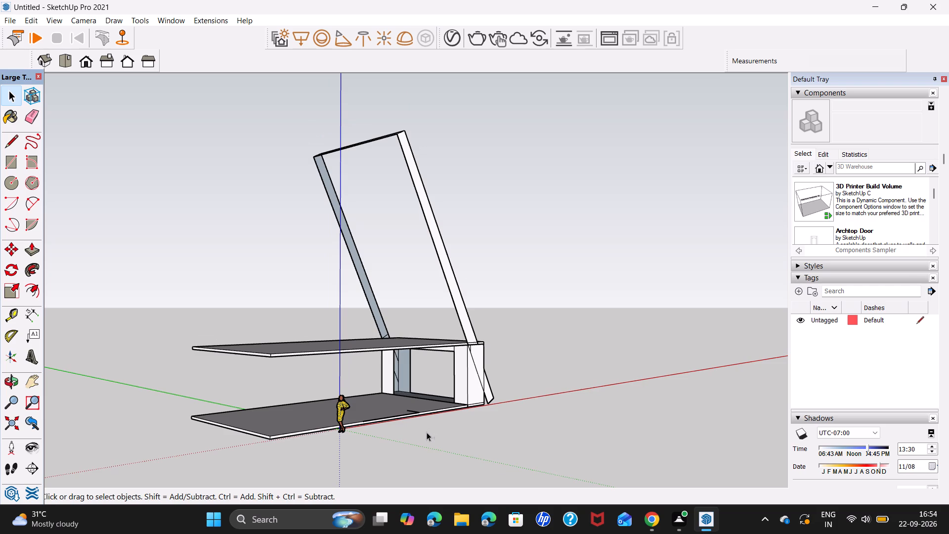
key(ctrl+z)
key(ctrl+z)
key(z)
key(ctrl+z)
key(ctrl+z)
key(ctrl+z)
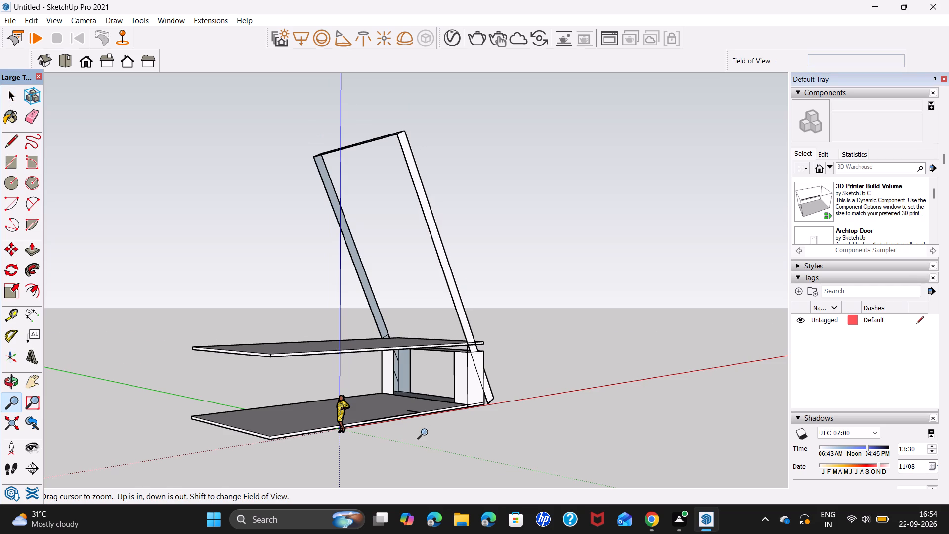
key(ctrl+z)
key(ctrl+z)
key(ctrl+z)
key(ctrl+z)
key(ctrl+z)
ctrl+click(427, 432)
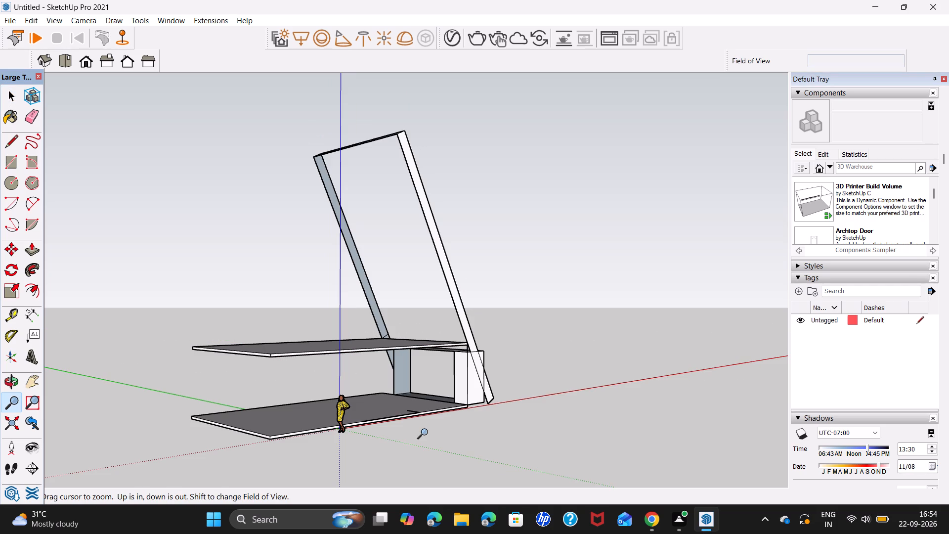
Undo the construction of the box-framed opening's outer walls beside the leaning frame's leg.
key(ctrl+z)
key(ctrl+z)
key(ctrl+z)
key(ctrl+z)
key(ctrl+z)
key(ctrl+z)
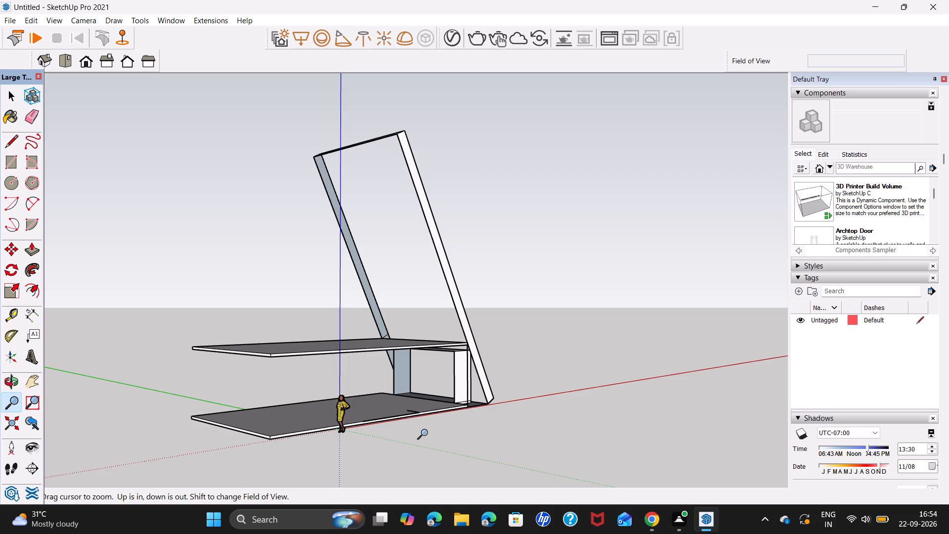
key(ctrl+z)
key(ctrl+z)
key(ctrl+z)
key(ctrl+z)
key(ctrl+z)
key(ctrl+z)
key(ctrl+z)
key(ctrl+z)
key(ctrl+z)
key(ctrl+z)
key(ctrl+z)
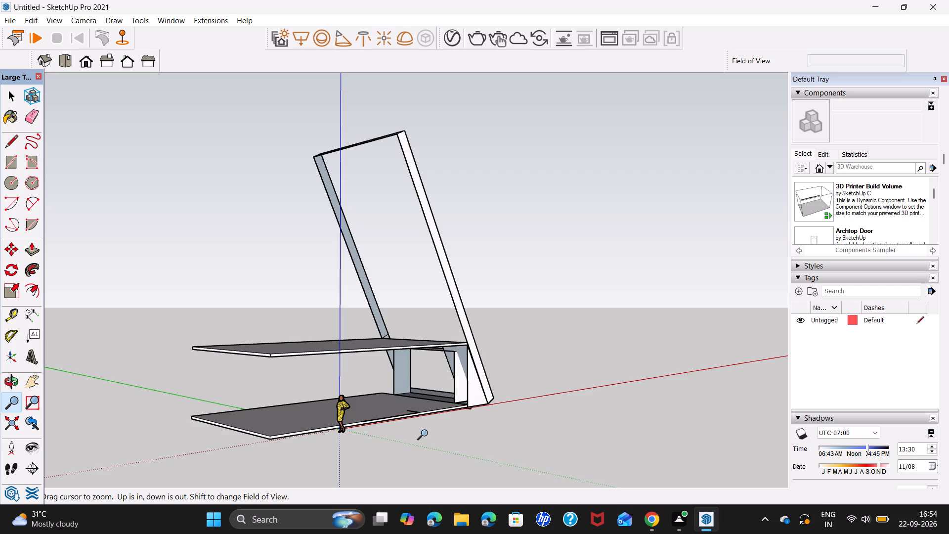
Undo the opening cut through the leaning slab and the removal of the building's walls.
key(ctrl+z)
key(ctrl+z)
key(ctrl+z)
ctrl+click(427, 433)
key(ctrl+z)
key(ctrl+z)
key(ctrl+z)
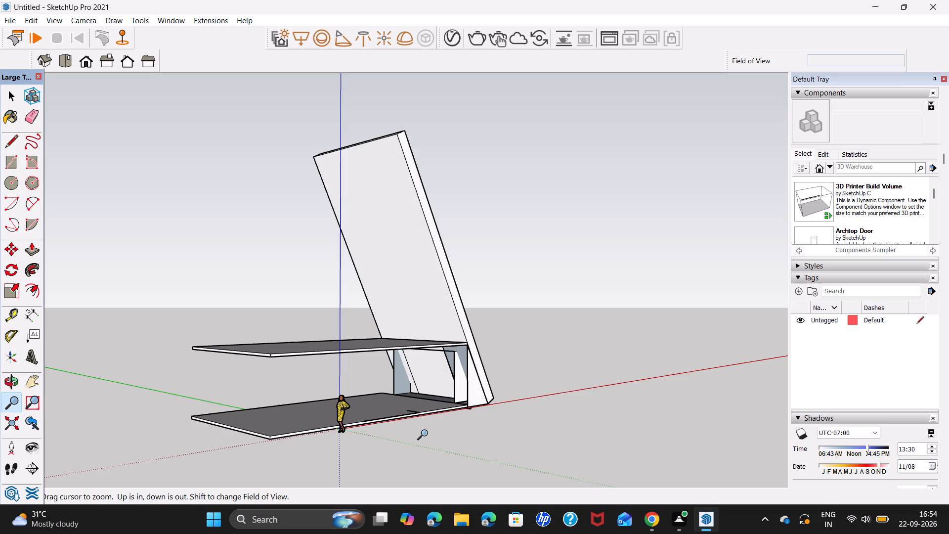
key(ctrl+z)
key(ctrl+z)
key(ctrl+z)
key(ctrl+z)
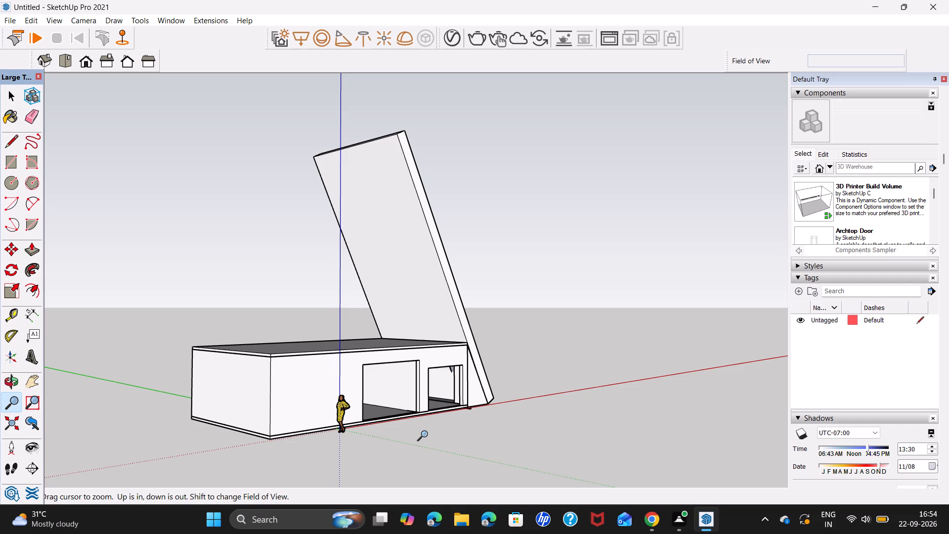
Undo the earlier edits around the smaller front opening until its stray edges are removed.
key(ctrl+z)
key(ctrl+z)
key(ctrl+z)
key(ctrl+z)
key(ctrl+z)
key(ctrl+z)
key(ctrl+z)
key(ctrl+z)
key(ctrl+z)
key(ctrl+z)
key(ctrl+z)
key(ctrl+z)
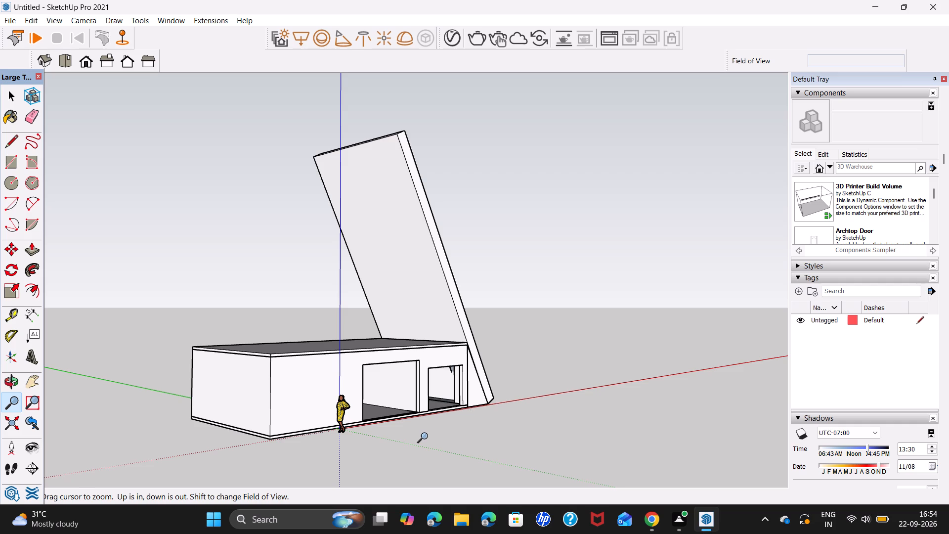
key(ctrl+z)
key(space)
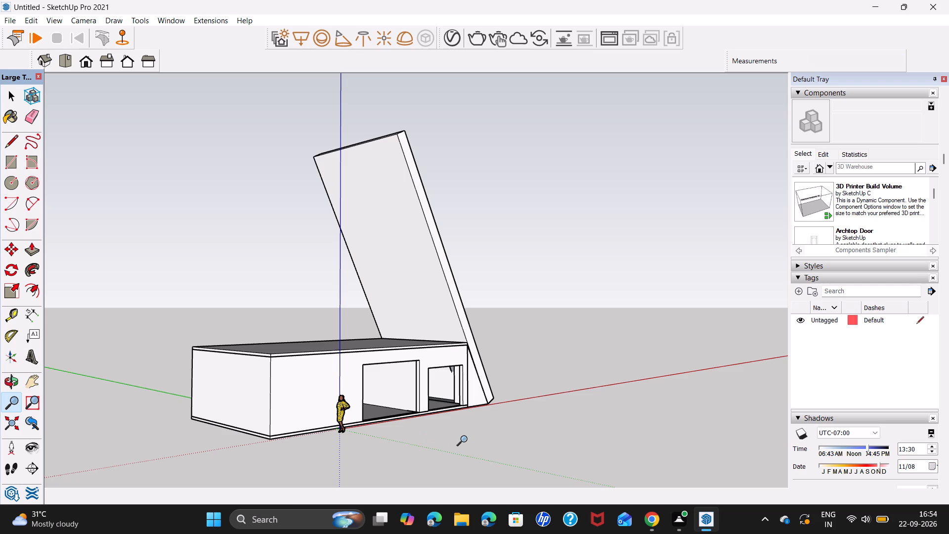
key(space)
key(space)
key(space)
click(523, 443)
key(ctrl+z)
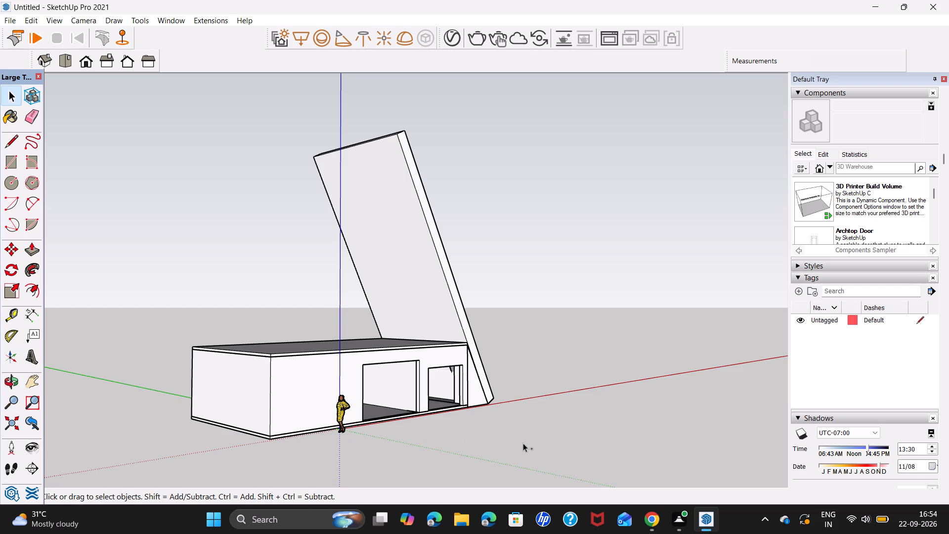
key(ctrl+z)
key(ctrl+z)
key(ctrl+z)
key(ctrl+z)
key(ctrl+z)
key(ctrl+z)
key(ctrl+z)
key(ctrl+z)
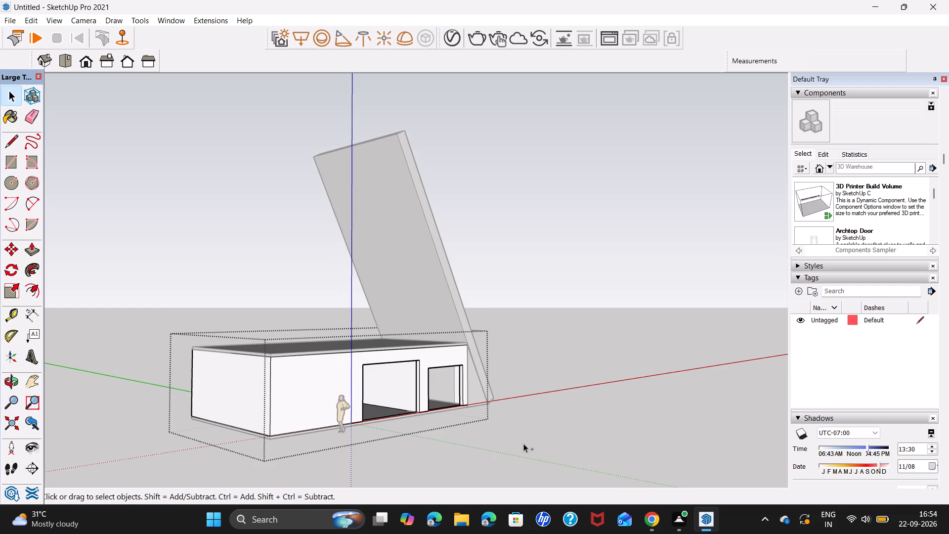
key(ctrl+z)
key(ctrl+z)
key(ctrl+z)
key(ctrl+z)
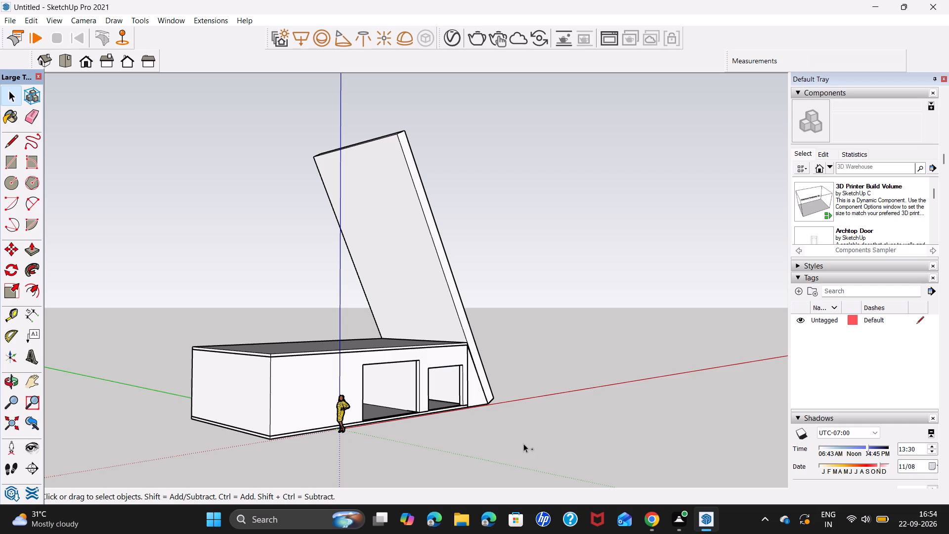
Undo the roof changes and the lengthwise extension of the building's walls and base slab.
key(ctrl+z)
key(ctrl+z)
key(ctrl+z)
key(ctrl+z)
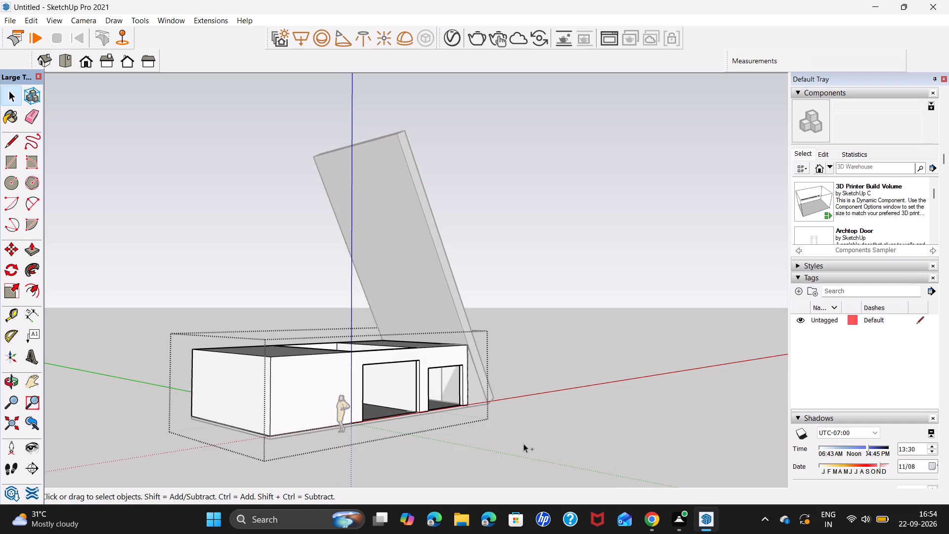
key(ctrl+z)
key(ctrl+z)
ctrl+click(523, 444)
key(ctrl+z)
key(ctrl+z)
key(ctrl+z)
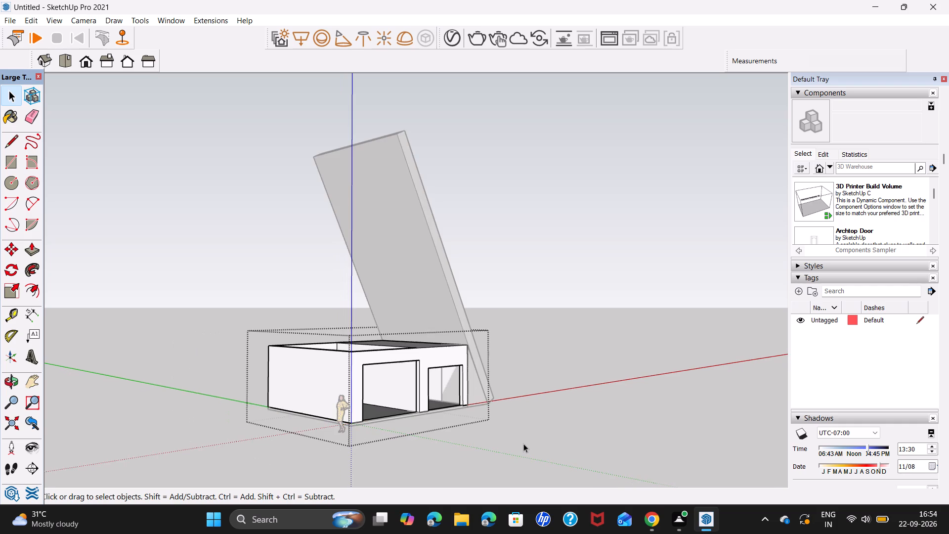
key(ctrl+z)
key(ctrl+z)
key(ctrl+z)
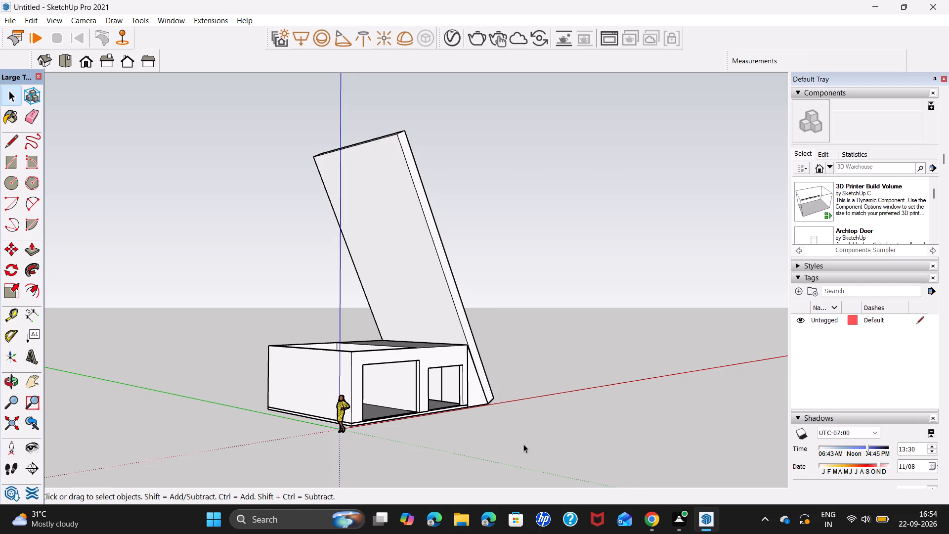
Undo the tall leaning slab and its long guide lines, back to the short sloping line at the roof corner.
key(ctrl+z)
key(ctrl+z)
key(ctrl+z)
key(ctrl+z)
key(ctrl+z)
key(ctrl+z)
key(ctrl+z)
key(ctrl+z)
key(ctrl+z)
key(ctrl+z)
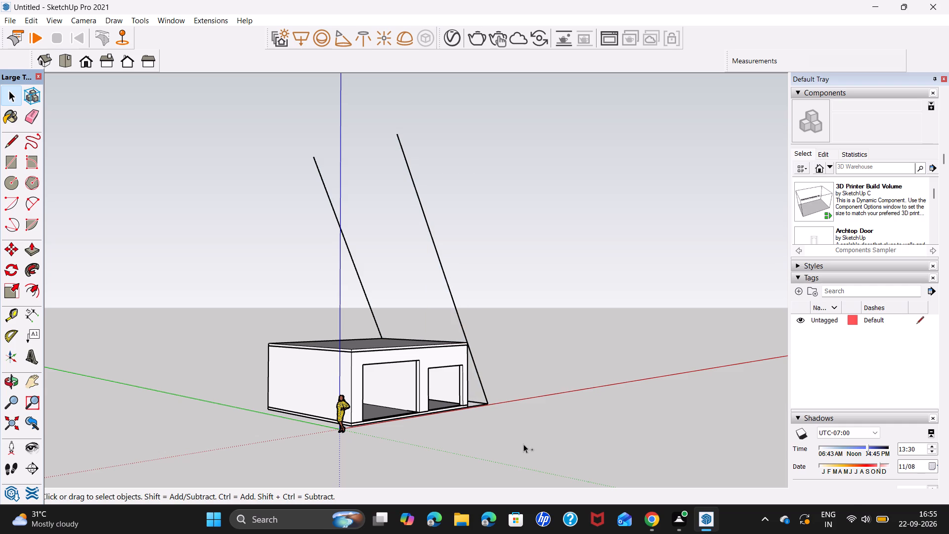
key(ctrl+z)
key(ctrl+z)
key(ctrl+z)
key(ctrl+z)
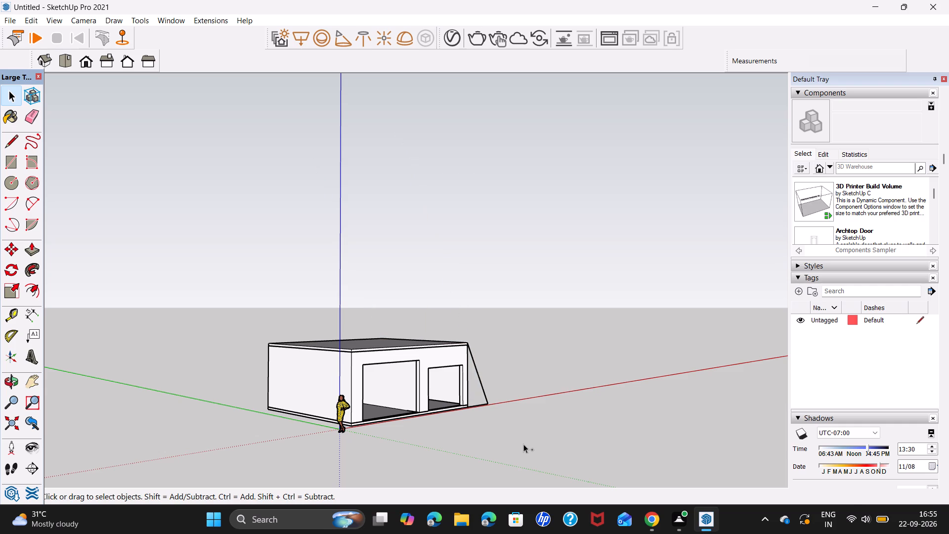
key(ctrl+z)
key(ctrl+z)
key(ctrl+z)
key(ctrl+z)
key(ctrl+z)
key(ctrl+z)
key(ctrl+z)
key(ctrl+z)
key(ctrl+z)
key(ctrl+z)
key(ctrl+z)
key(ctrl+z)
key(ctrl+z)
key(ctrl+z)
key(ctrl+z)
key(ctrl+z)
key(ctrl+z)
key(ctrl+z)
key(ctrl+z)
Delete the sloping line at the roof corner and the short line extending along the ground from the base slab.
middle_drag(491, 410, 110, 367)
scroll(467, 416, up, 7)
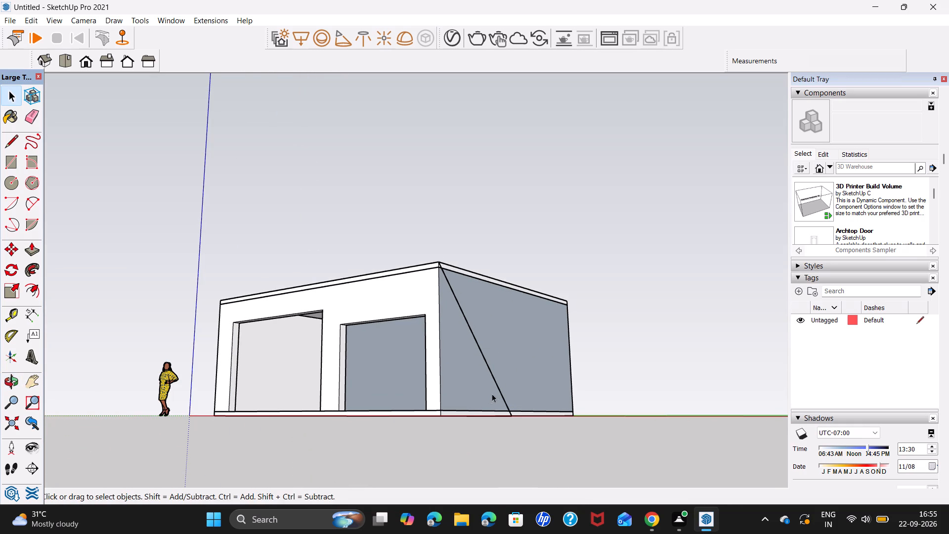
click(501, 396)
key(Delete)
middle_drag(489, 411, 606, 484)
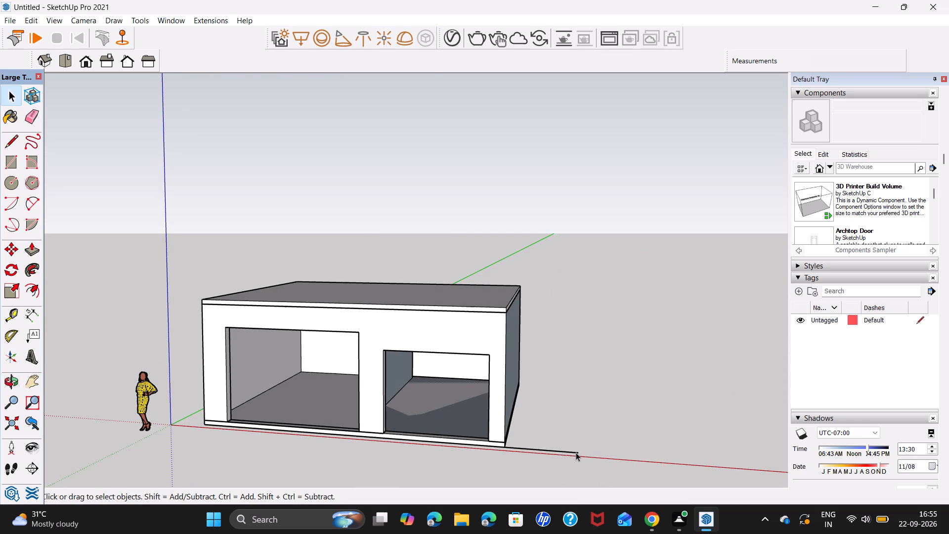
click(576, 452)
key(Delete)
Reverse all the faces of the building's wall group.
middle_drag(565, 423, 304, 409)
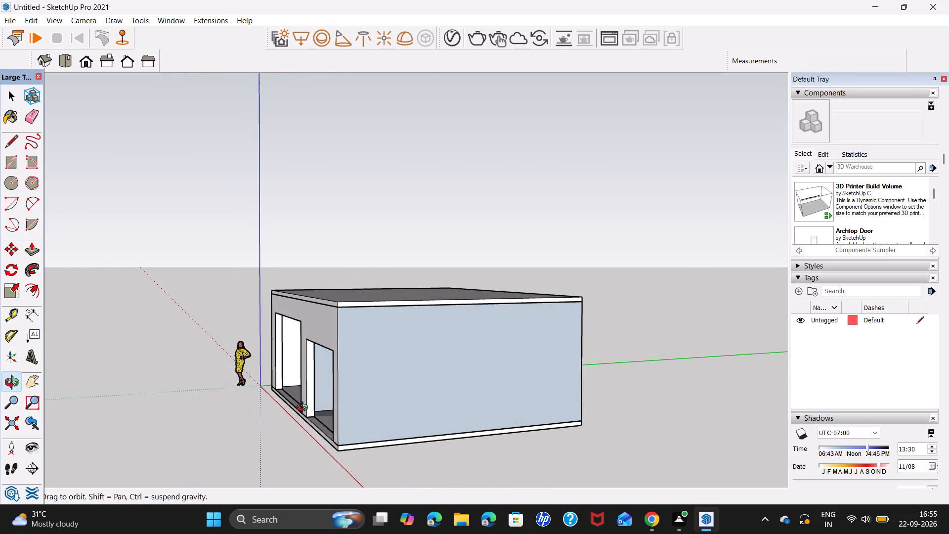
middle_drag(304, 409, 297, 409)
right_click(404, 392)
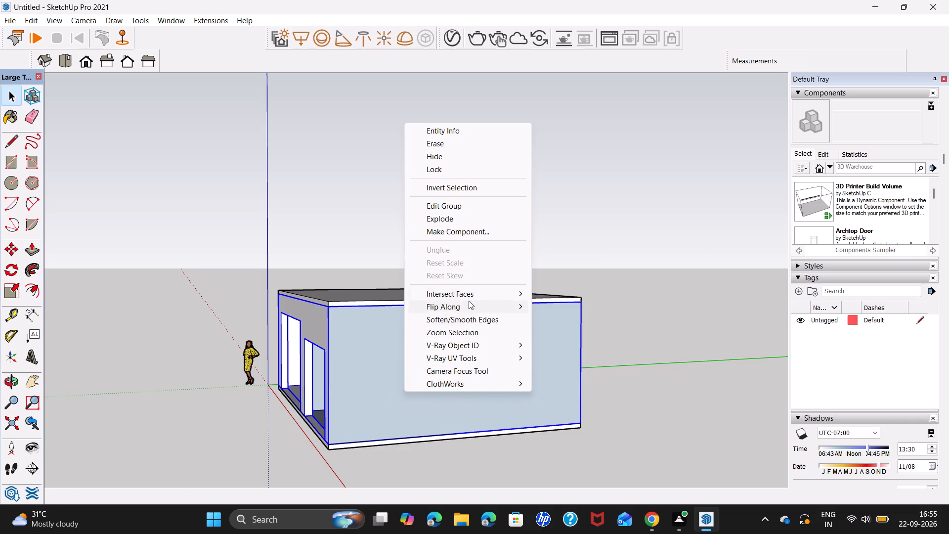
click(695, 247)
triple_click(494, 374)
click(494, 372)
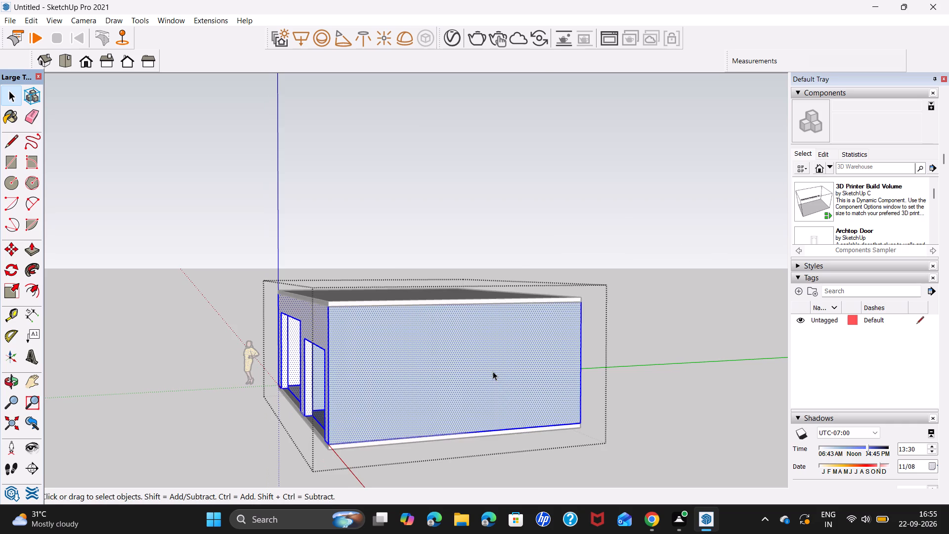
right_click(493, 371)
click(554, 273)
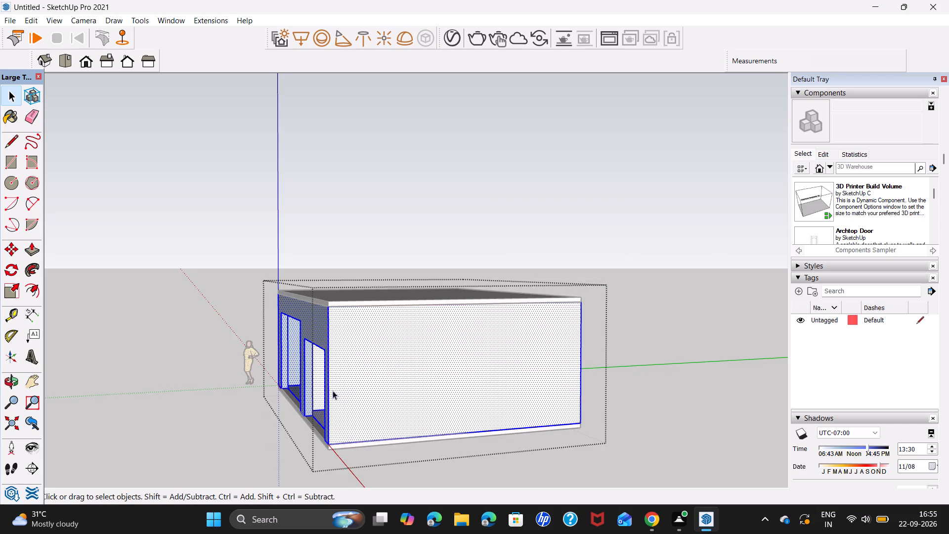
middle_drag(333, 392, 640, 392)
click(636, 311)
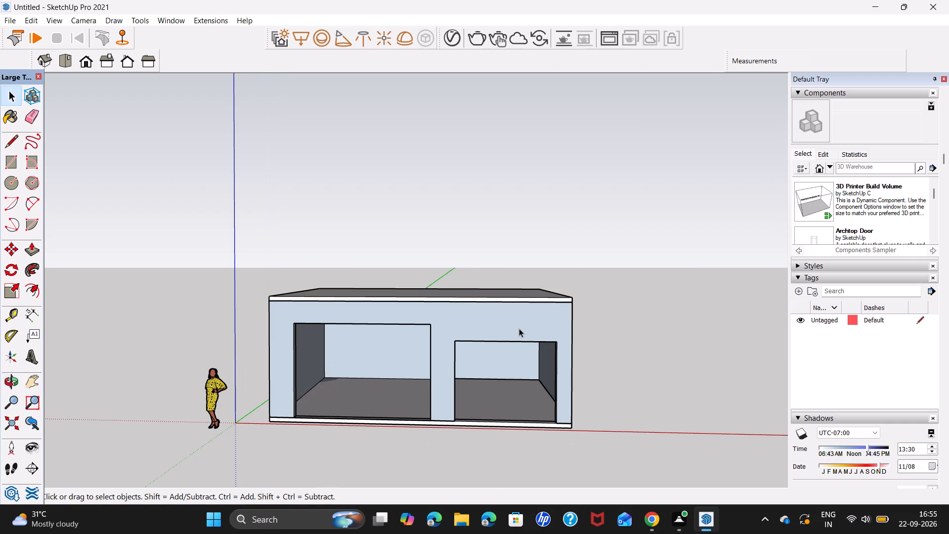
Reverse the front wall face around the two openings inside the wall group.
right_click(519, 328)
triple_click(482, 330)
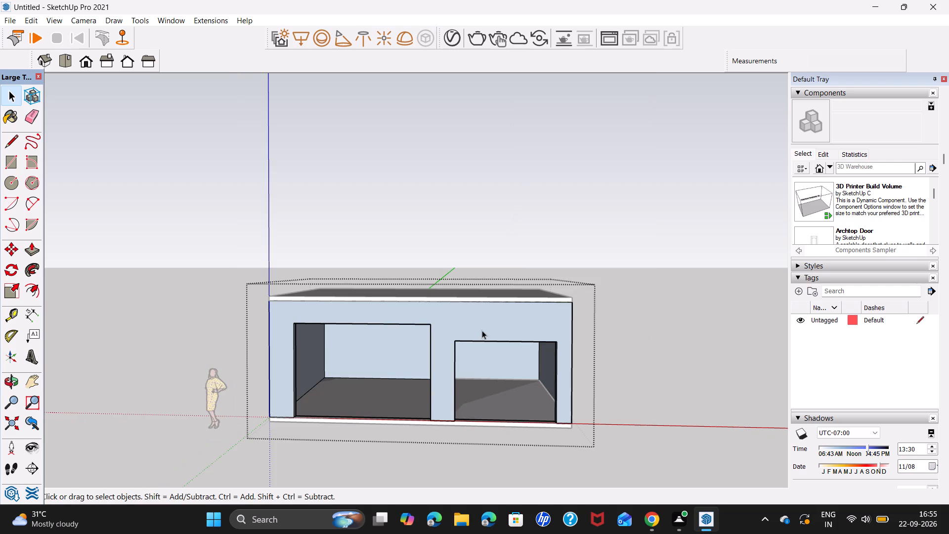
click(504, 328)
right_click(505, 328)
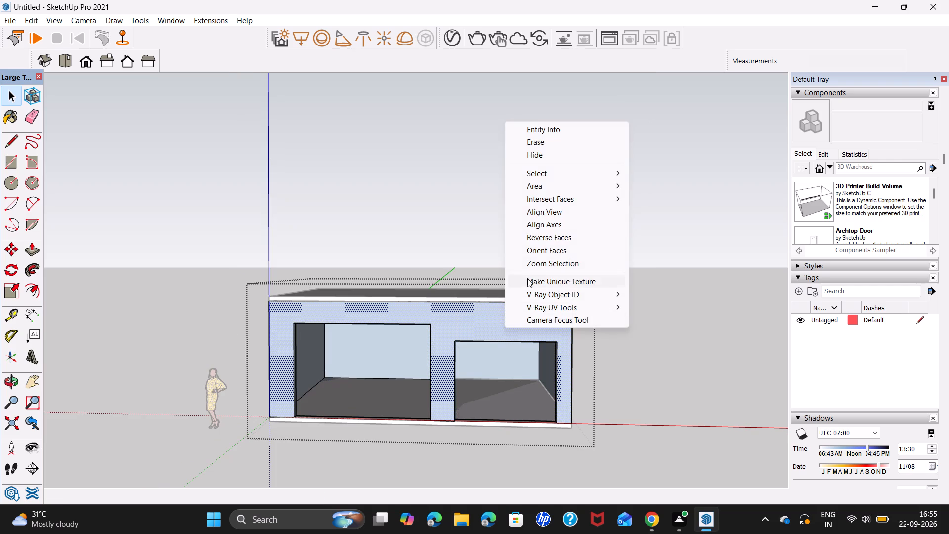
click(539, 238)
Examine the face orientation of the building's front, side and interior walls from several angles.
scroll(560, 369, up, 1)
middle_drag(560, 371, 452, 384)
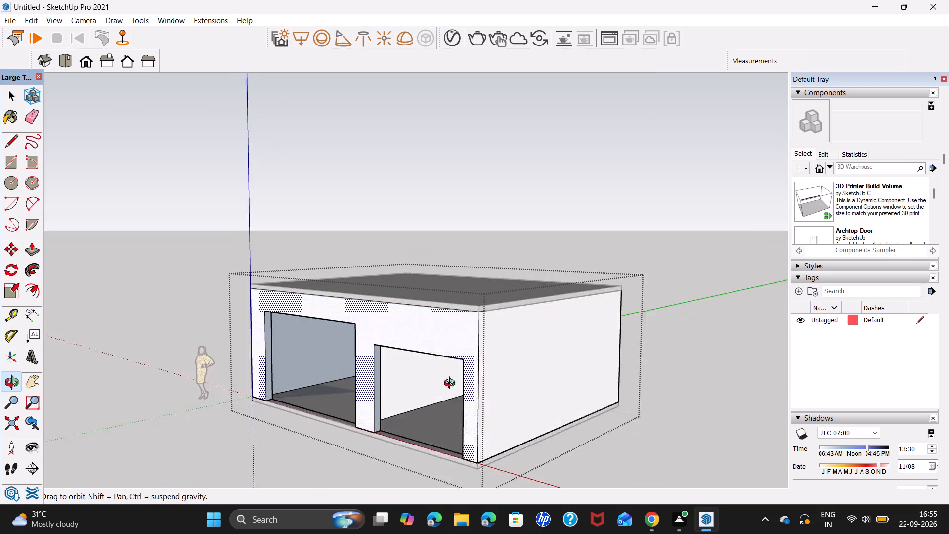
middle_drag(452, 384, 456, 384)
scroll(401, 388, down, 5)
middle_drag(280, 423, 505, 365)
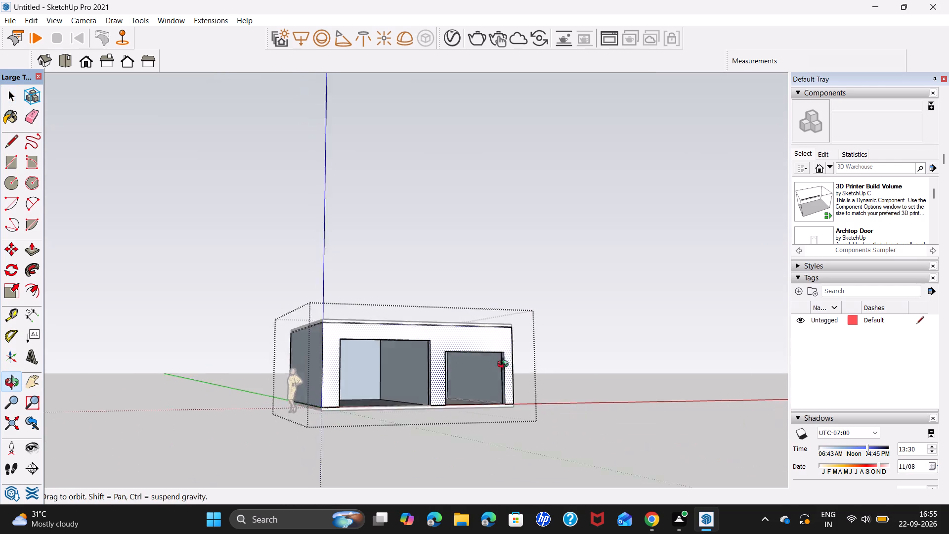
middle_drag(505, 365, 549, 364)
scroll(425, 372, down, 1)
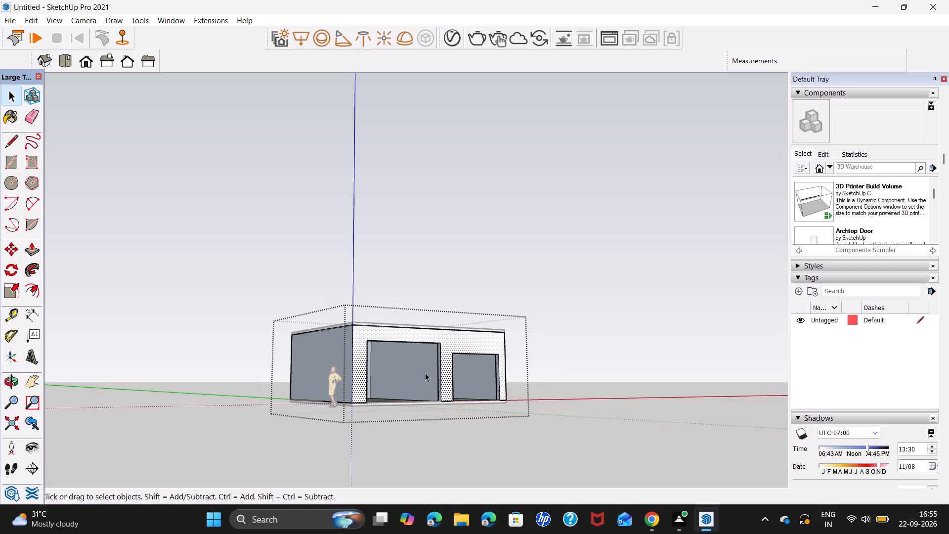
middle_drag(425, 373, 398, 479)
scroll(412, 369, up, 5)
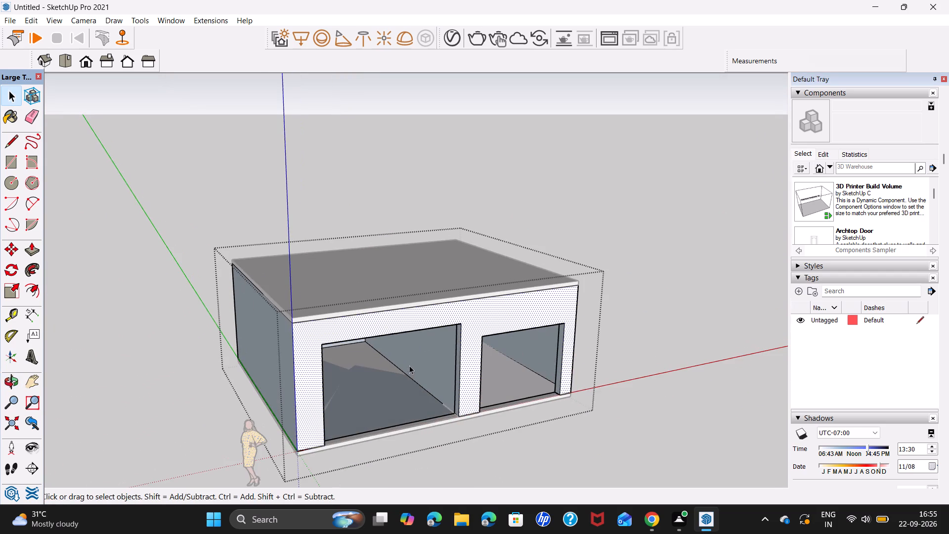
scroll(444, 402, up, 2)
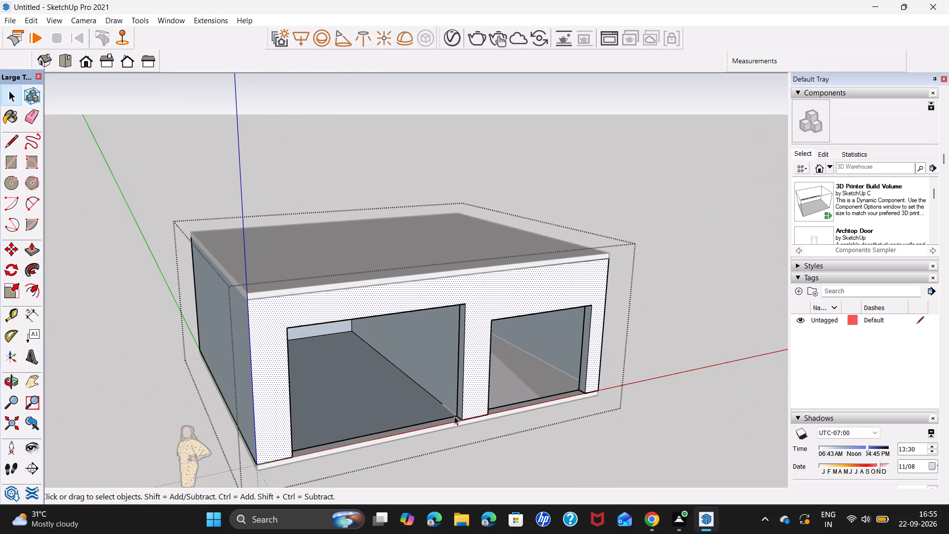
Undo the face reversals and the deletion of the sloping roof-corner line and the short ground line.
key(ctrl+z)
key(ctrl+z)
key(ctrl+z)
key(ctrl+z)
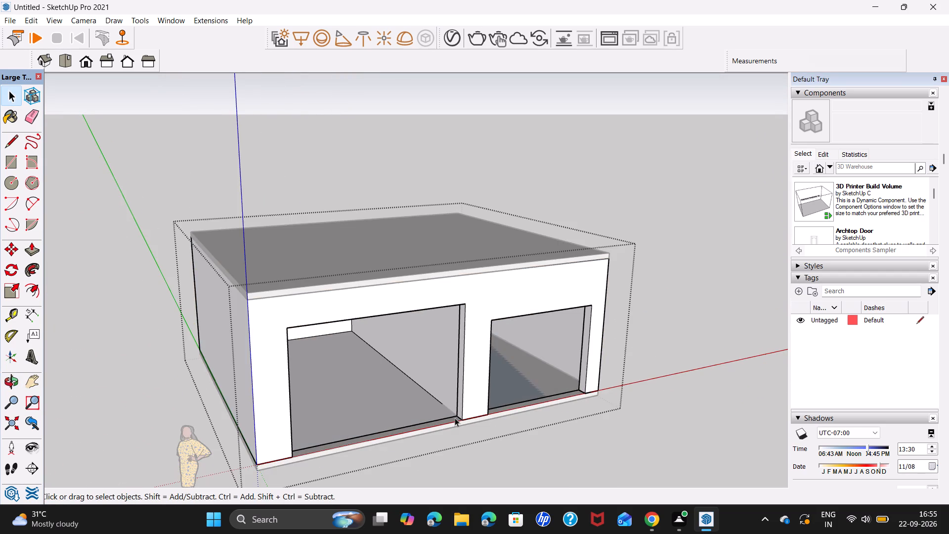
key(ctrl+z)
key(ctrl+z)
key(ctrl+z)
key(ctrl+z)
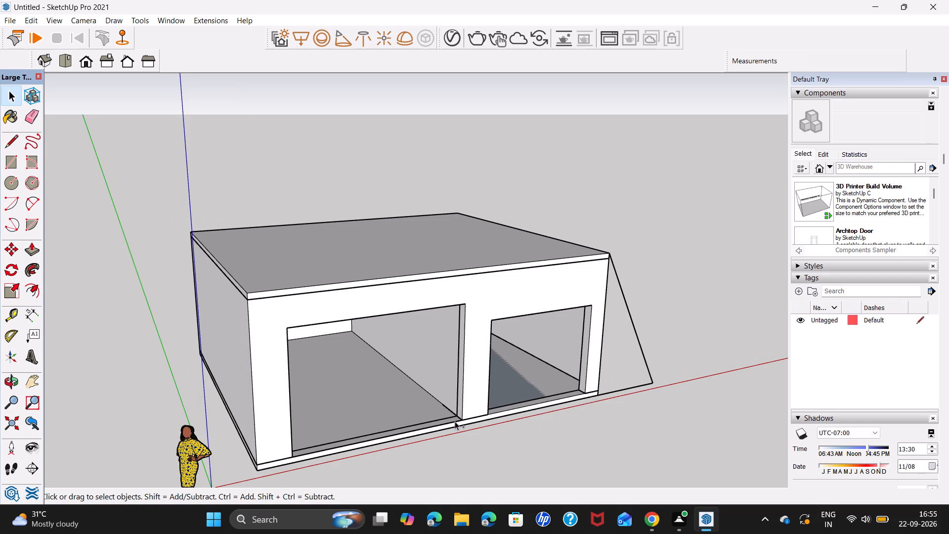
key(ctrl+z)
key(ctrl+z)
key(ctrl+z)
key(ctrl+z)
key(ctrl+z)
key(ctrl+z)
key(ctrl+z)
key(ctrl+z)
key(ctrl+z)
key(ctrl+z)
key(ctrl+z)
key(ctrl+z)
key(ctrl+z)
Delete the sloping line at the roof corner and the short ground line extending from the base slab.
middle_drag(521, 361, 297, 234)
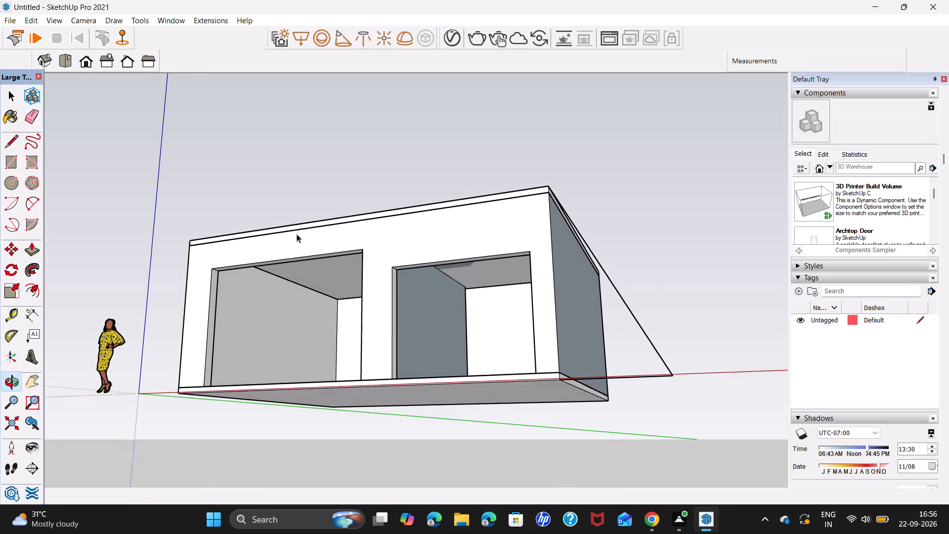
scroll(431, 306, up, 2)
middle_drag(507, 328, 265, 361)
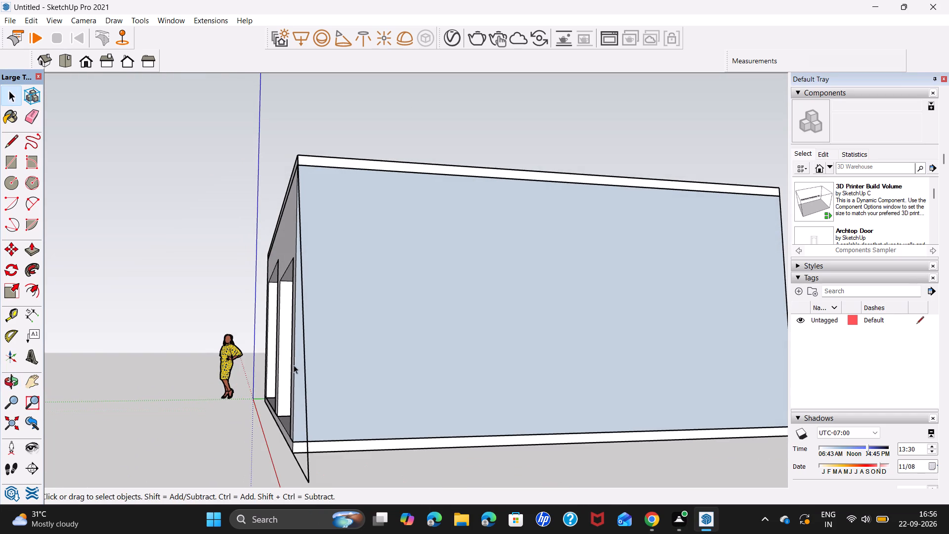
click(306, 380)
key(Delete)
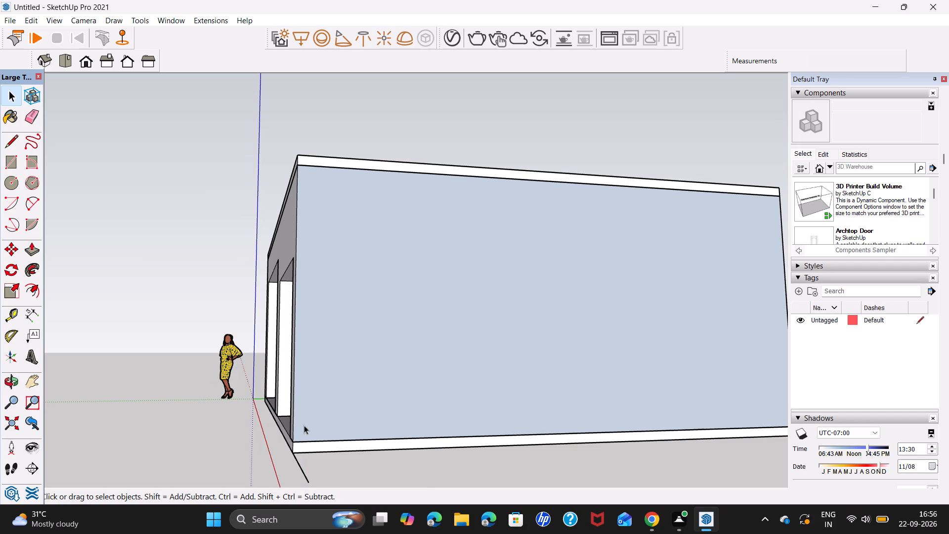
click(300, 466)
key(Delete)
Extend the base slab about 13' 4" outward along the red axis, past the side wall beside the smaller opening.
double_click(332, 449)
triple_click(335, 447)
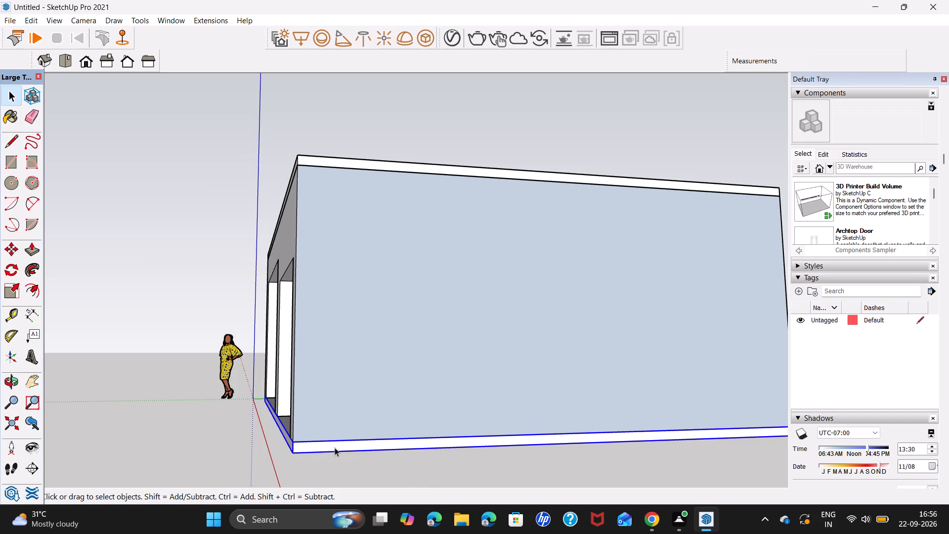
click(337, 446)
triple_click(337, 446)
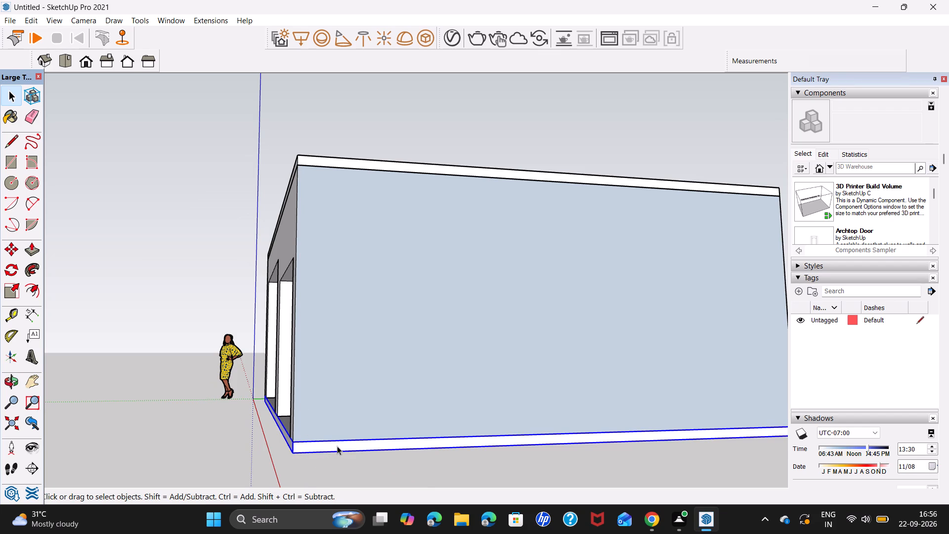
click(338, 446)
key(p)
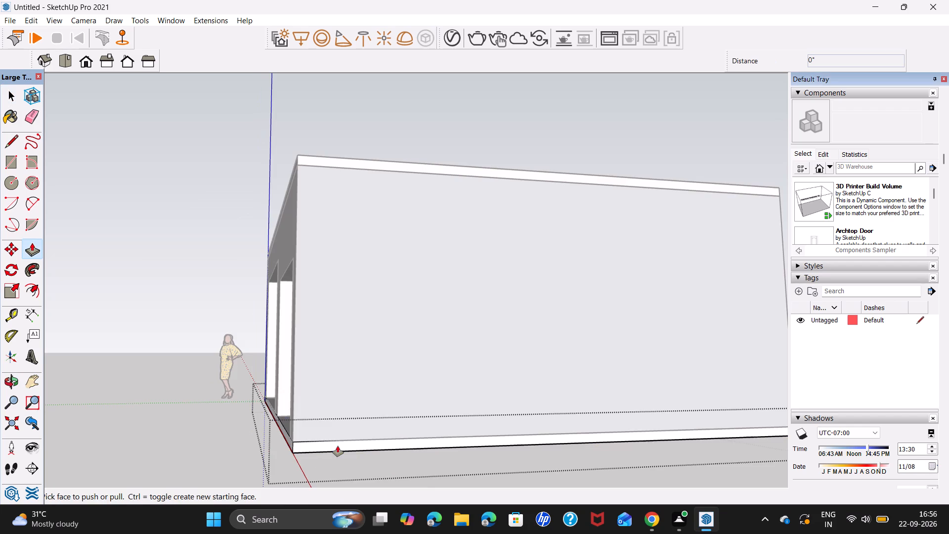
click(338, 446)
scroll(443, 459, down, 14)
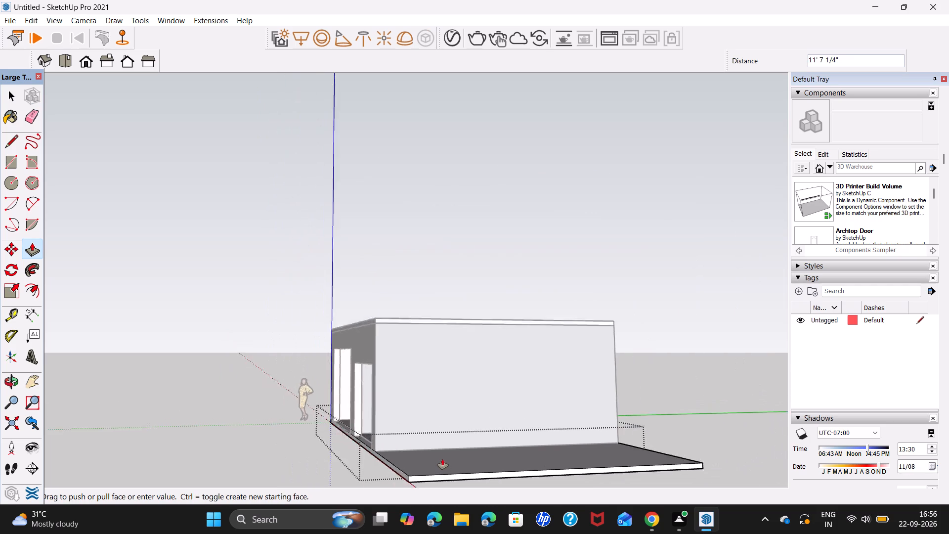
scroll(442, 459, down, 7)
middle_drag(447, 459, 665, 446)
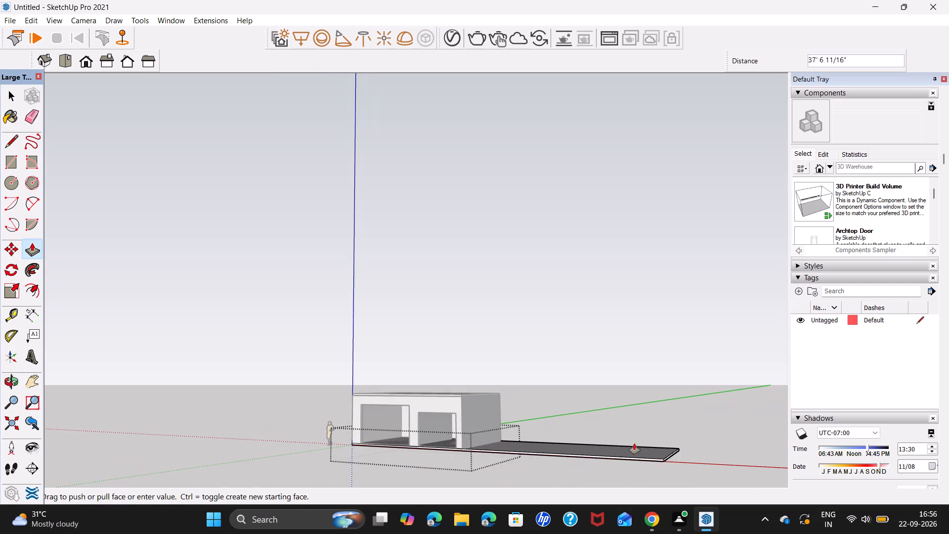
scroll(521, 456, up, 7)
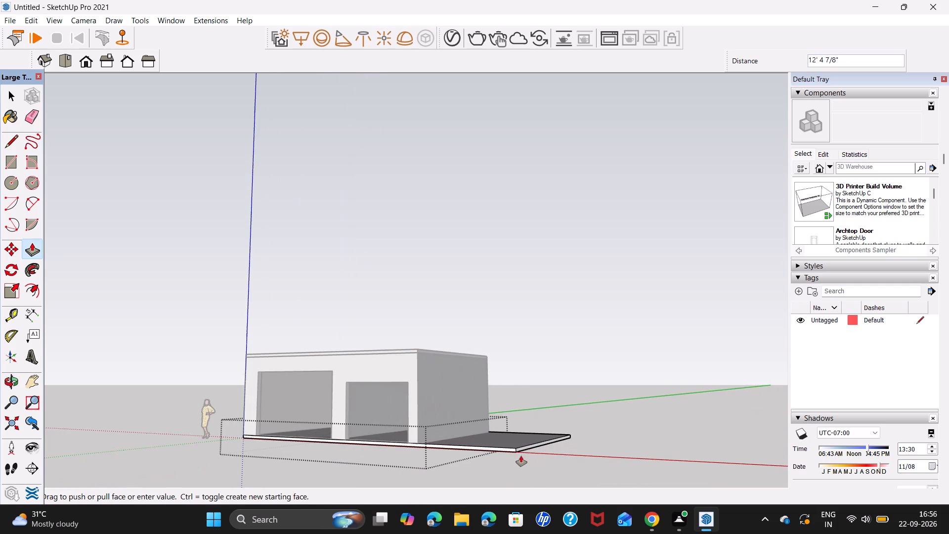
middle_drag(521, 456, 646, 454)
click(565, 452)
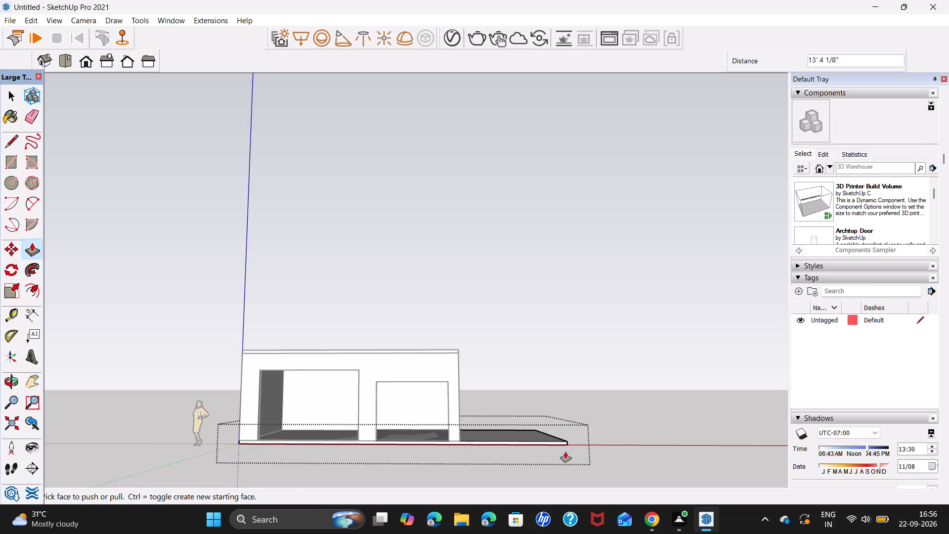
key(space)
click(573, 364)
Push/pull the side wall beside the smaller opening out to the end of the extended base slab.
middle_drag(577, 402, 448, 450)
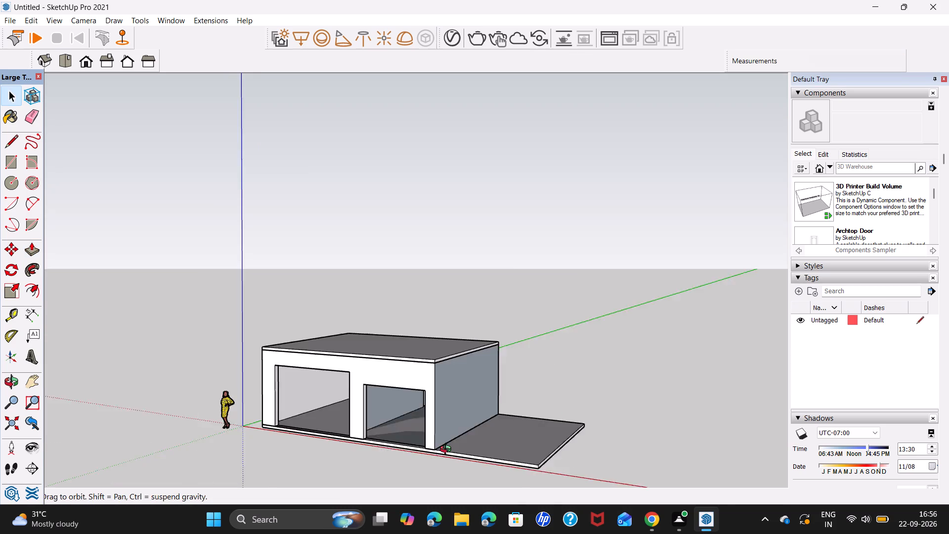
middle_drag(448, 450, 377, 446)
triple_click(443, 408)
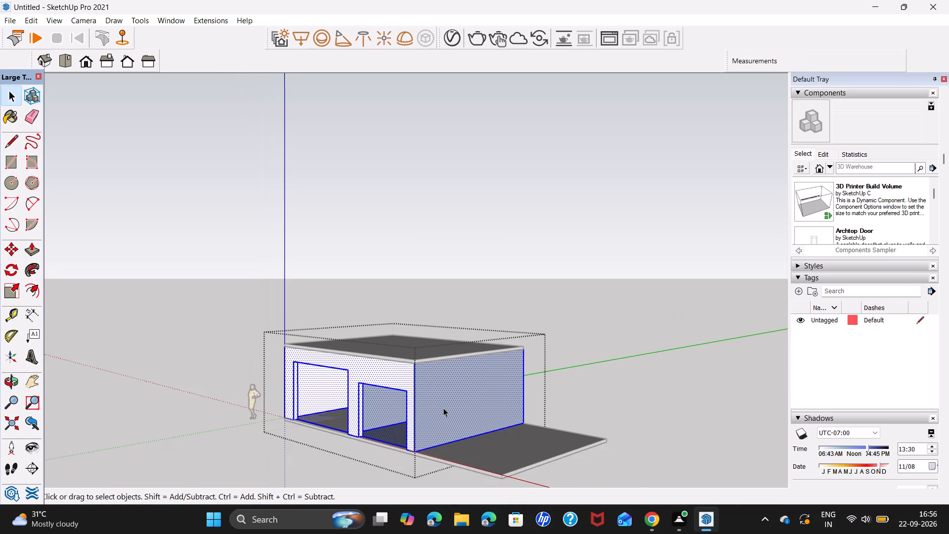
key(p)
click(443, 408)
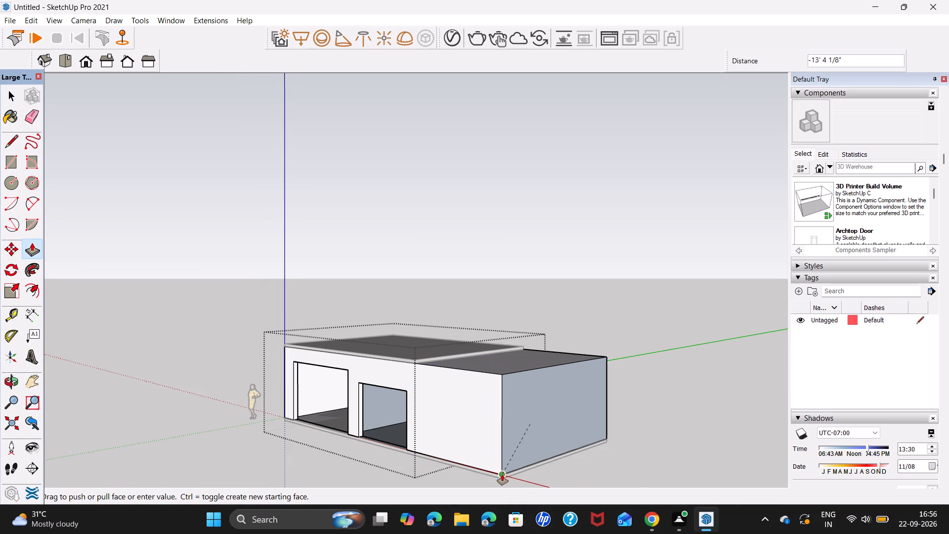
click(502, 475)
key(space)
Delete the edges and jamb framing the smaller opening, together with the front wall face around it.
click(405, 414)
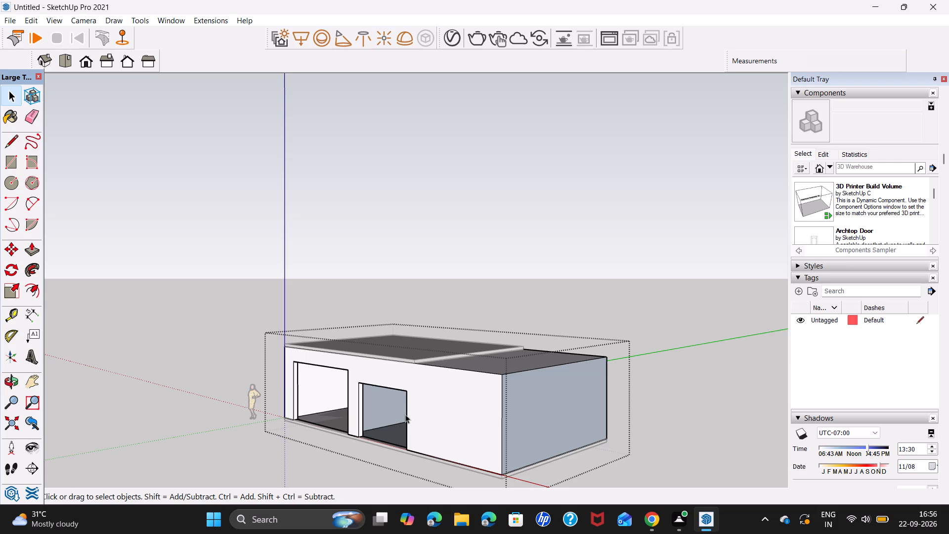
key(Delete)
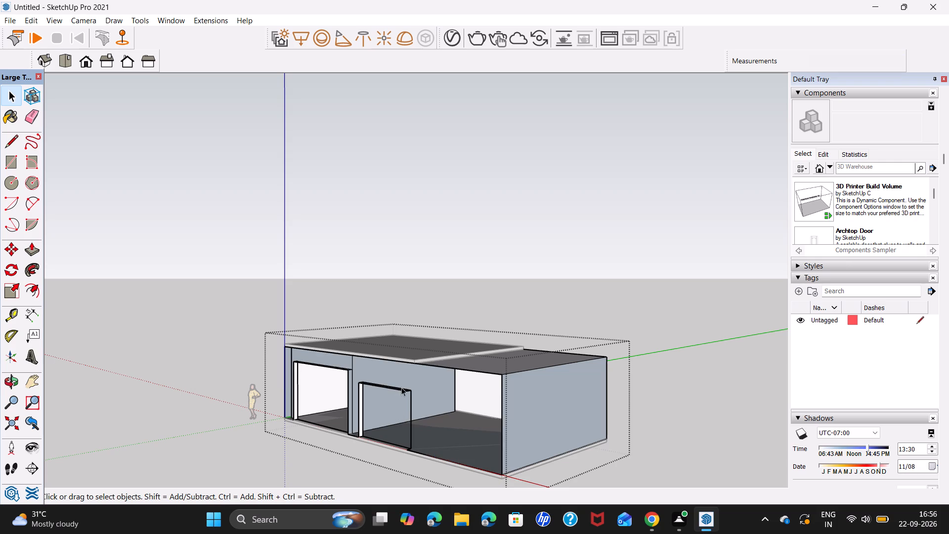
click(405, 391)
key(Delete)
click(409, 391)
key(Delete)
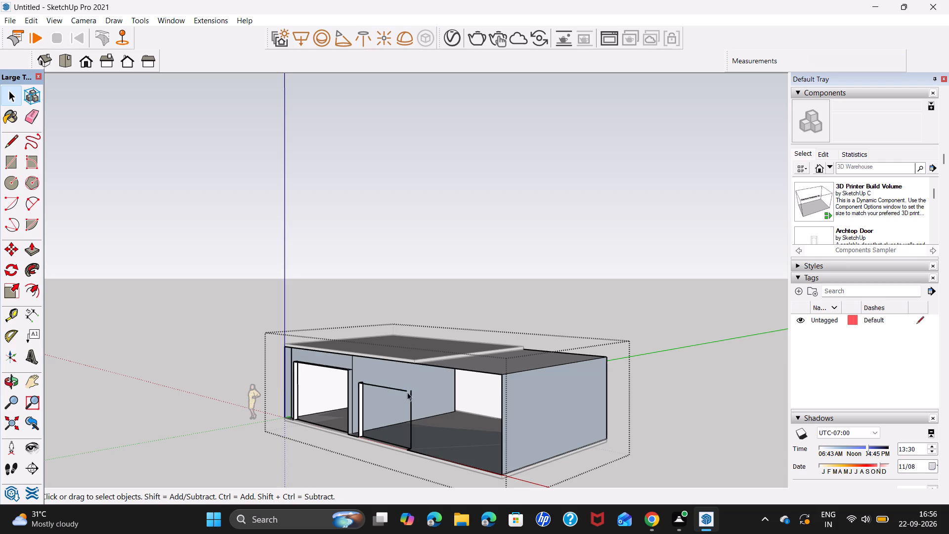
click(402, 389)
key(Delete)
click(411, 396)
key(Delete)
click(361, 411)
key(Delete)
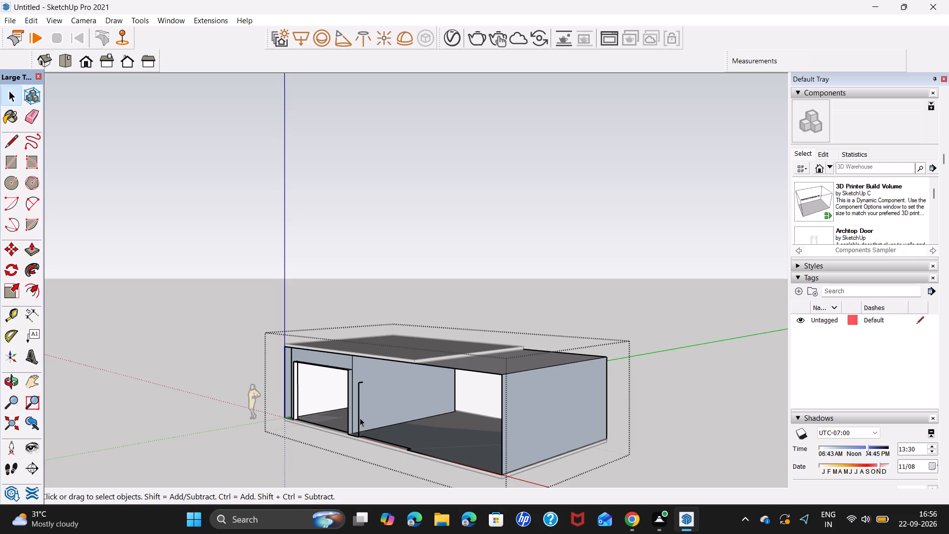
click(359, 418)
key(Delete)
click(361, 381)
key(Delete)
Delete the partition wall between the two bays, including the jamb edges on that side of the larger opening.
scroll(347, 387, up, 3)
middle_drag(383, 415, 528, 400)
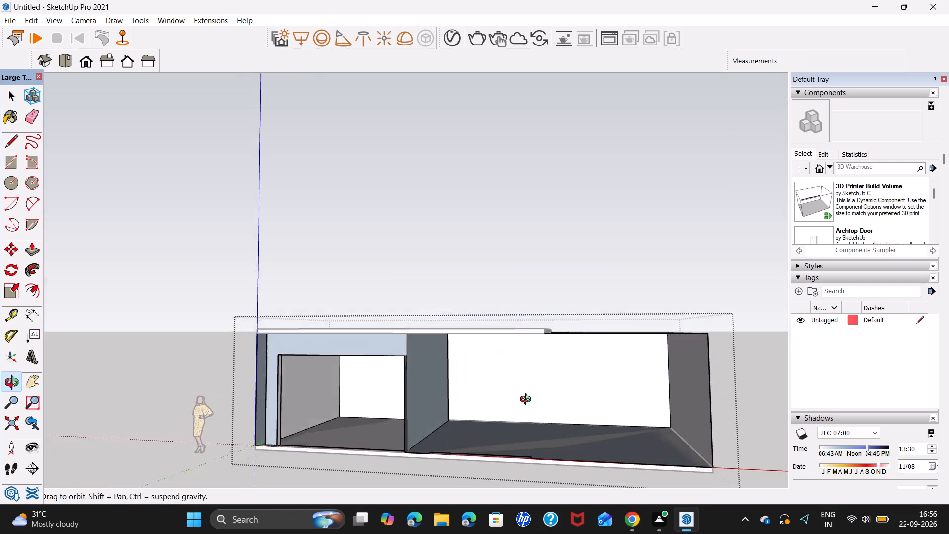
middle_drag(528, 400, 532, 414)
scroll(492, 465, up, 7)
middle_drag(518, 407, 505, 463)
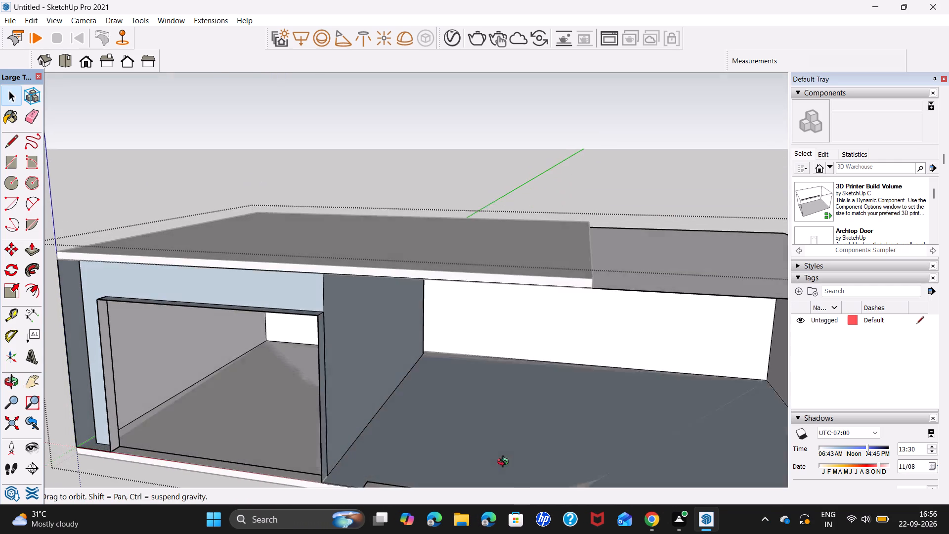
middle_drag(505, 463, 503, 468)
shift+middle_drag(517, 464, 523, 379)
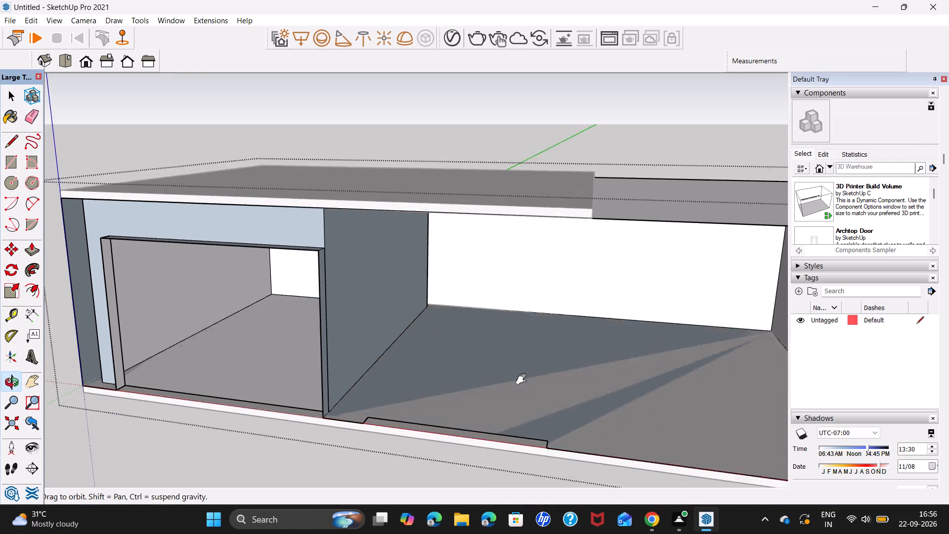
shift+middle_drag(523, 379, 525, 366)
middle_drag(518, 380, 510, 419)
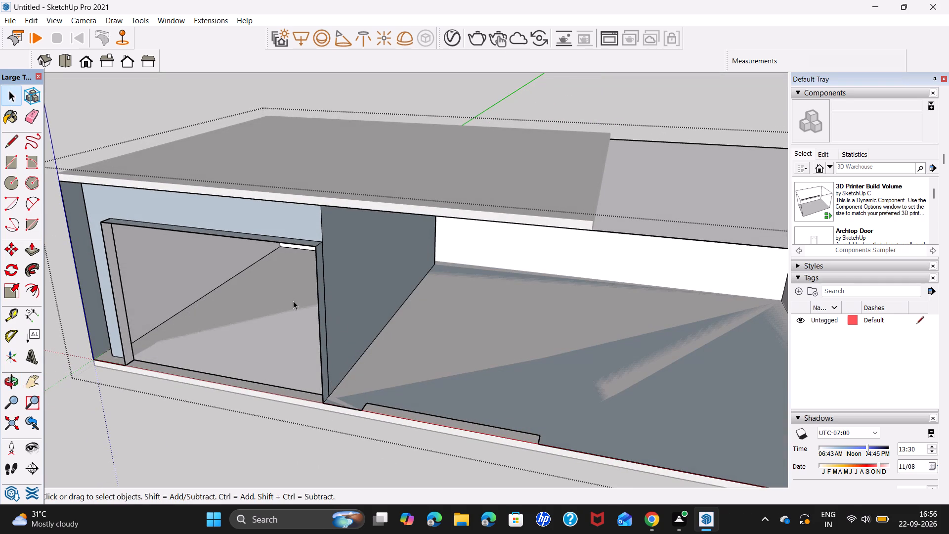
click(318, 306)
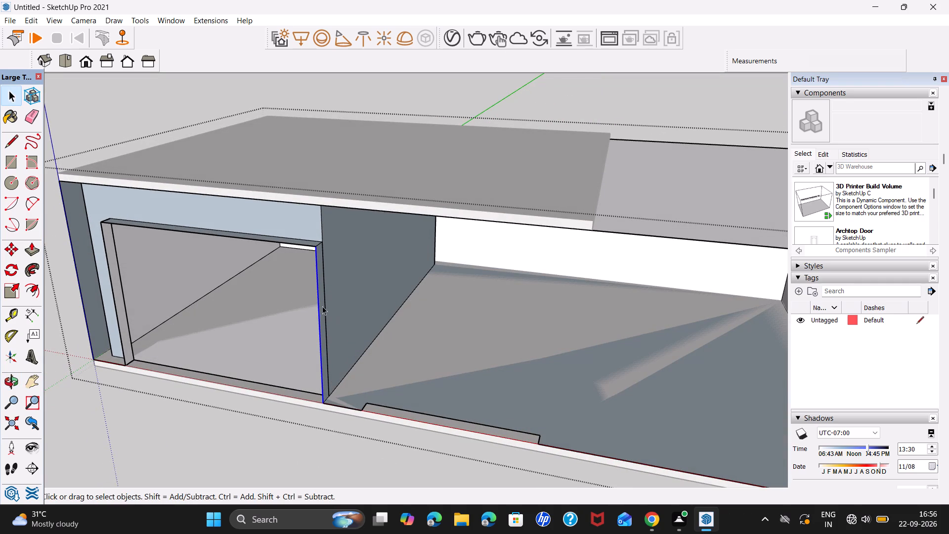
key(Delete)
click(323, 302)
key(Delete)
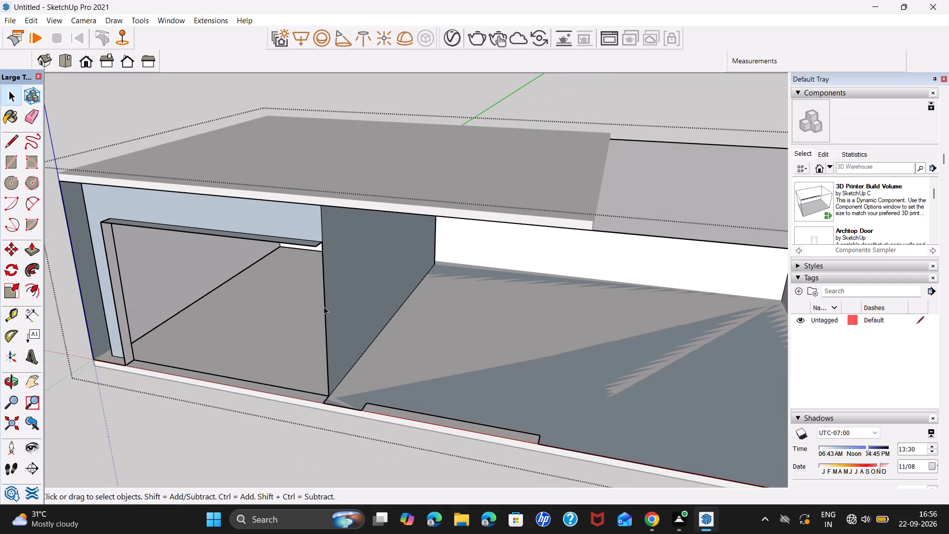
key(ctrl+z)
click(325, 310)
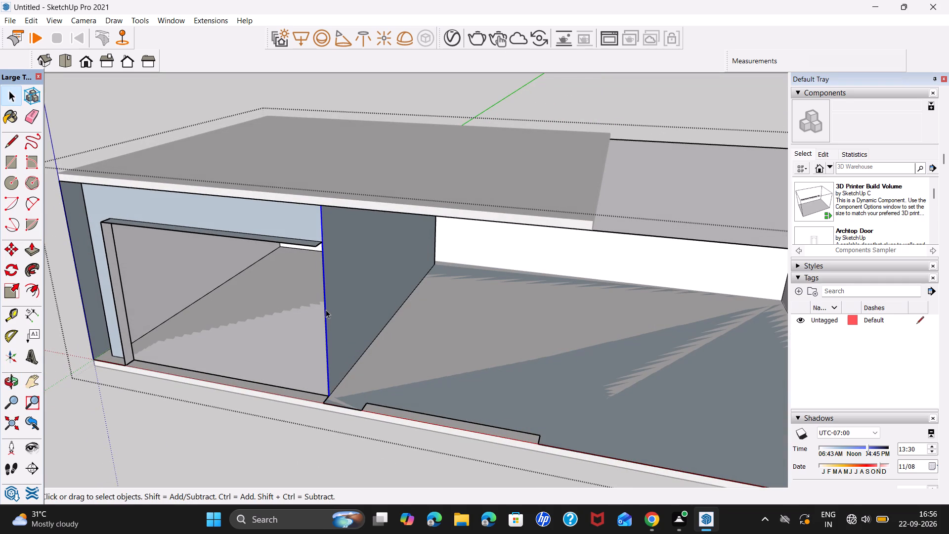
key(Delete)
Delete the leftover lintel and jamb edges of the larger opening's frame.
click(321, 243)
key(Delete)
click(321, 247)
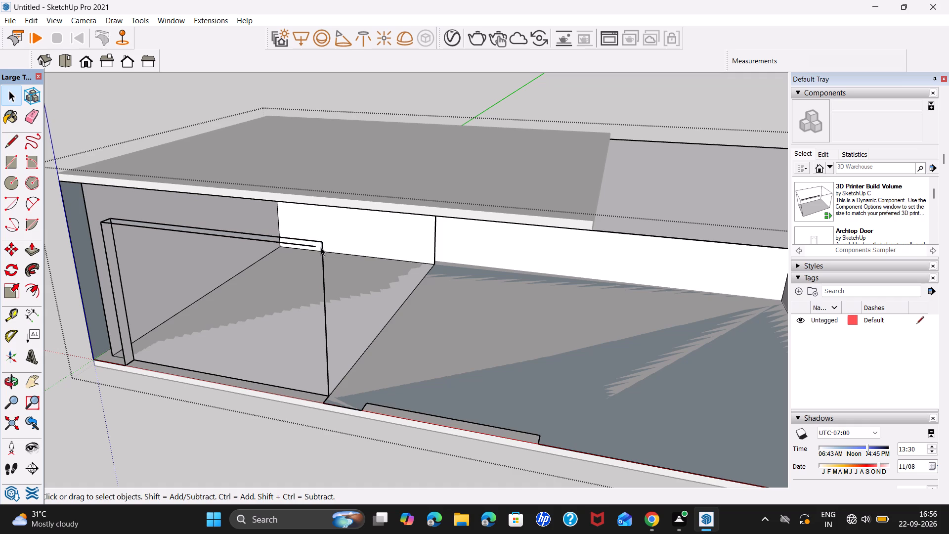
key(Delete)
click(313, 246)
key(Delete)
click(316, 239)
key(Delete)
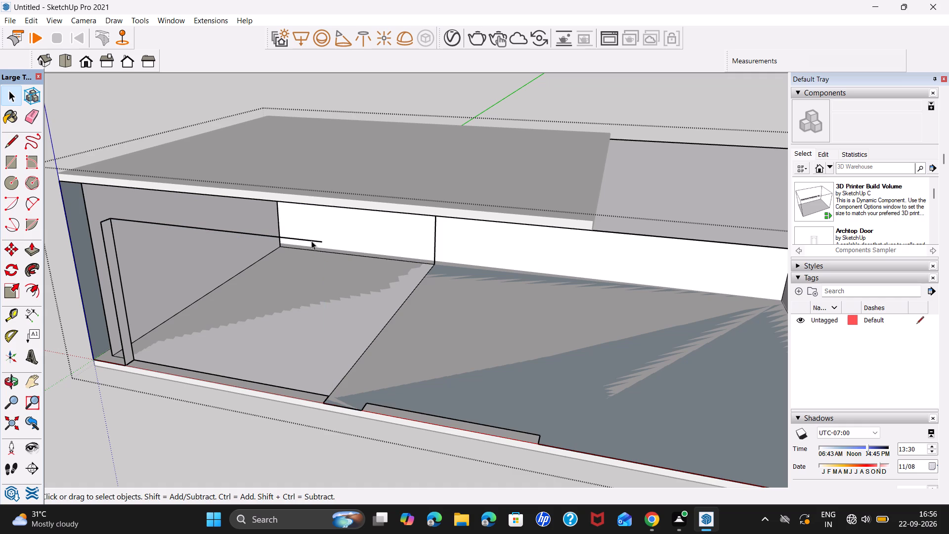
key(ctrl+z)
click(308, 240)
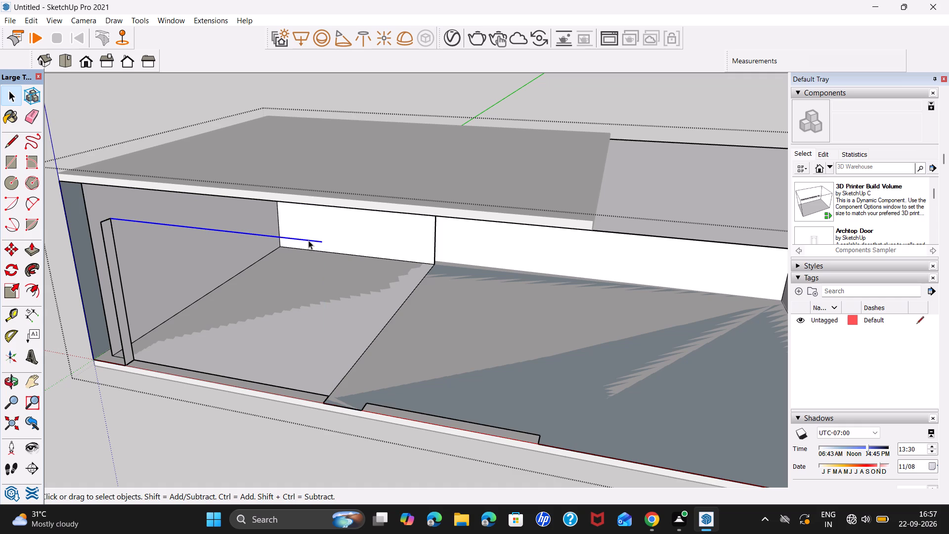
key(Delete)
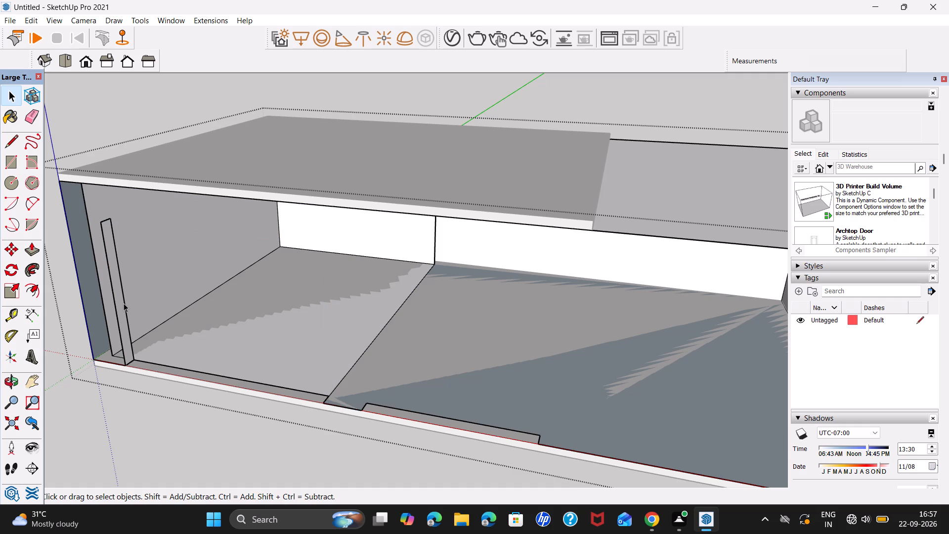
click(126, 309)
key(Delete)
click(119, 320)
key(Delete)
click(106, 221)
key(Delete)
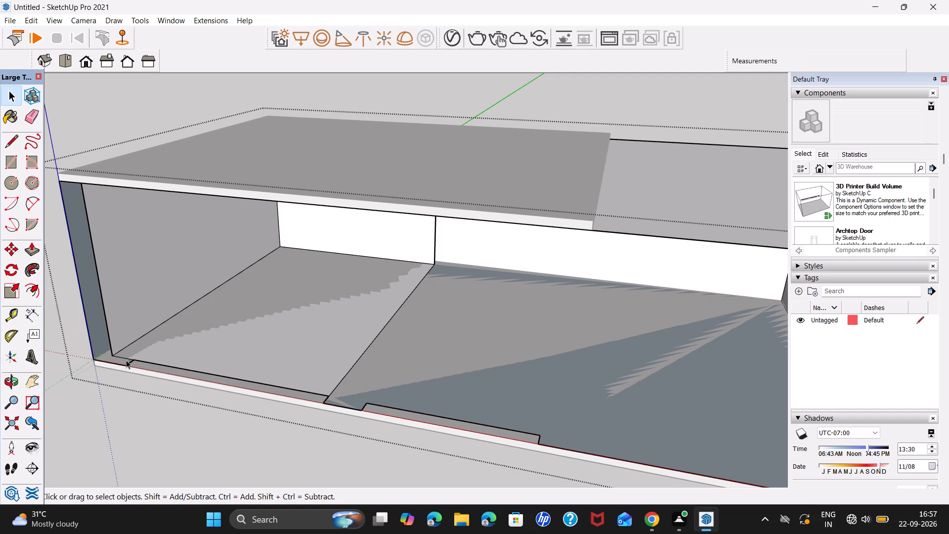
Delete the inner face of the side wall nearest the origin, along with its leftover edges on the floor.
scroll(294, 410, down, 3)
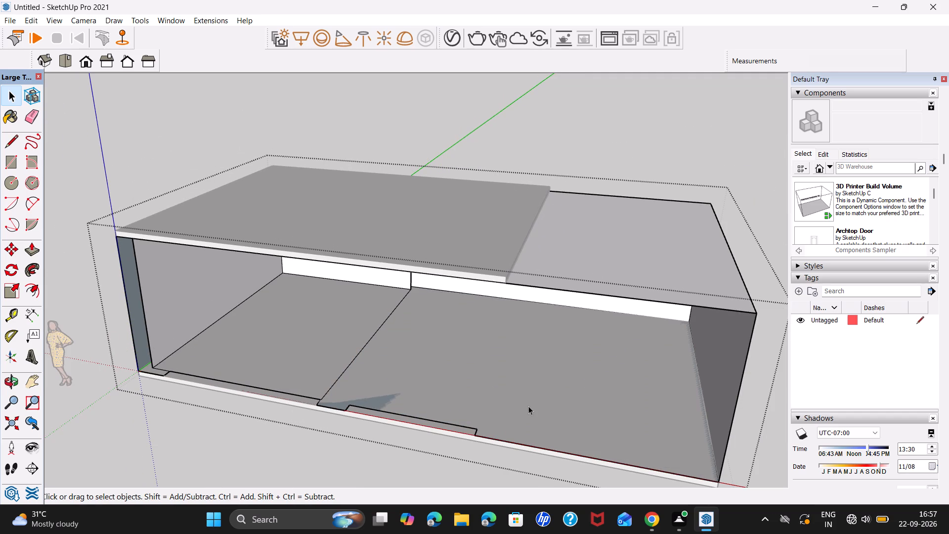
middle_drag(568, 413, 615, 343)
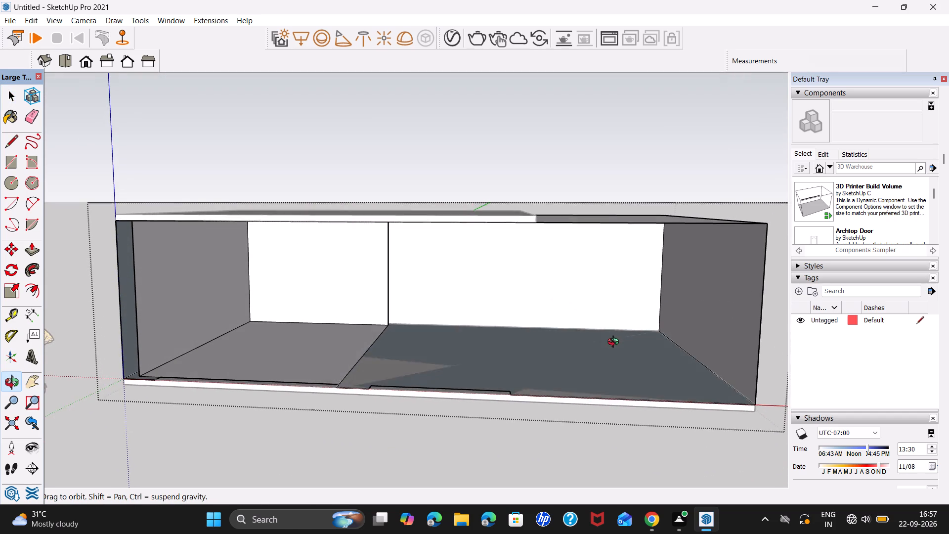
middle_drag(615, 343, 616, 343)
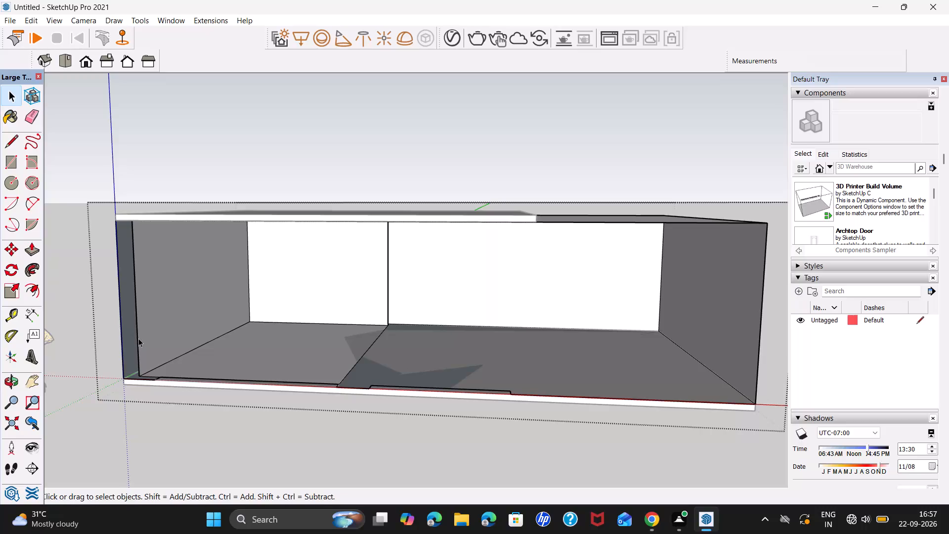
click(138, 339)
key(Delete)
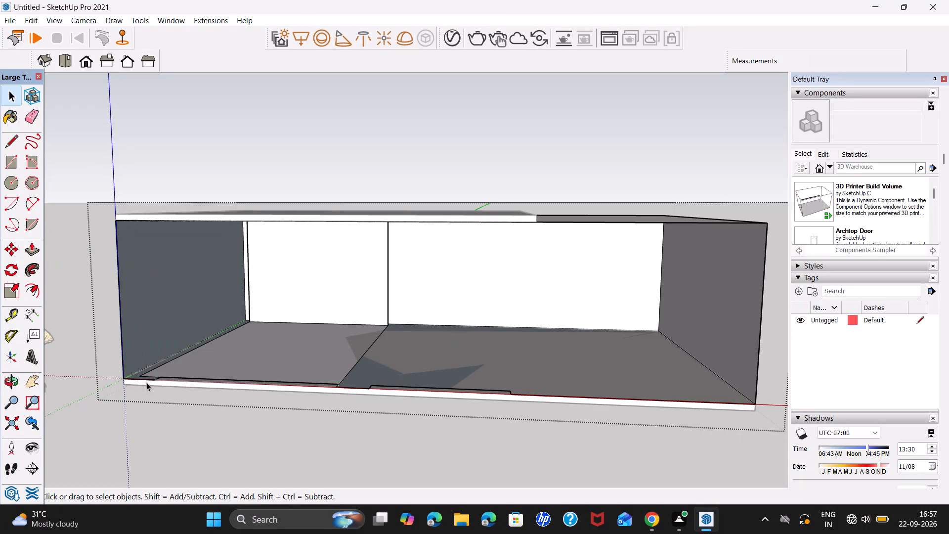
click(150, 376)
key(Delete)
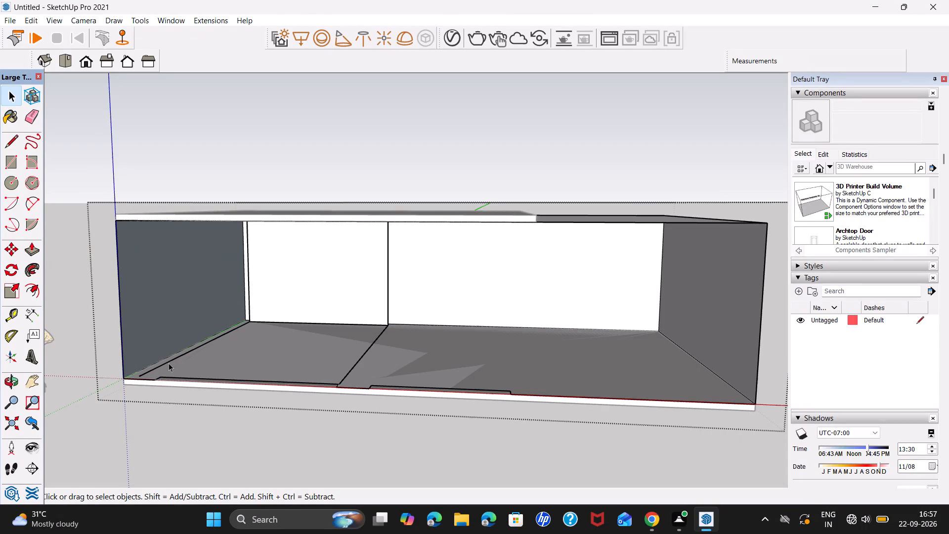
click(169, 363)
key(Delete)
Delete the leftover partition lines across the floor and up the back wall, plus the extra line at the back corner near the origin.
click(347, 373)
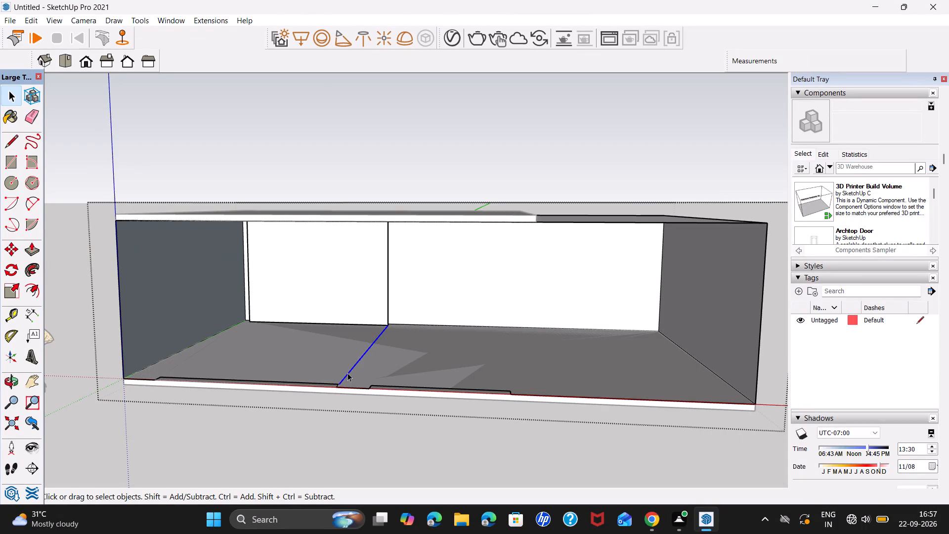
key(Delete)
click(382, 325)
key(Delete)
click(388, 321)
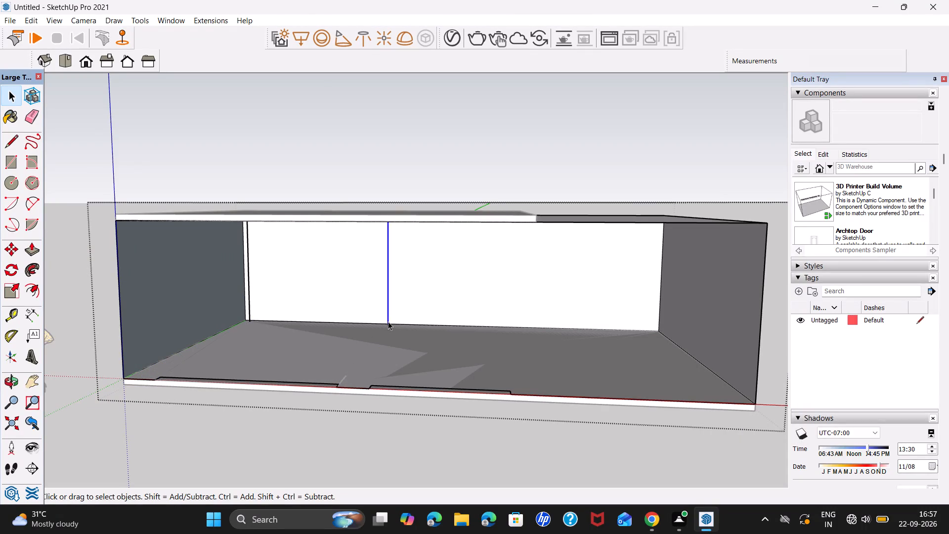
key(Delete)
click(249, 317)
key(Delete)
Delete the four lines of the leftover rectangle on the underside of the roof.
scroll(391, 344, down, 2)
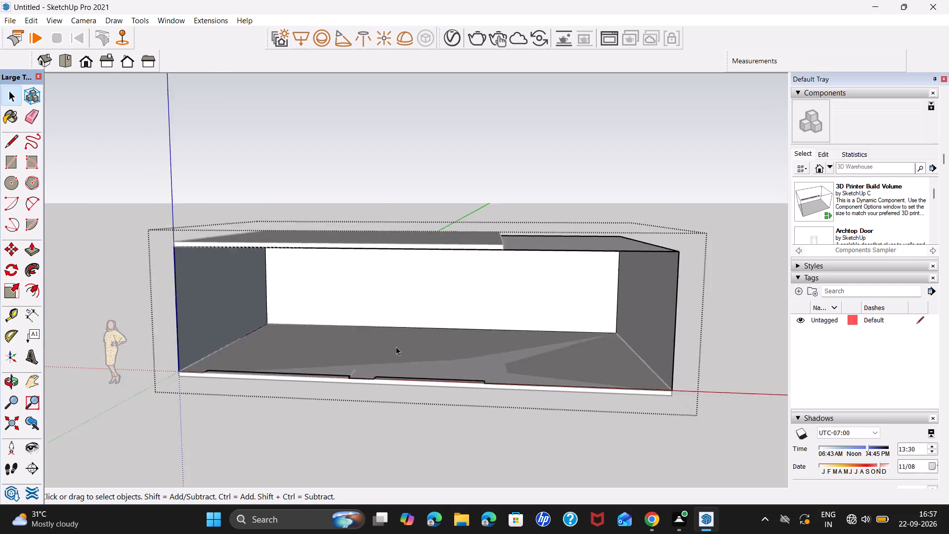
scroll(396, 347, down, 2)
middle_drag(483, 345, 375, 287)
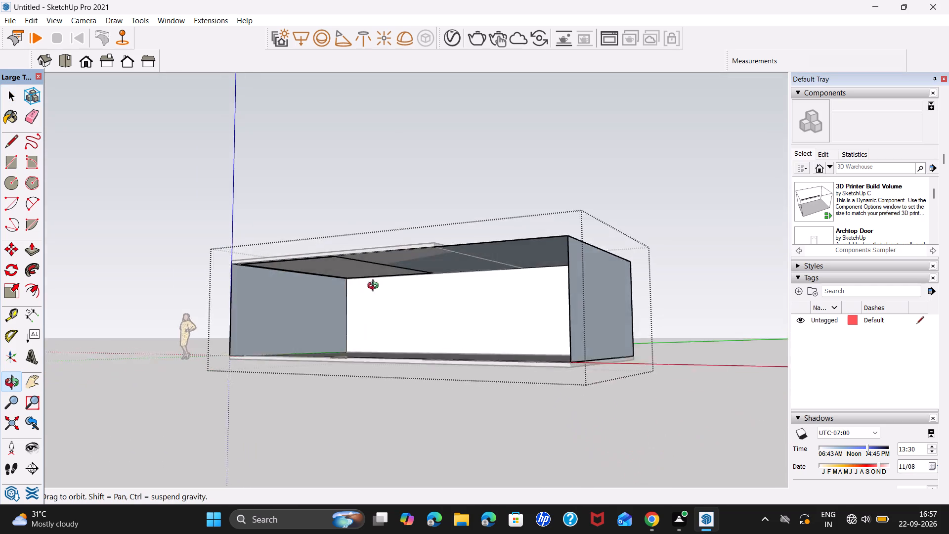
middle_drag(375, 287, 398, 270)
scroll(361, 263, up, 5)
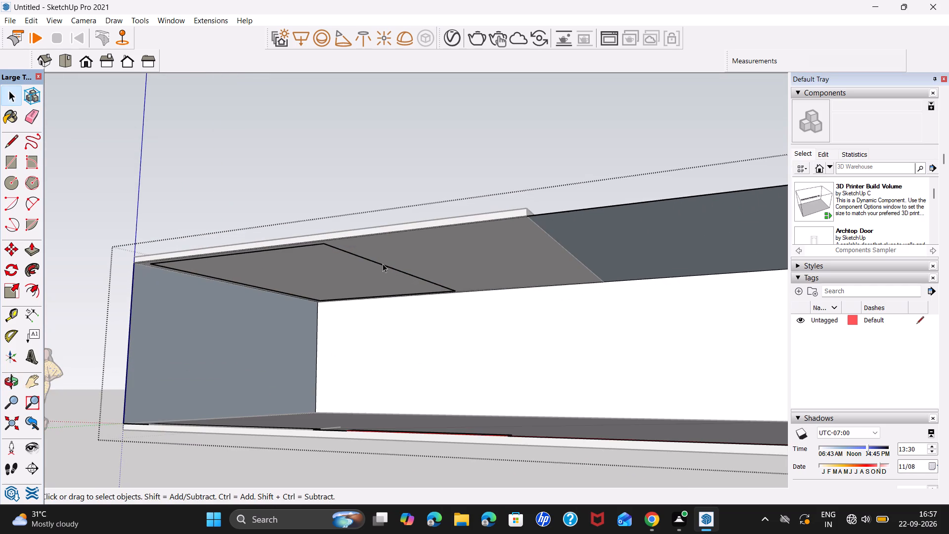
click(384, 267)
key(Delete)
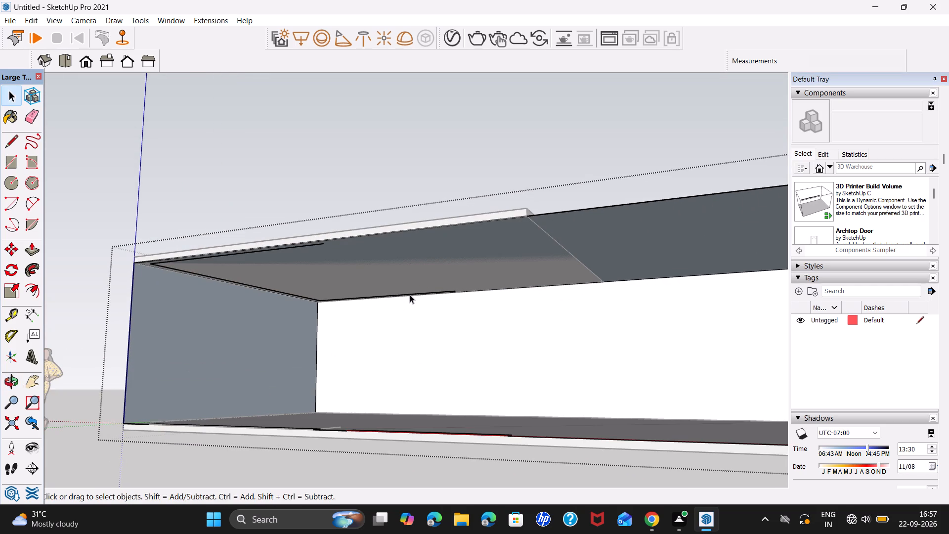
click(410, 295)
key(Delete)
click(303, 296)
key(Delete)
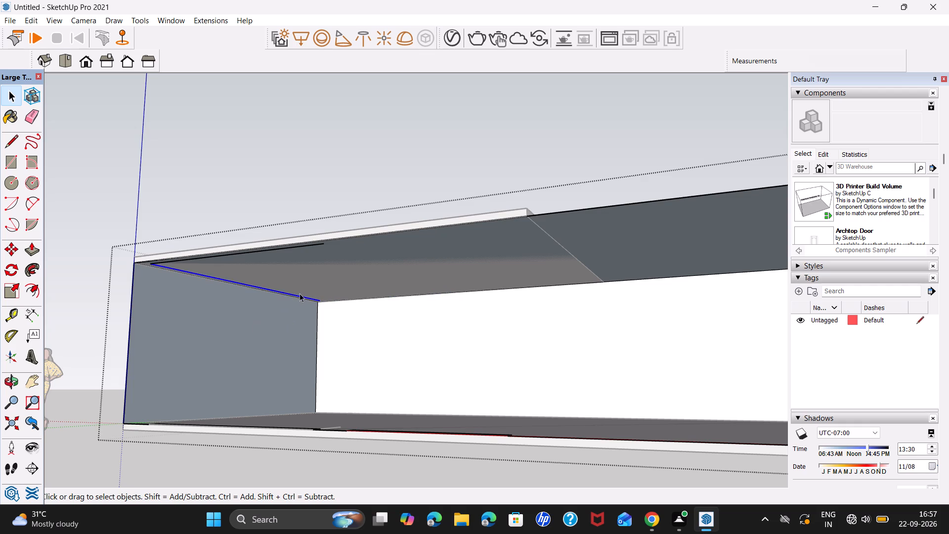
click(300, 246)
key(Delete)
Delete the leftover notched partition and jamb lines along the front edge of the floor, including the short stub by the origin corner.
scroll(334, 364, down, 4)
middle_drag(334, 364, 436, 390)
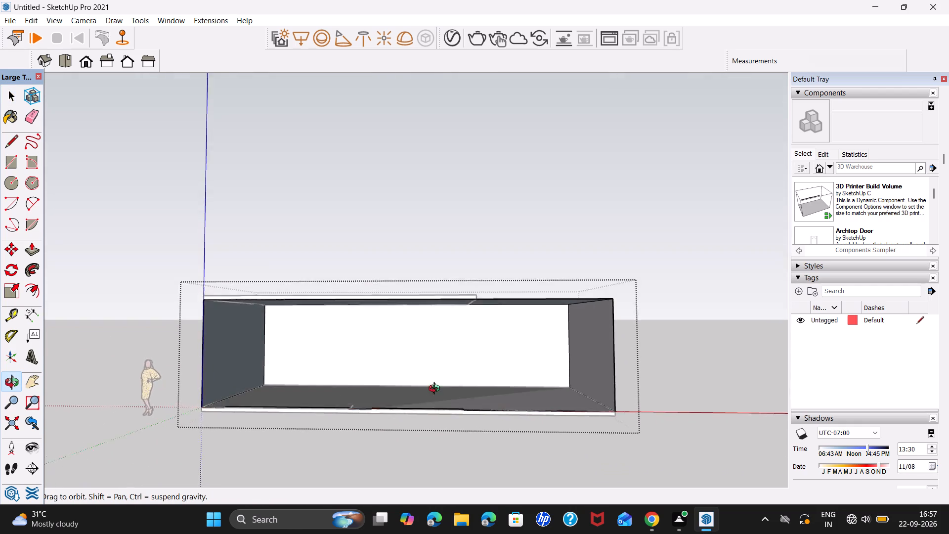
middle_drag(436, 390, 496, 478)
scroll(309, 434, up, 6)
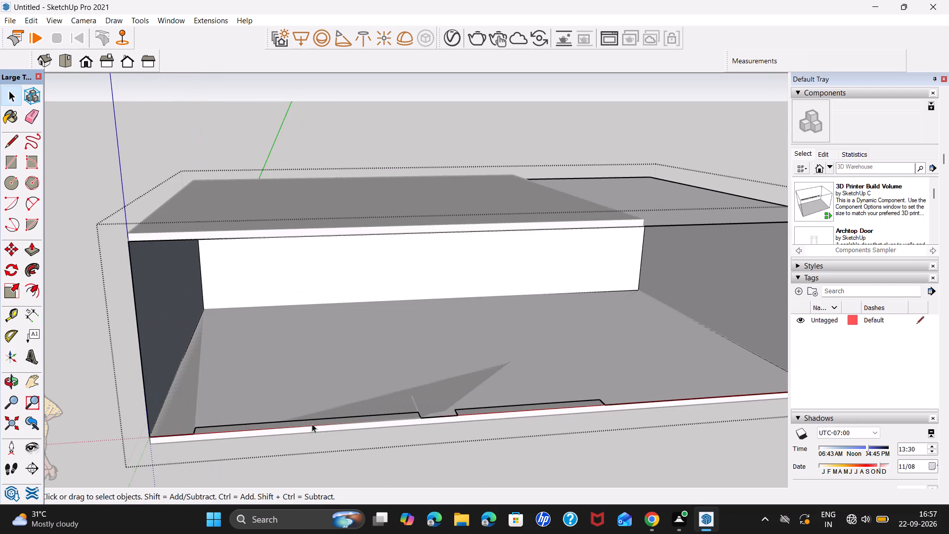
click(319, 419)
key(Delete)
click(194, 432)
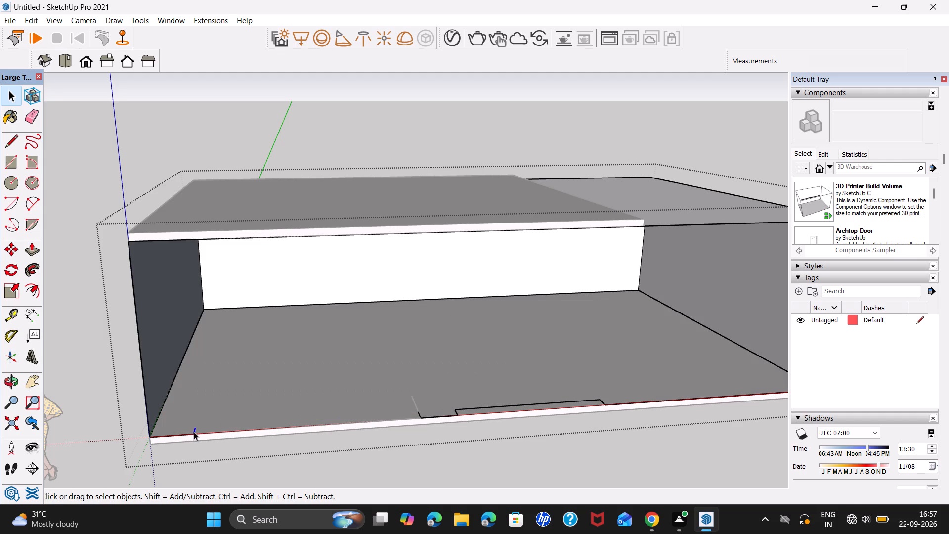
key(Delete)
click(420, 416)
key(Delete)
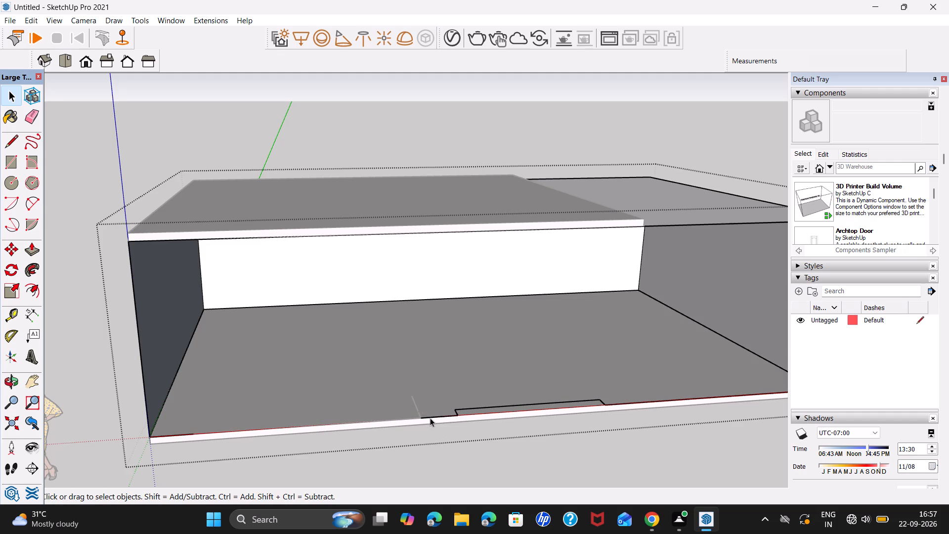
click(430, 418)
key(Delete)
click(459, 414)
key(Delete)
click(467, 408)
key(Delete)
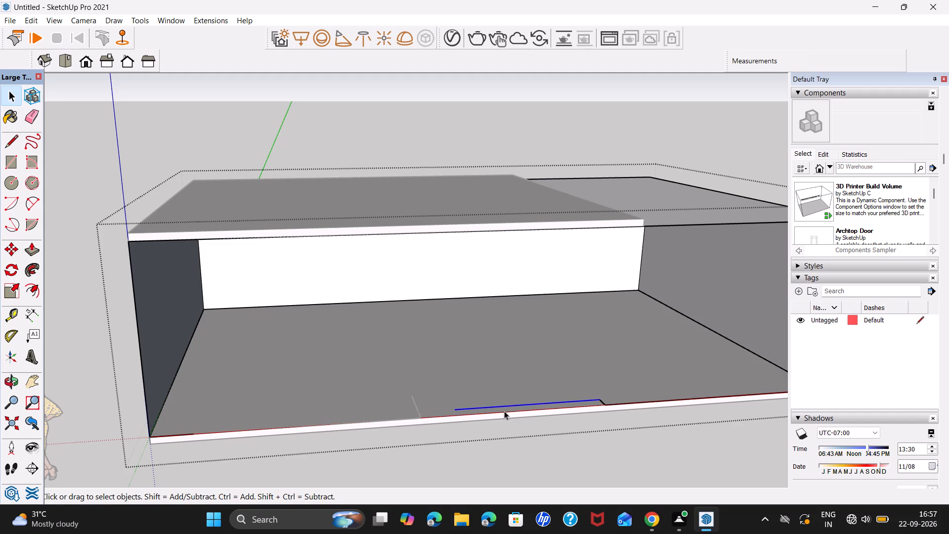
click(604, 403)
key(Delete)
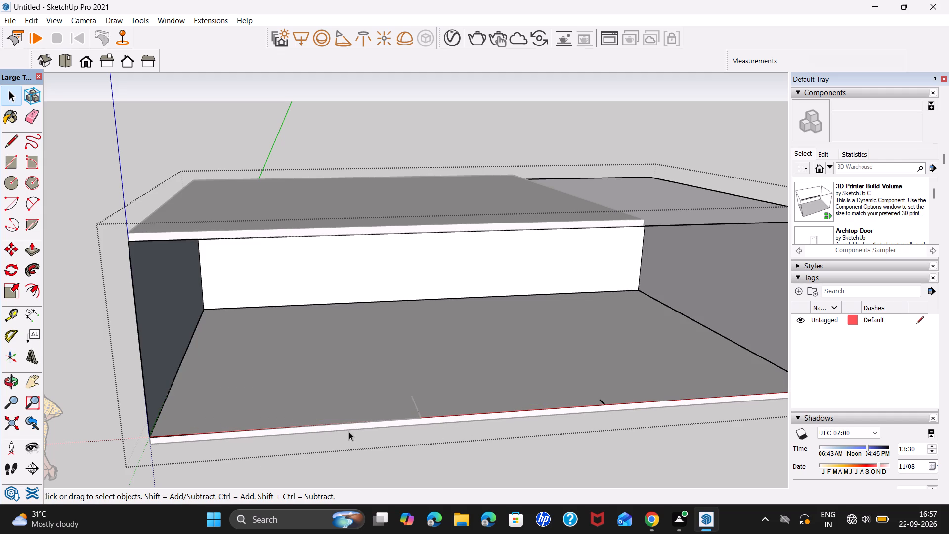
click(602, 401)
key(Delete)
click(166, 436)
key(Delete)
scroll(272, 437, down, 4)
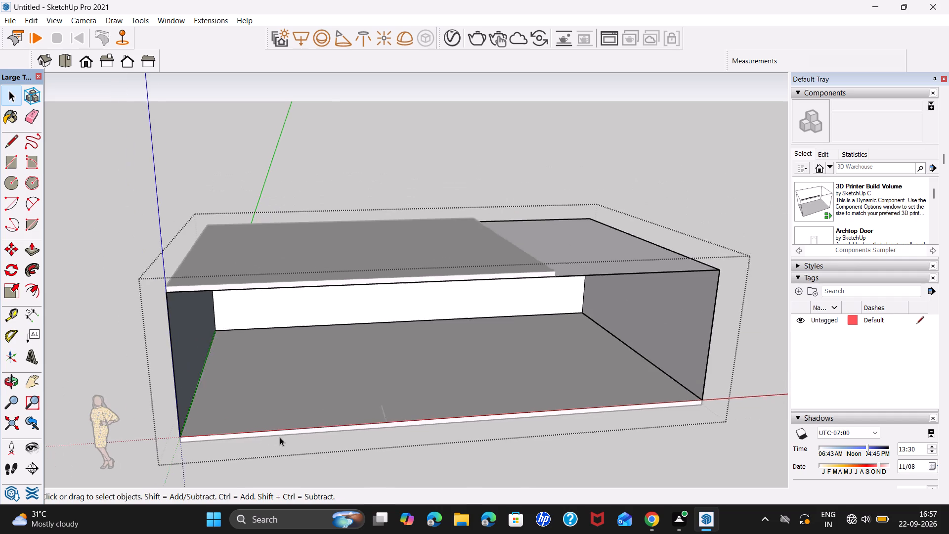
Leave the building group and delete the loose stray line lying on the floor near its front edge.
middle_drag(471, 433, 240, 399)
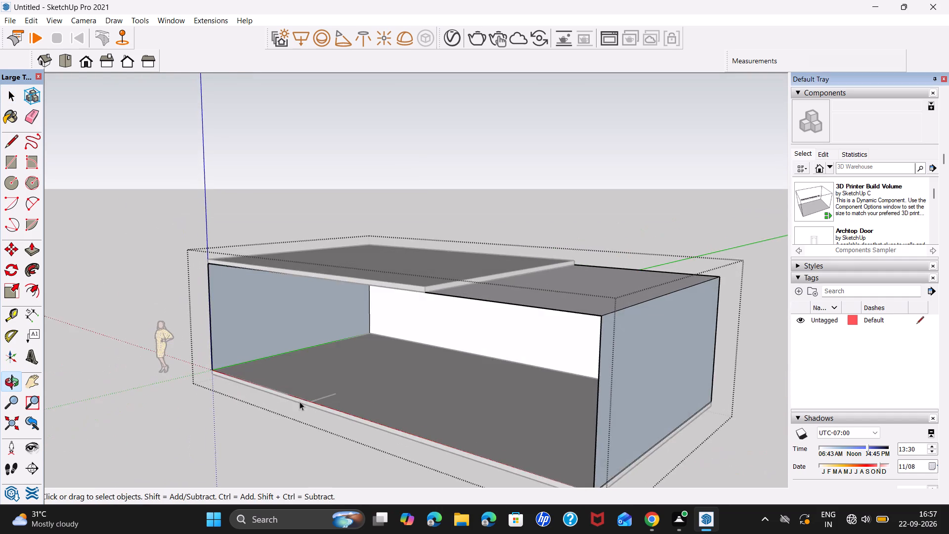
scroll(371, 402, down, 5)
click(684, 374)
middle_drag(431, 446, 455, 397)
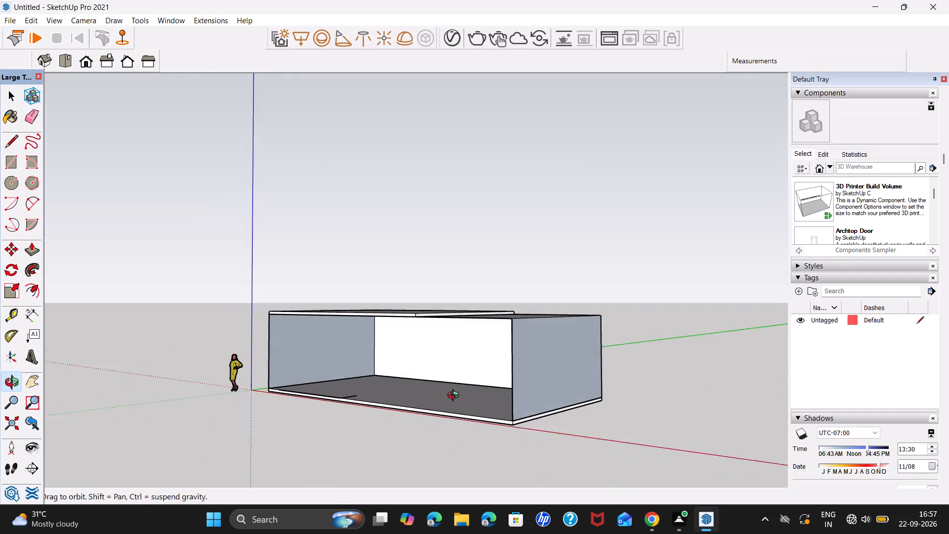
middle_drag(455, 397, 489, 397)
middle_drag(553, 418, 566, 429)
scroll(354, 402, up, 7)
click(367, 395)
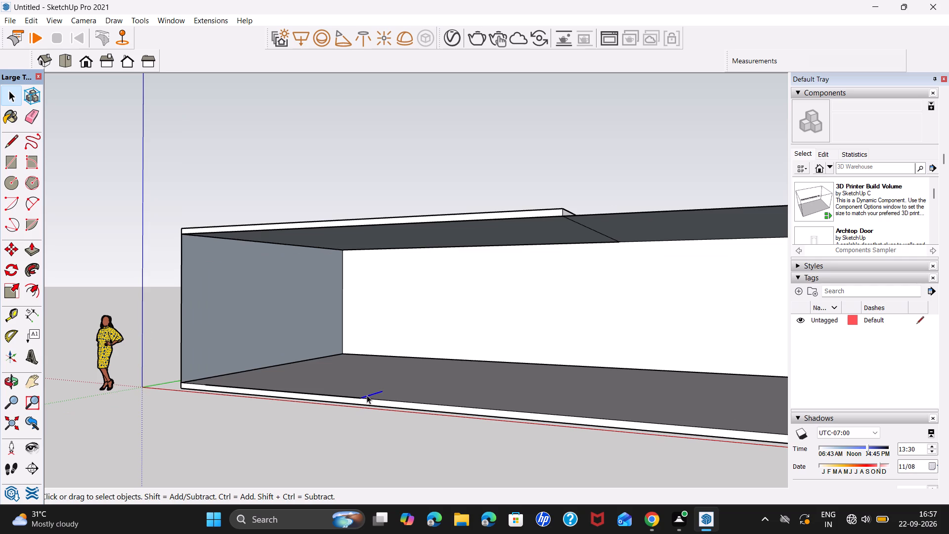
key(Delete)
click(356, 398)
key(Delete)
scroll(388, 414, down, 6)
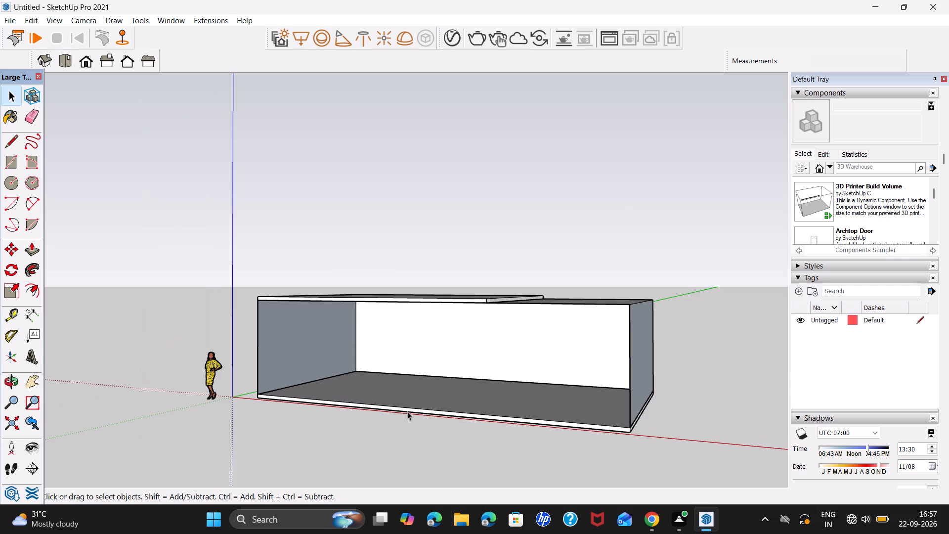
Open the roof slab group and Push/Pull its short end face about 13' 4 1/8" to the building's far end corner.
middle_drag(420, 410, 455, 355)
scroll(523, 335, down, 2)
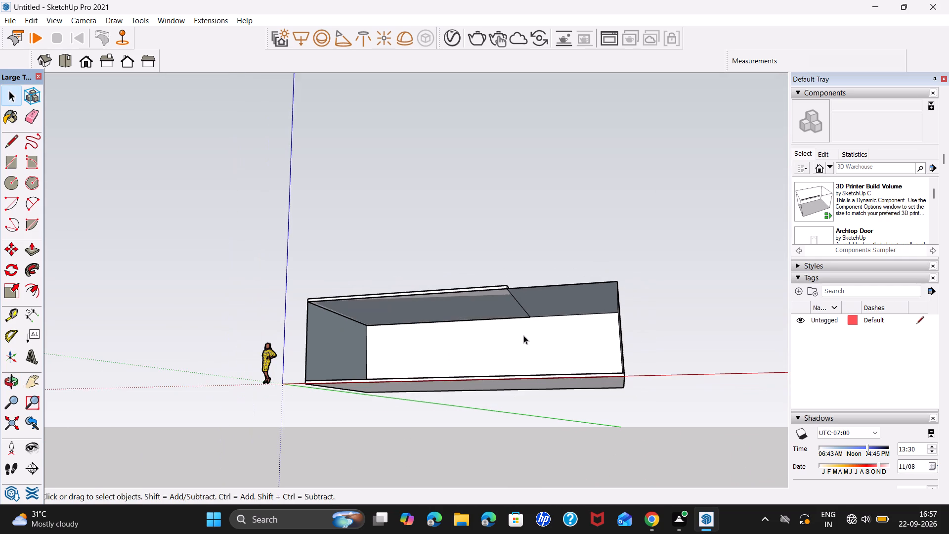
middle_drag(529, 346, 317, 489)
scroll(498, 343, up, 6)
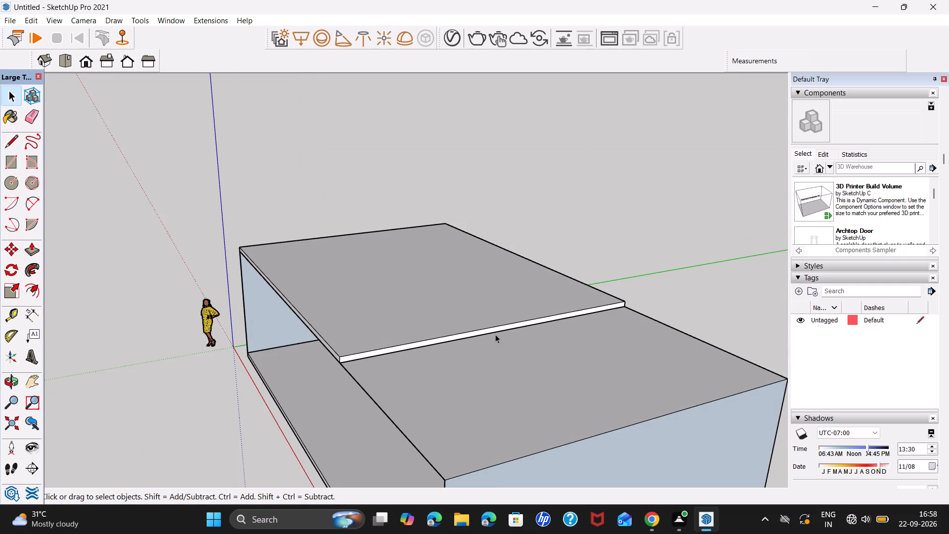
triple_click(495, 330)
triple_click(495, 328)
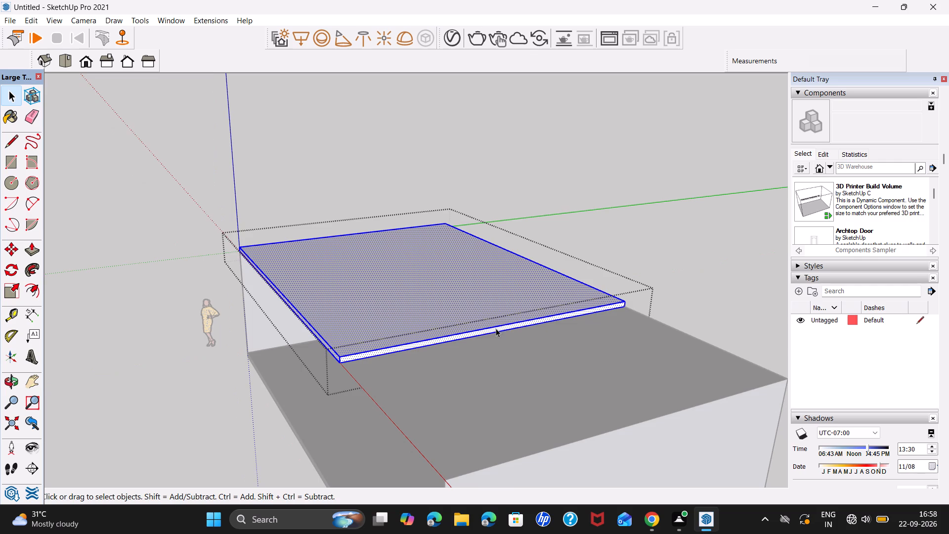
click(496, 328)
scroll(496, 332, up, 5)
click(499, 327)
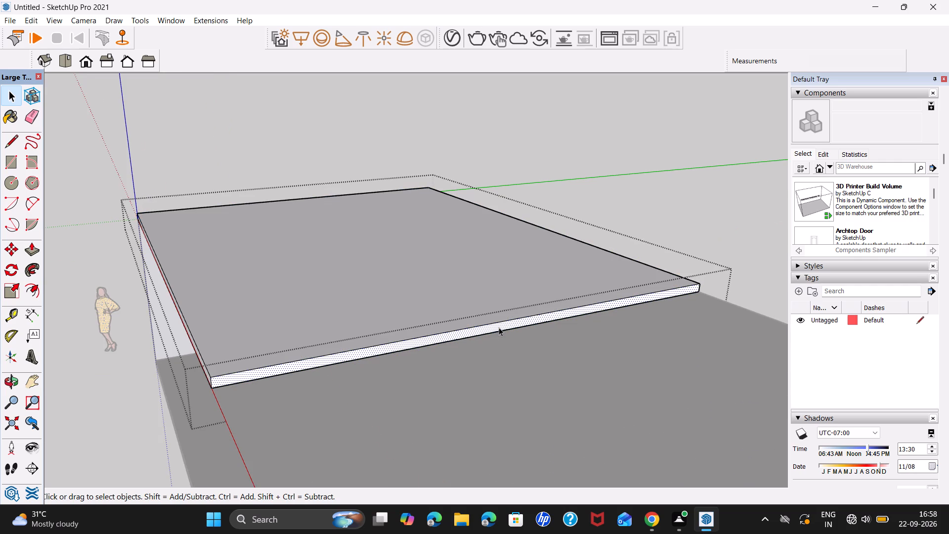
key(p)
click(499, 327)
scroll(611, 410, down, 7)
shift+middle_drag(610, 411, 470, 326)
click(265, 394)
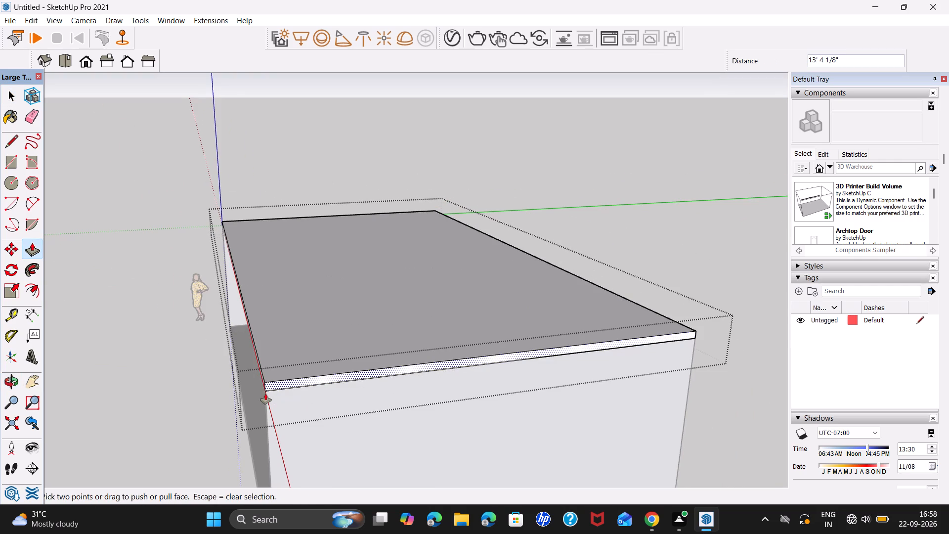
key(space)
click(667, 232)
Open the walls group for editing and select the face of the end wall farthest from the origin.
scroll(304, 470, down, 1)
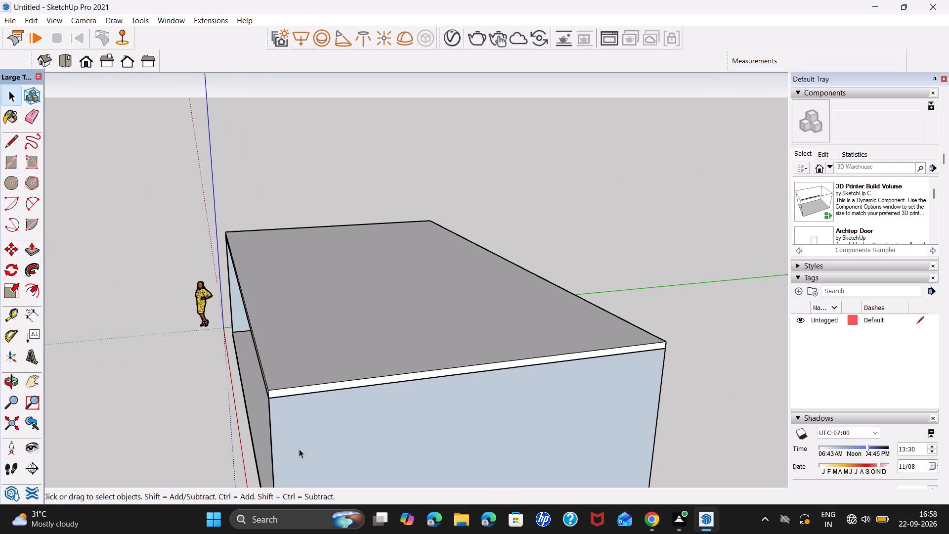
middle_drag(199, 417, 628, 370)
scroll(628, 372, down, 4)
middle_drag(663, 412, 532, 423)
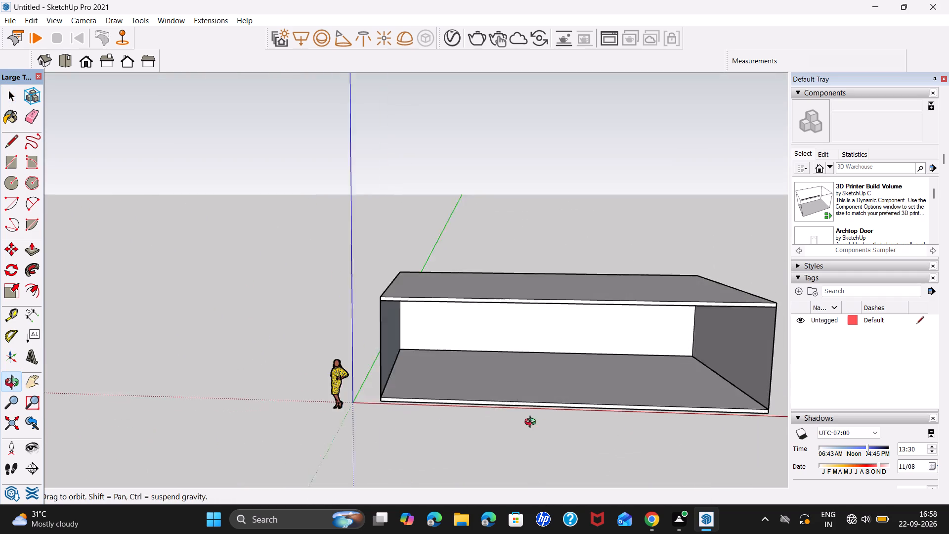
middle_drag(532, 423, 512, 417)
middle_drag(591, 340, 557, 340)
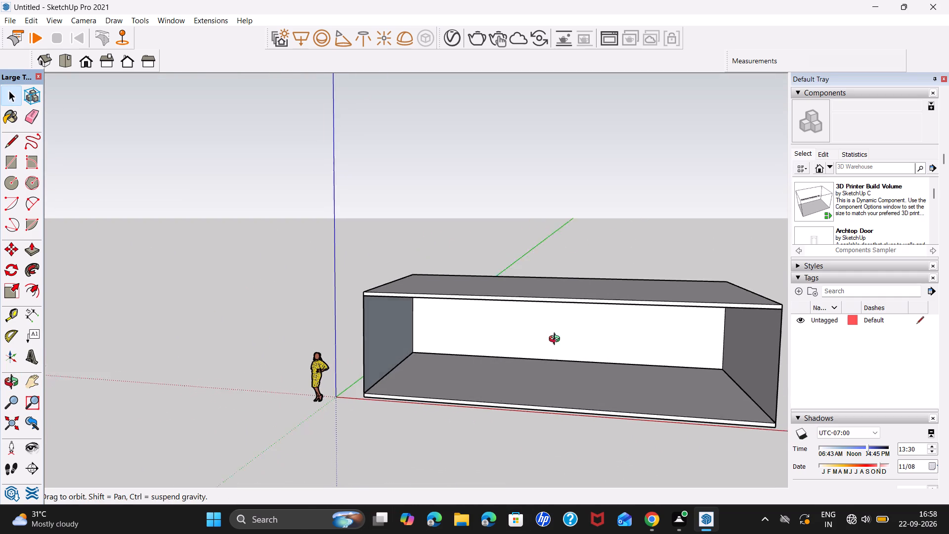
middle_drag(557, 340, 354, 304)
middle_drag(541, 346, 376, 345)
triple_click(428, 370)
middle_drag(451, 379, 501, 368)
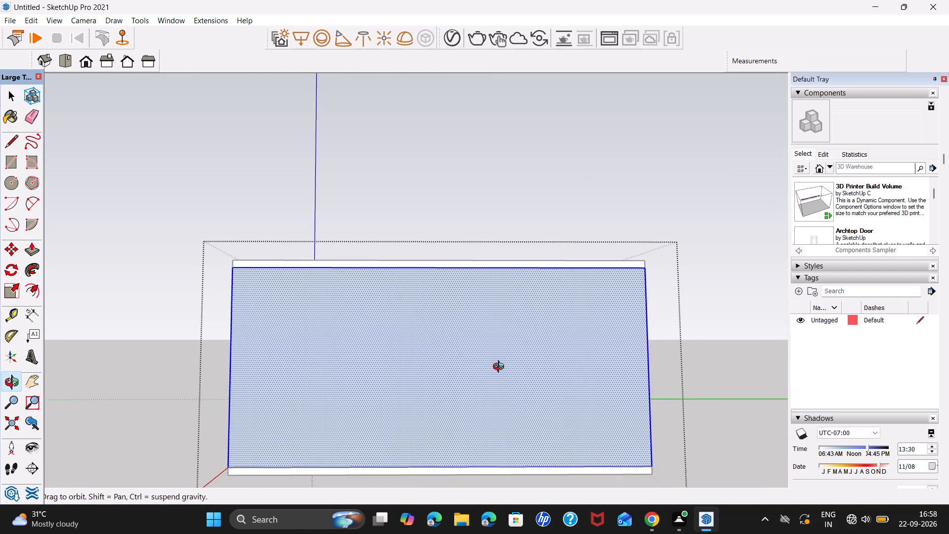
middle_drag(501, 368, 503, 368)
click(471, 387)
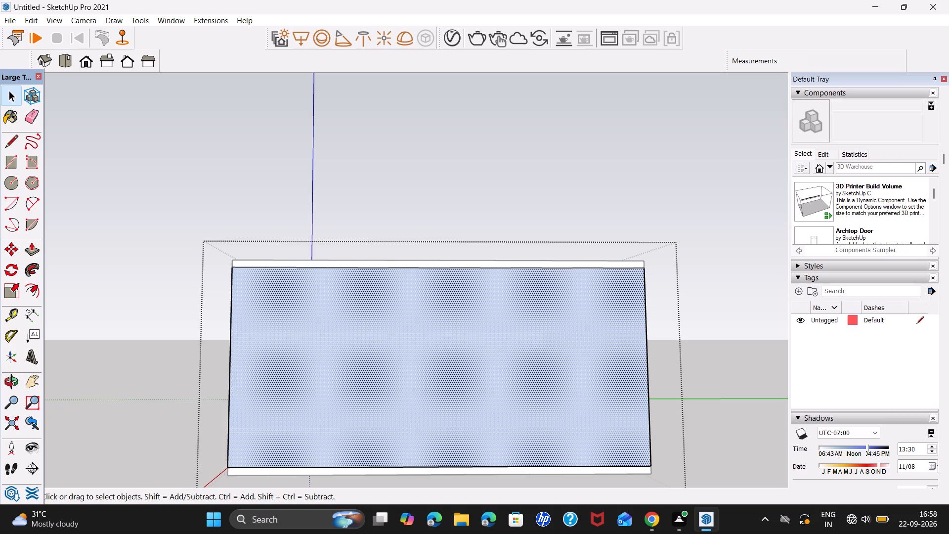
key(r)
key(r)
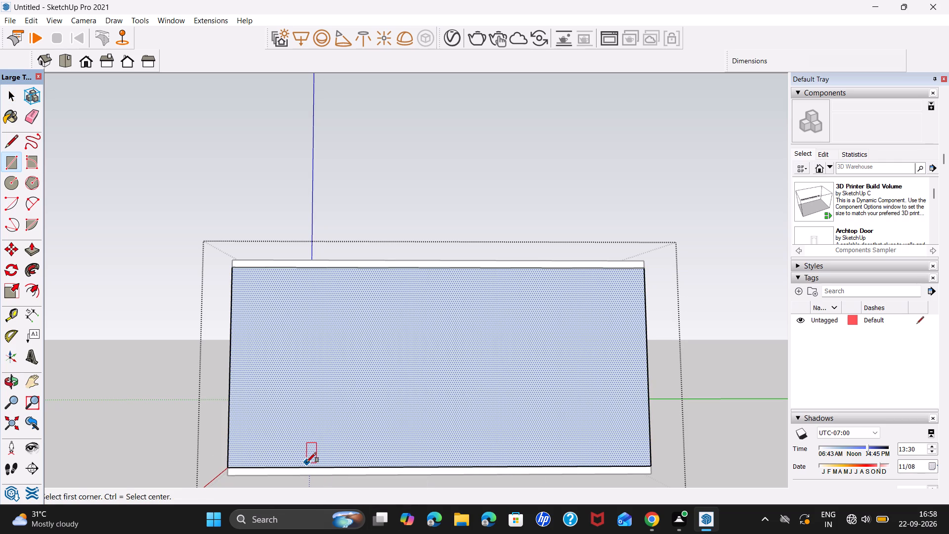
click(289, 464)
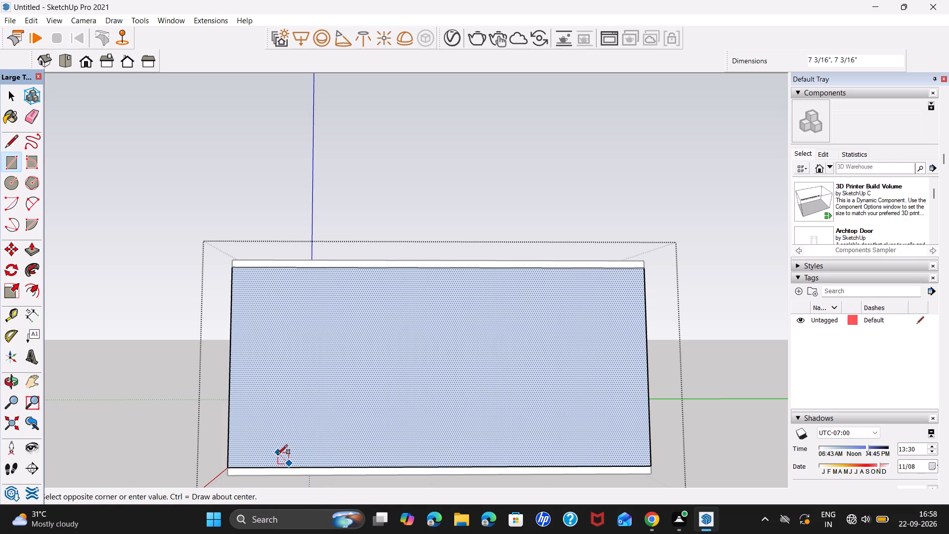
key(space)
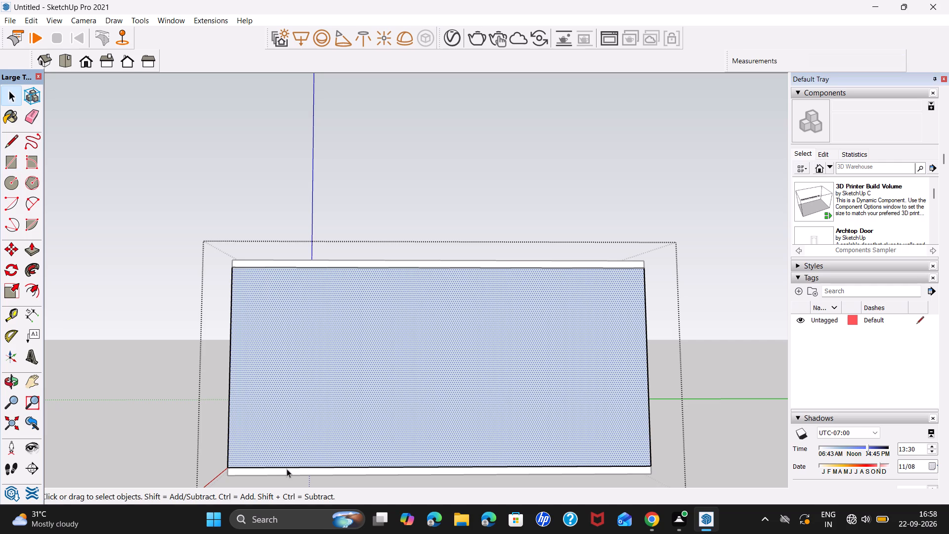
Cut an opening about 18' 9 9/16" by 9' 8 5/8" in the far end wall, starting from its bottom edge.
key(r)
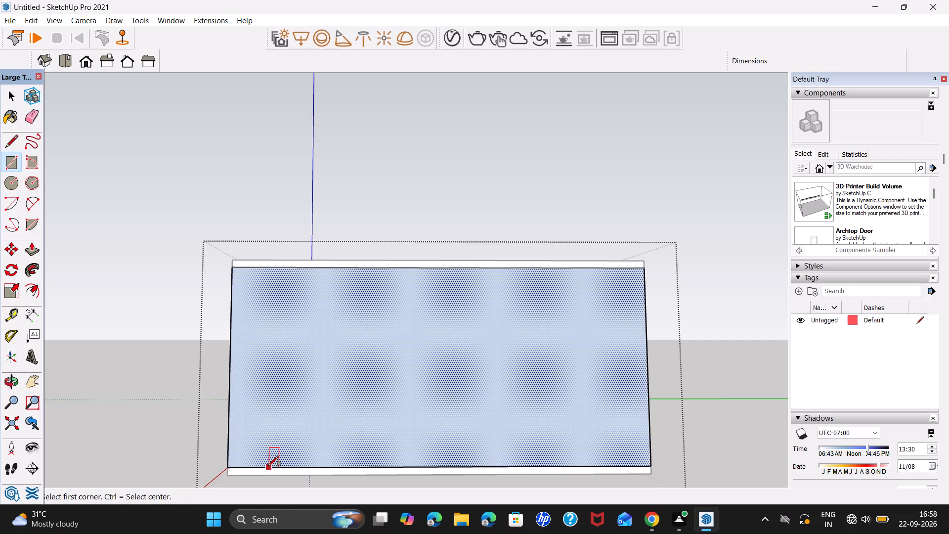
click(268, 466)
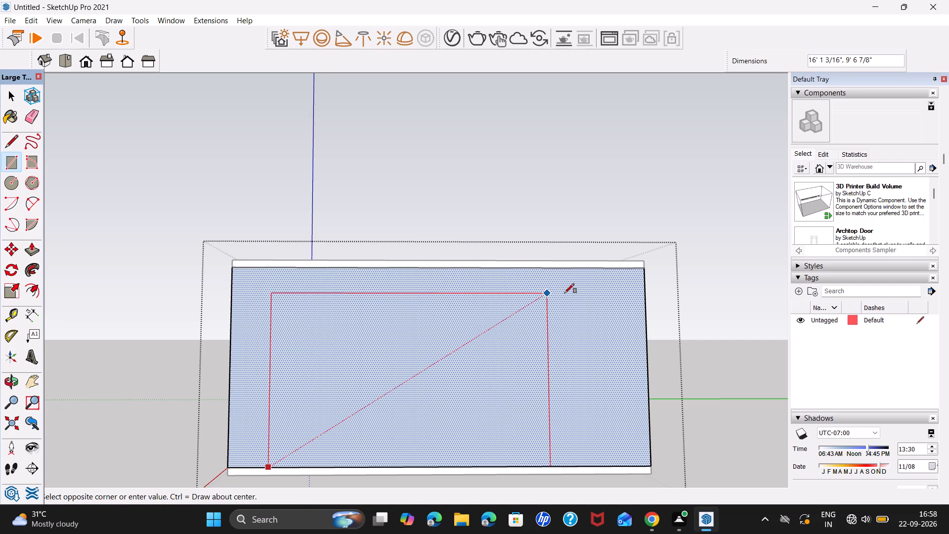
click(605, 291)
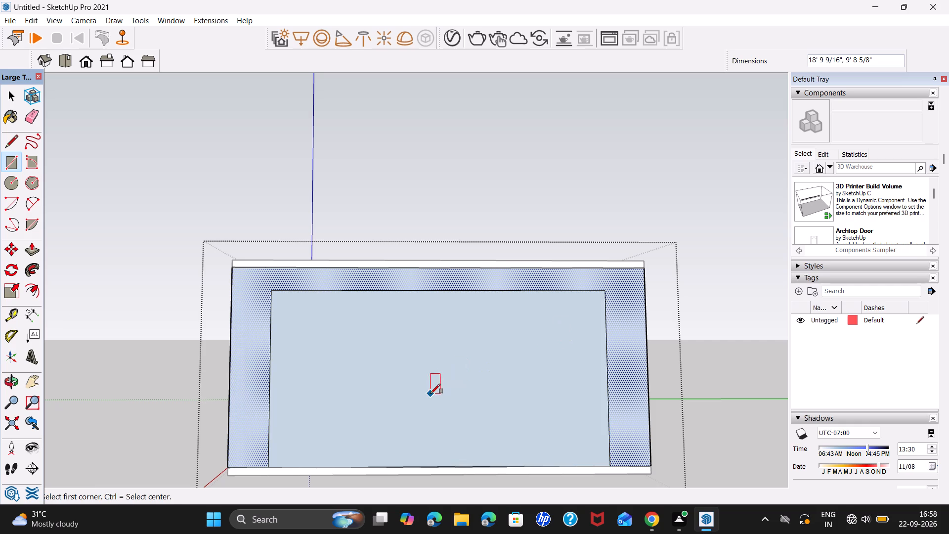
key(space)
click(429, 397)
key(Delete)
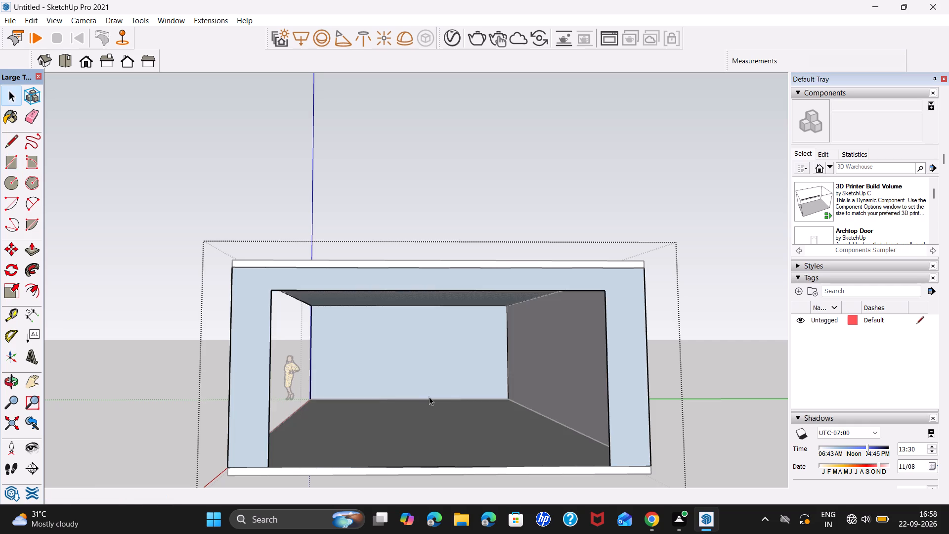
Draw a rectangle about 41' 4 3/8" by 11' across the open front, corner to corner between floor and roof.
scroll(427, 395, down, 4)
middle_drag(289, 417, 590, 430)
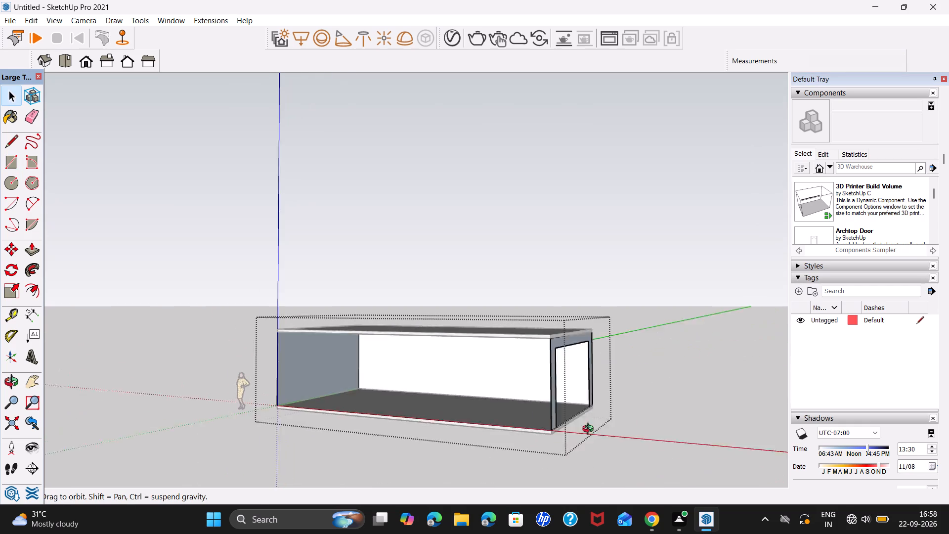
middle_drag(590, 430, 659, 430)
middle_drag(478, 440, 650, 415)
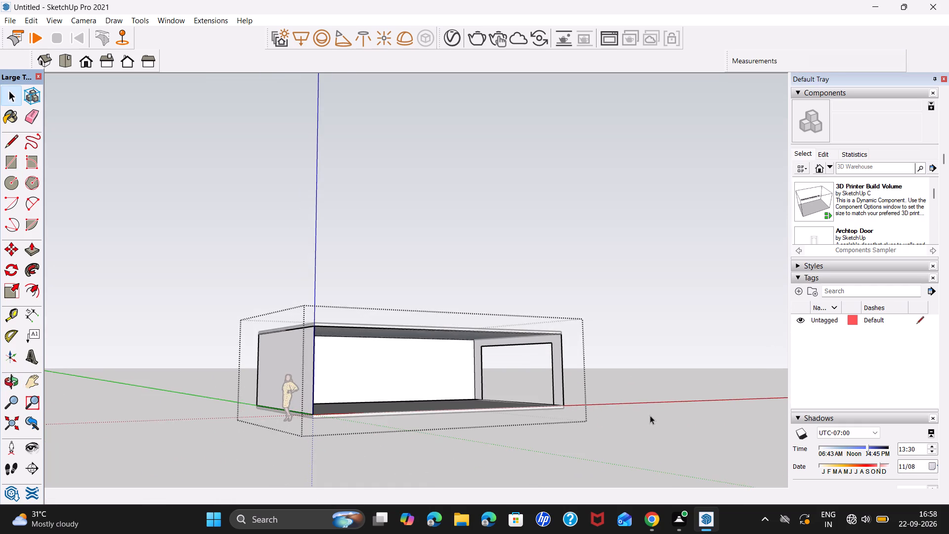
middle_drag(650, 415, 474, 415)
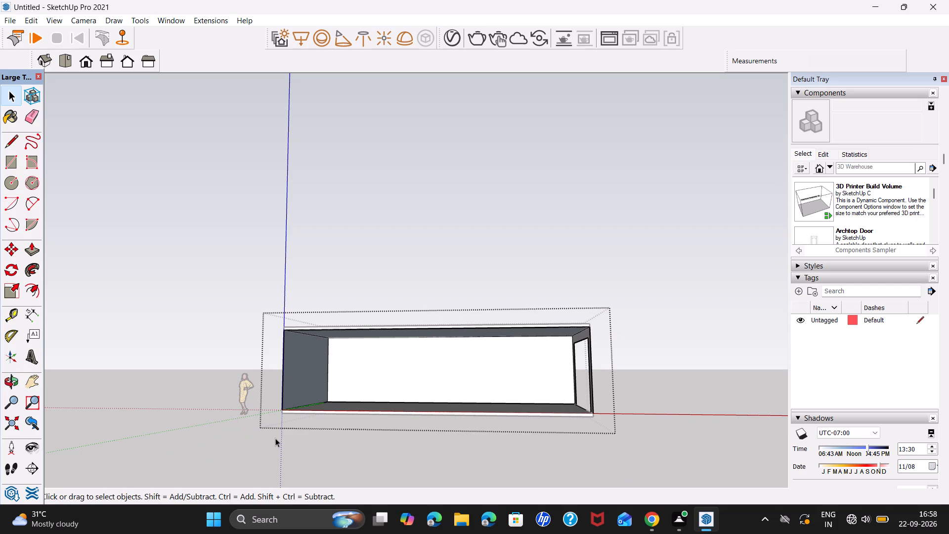
key(r)
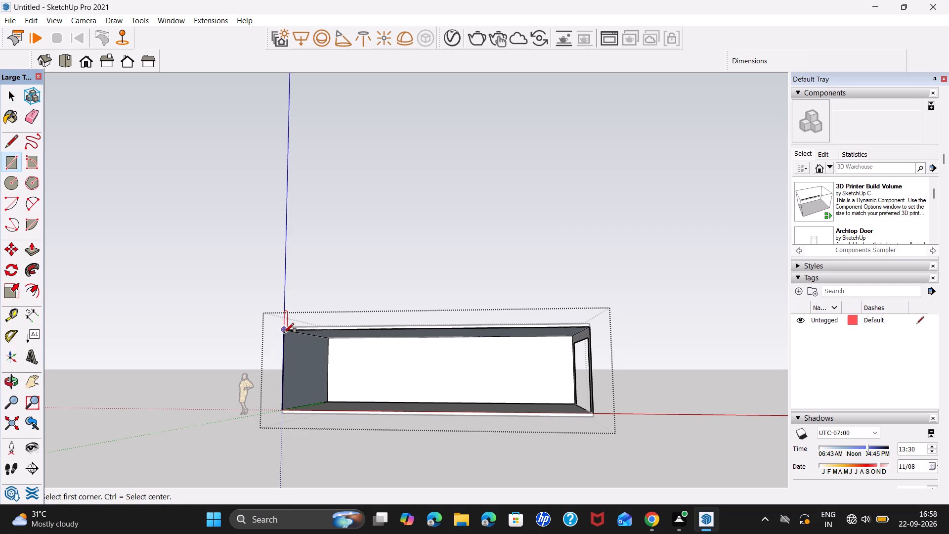
click(284, 333)
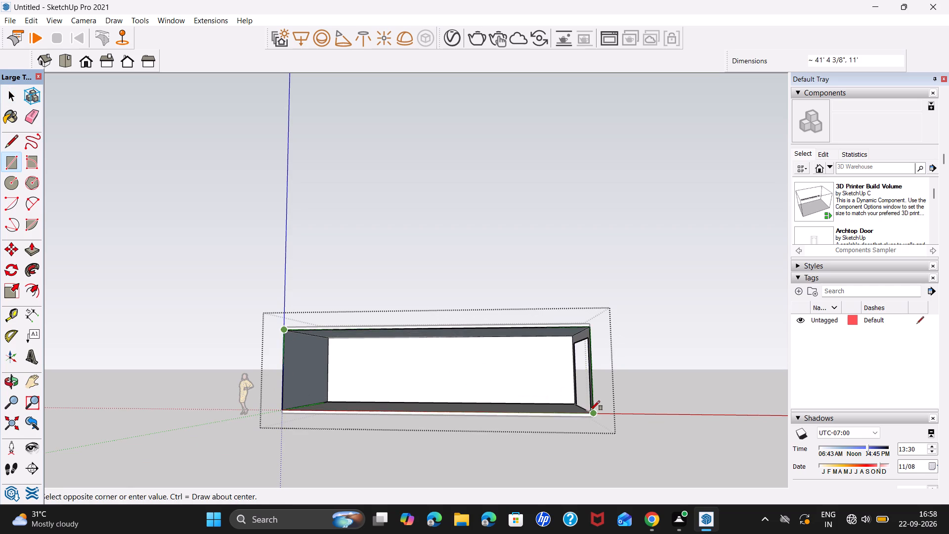
click(590, 410)
middle_drag(610, 415, 434, 445)
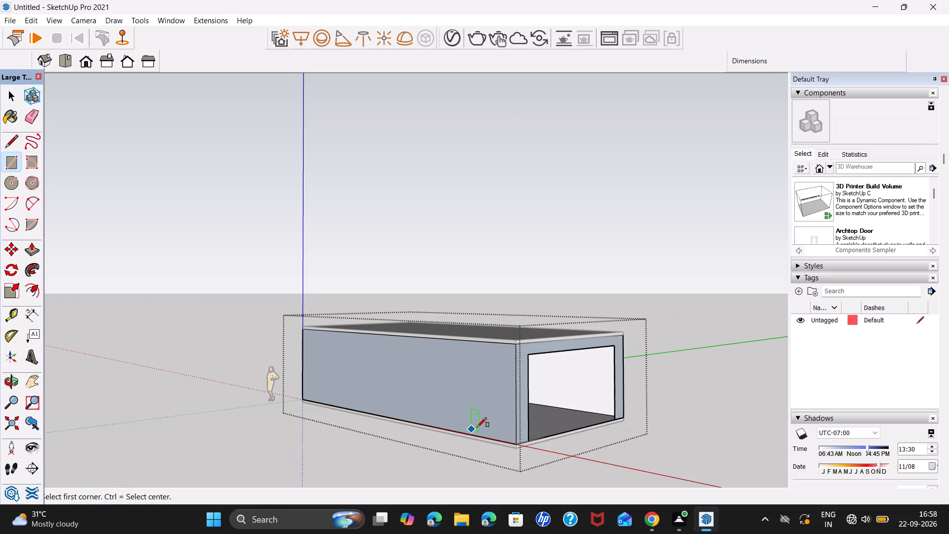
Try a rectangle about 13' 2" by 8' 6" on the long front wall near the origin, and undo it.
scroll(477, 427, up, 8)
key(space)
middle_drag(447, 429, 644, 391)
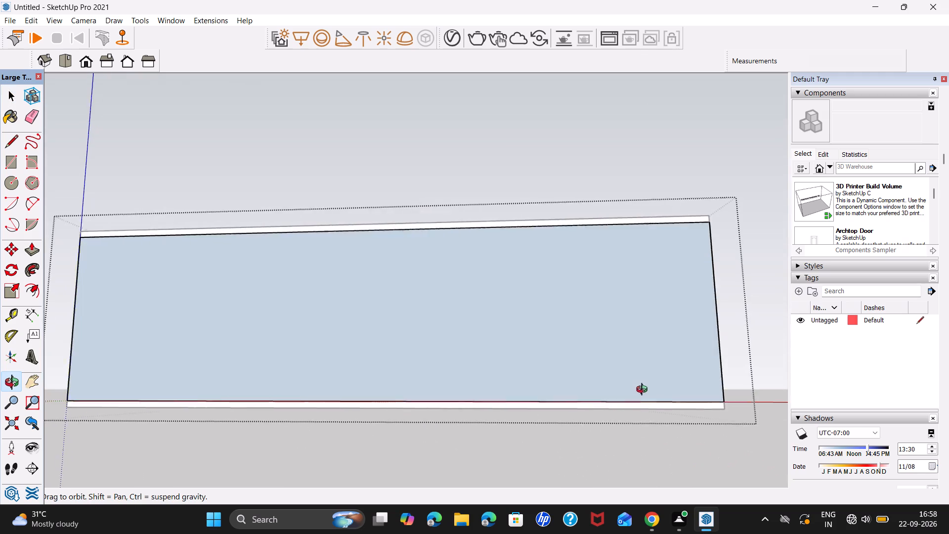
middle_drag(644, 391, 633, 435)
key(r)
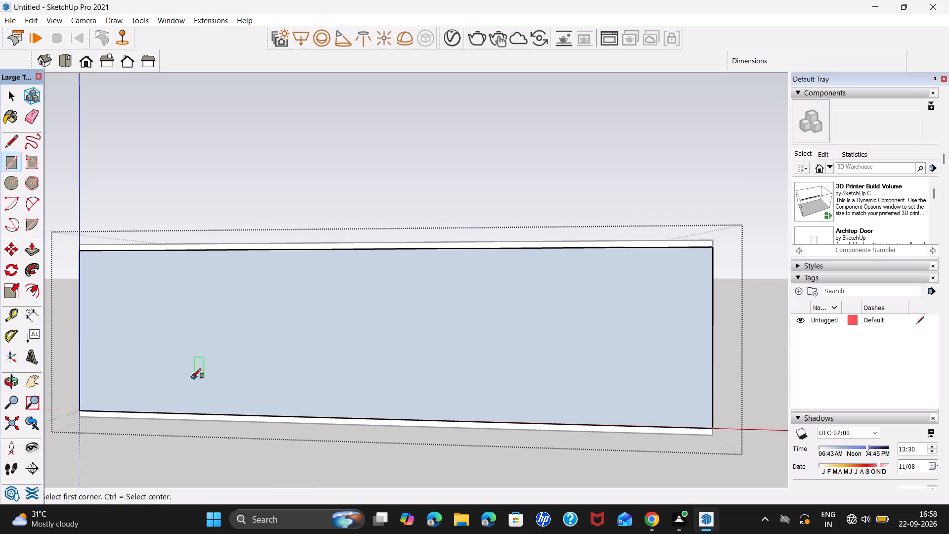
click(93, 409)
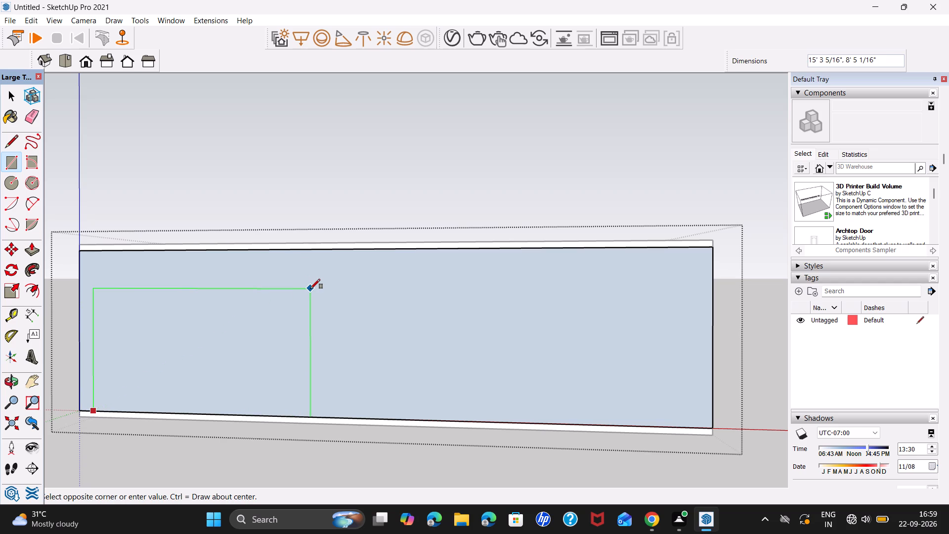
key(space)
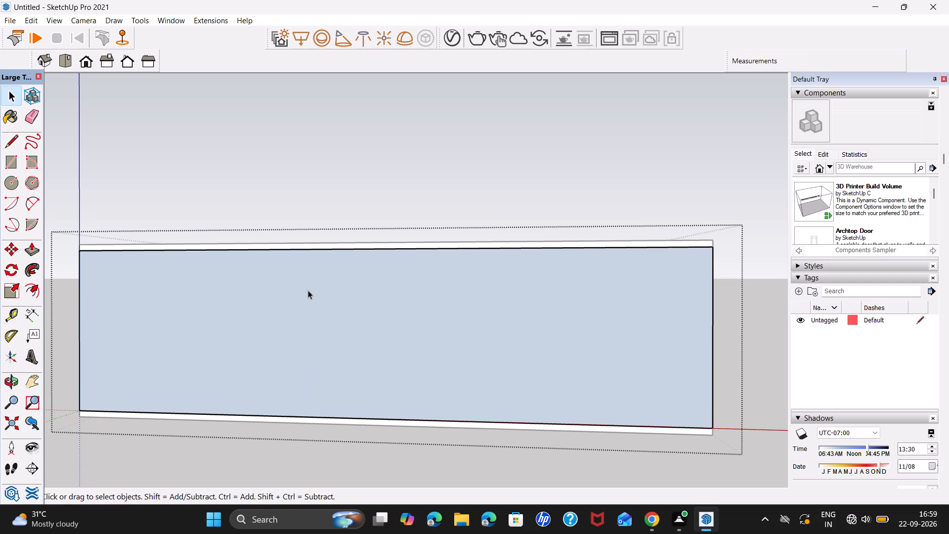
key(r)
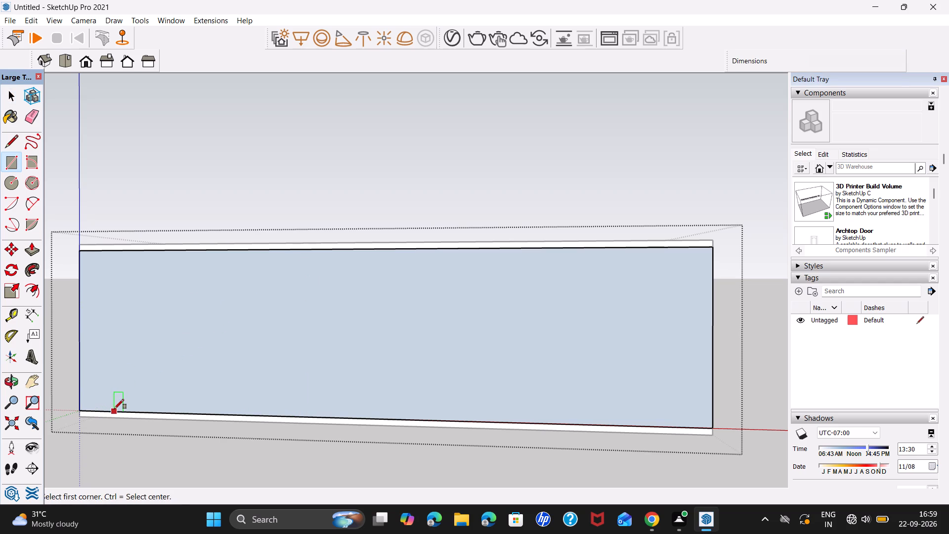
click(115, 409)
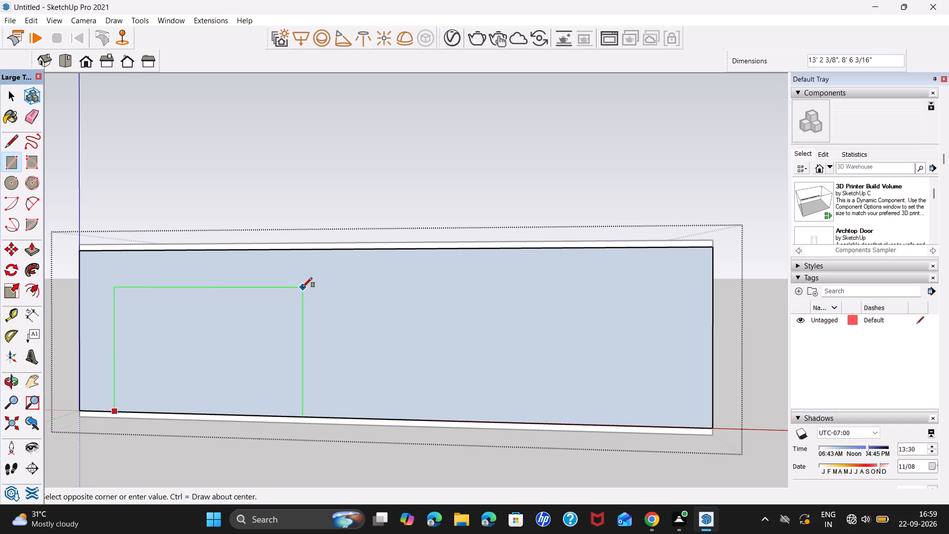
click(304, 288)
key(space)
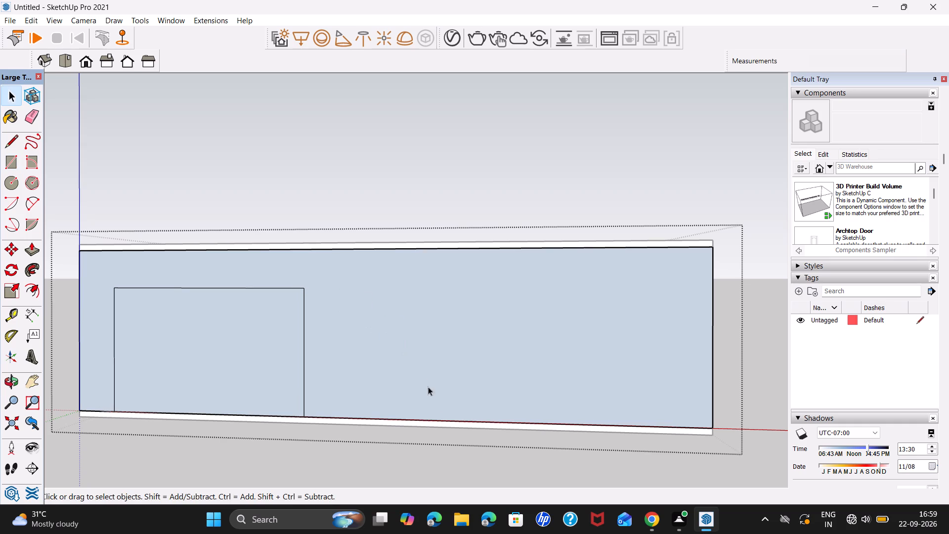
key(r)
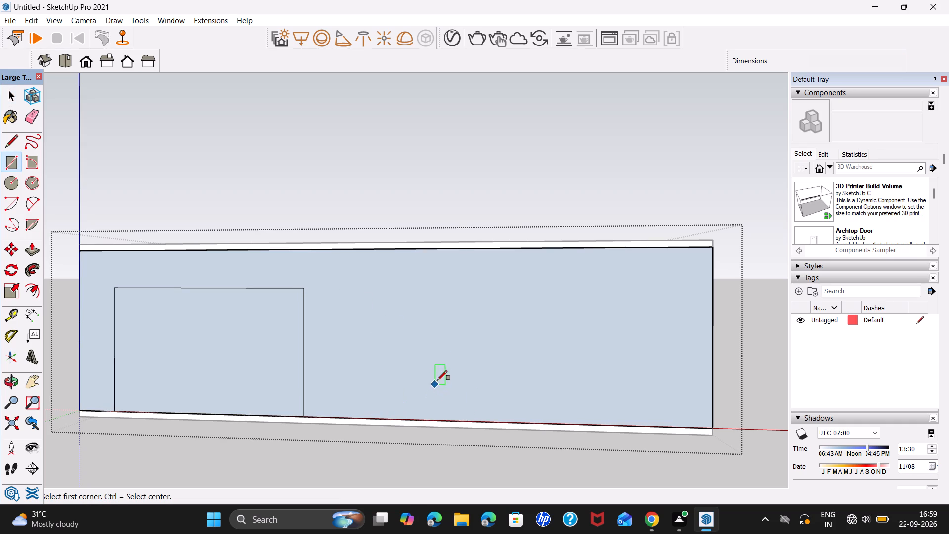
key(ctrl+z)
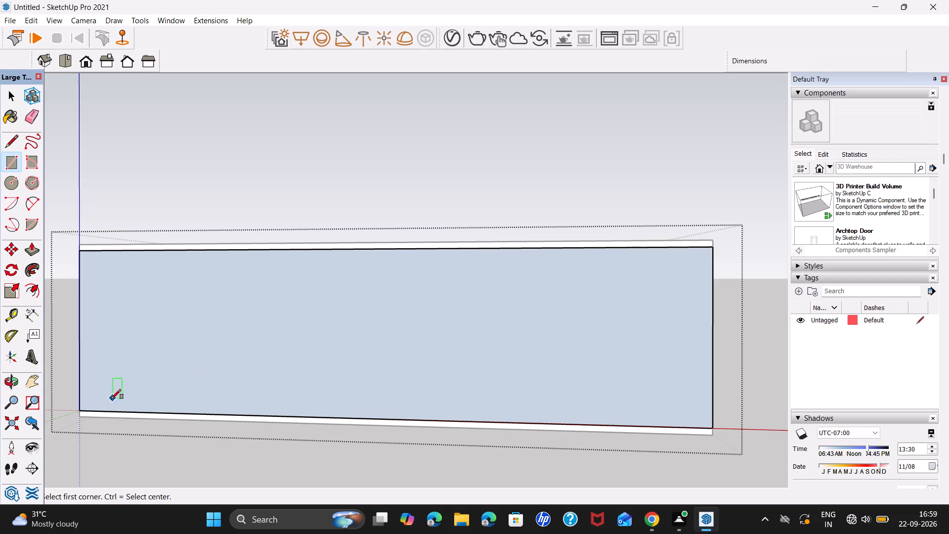
Draw a rectangle about 19' 7" by 8' 4" on the front wall near the origin end, starting from its bottom edge.
click(120, 410)
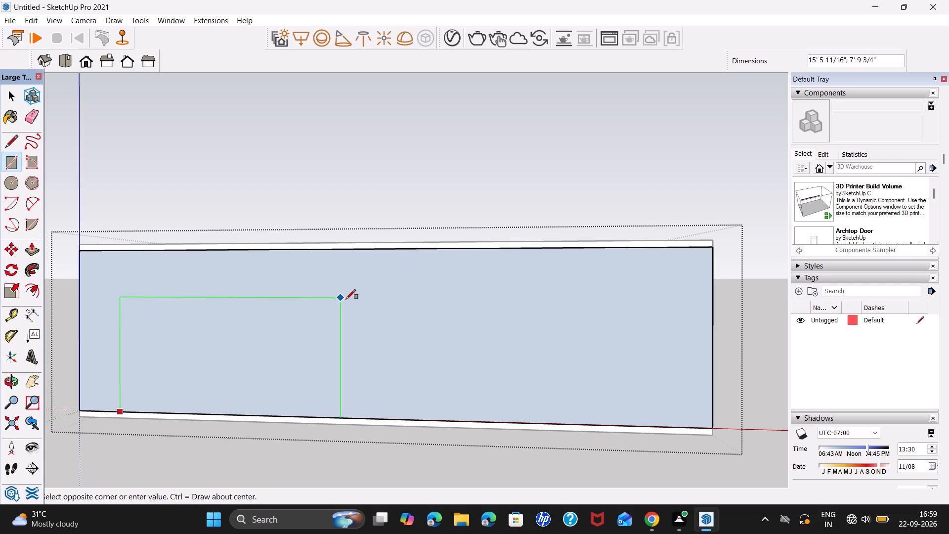
click(403, 289)
key(space)
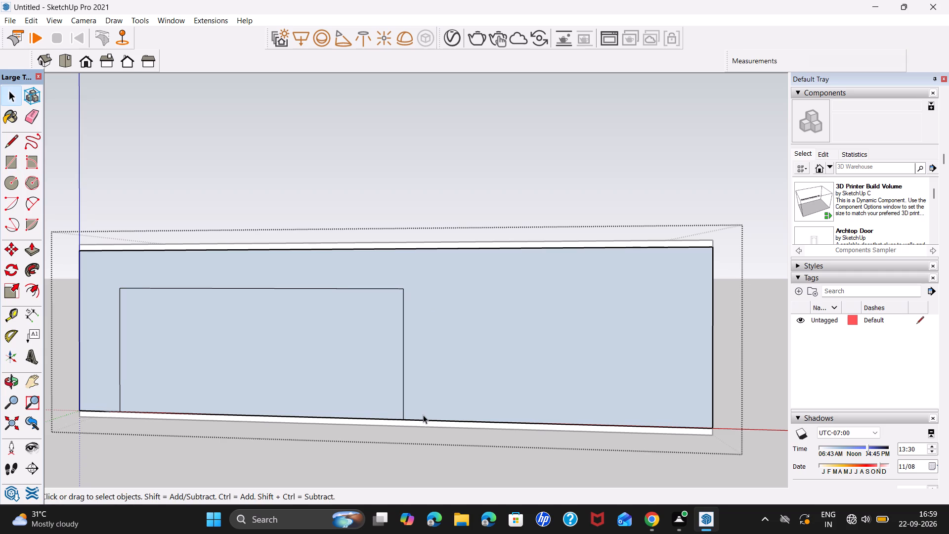
Draw a second rectangle about 13' 10" by 7' 3" from the front wall's bottom edge, near the end farthest from the origin.
key(r)
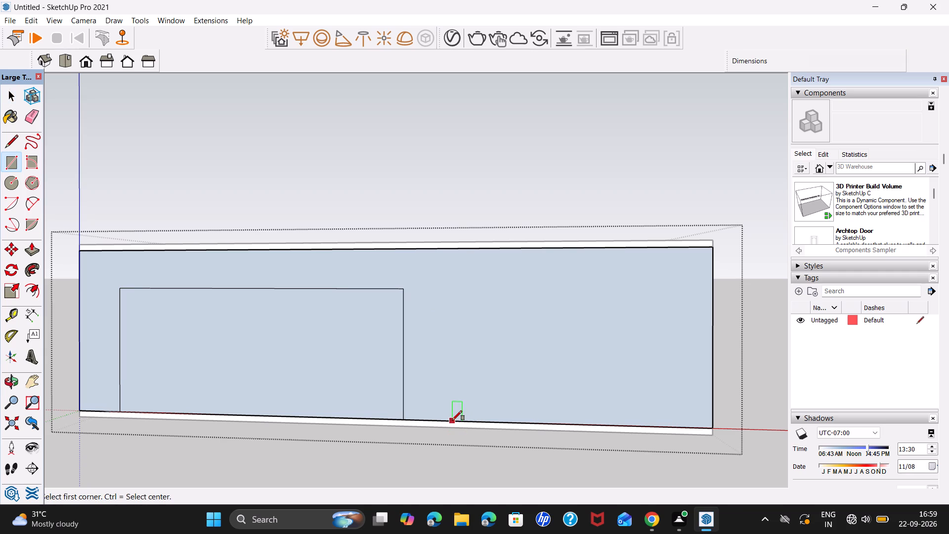
click(449, 419)
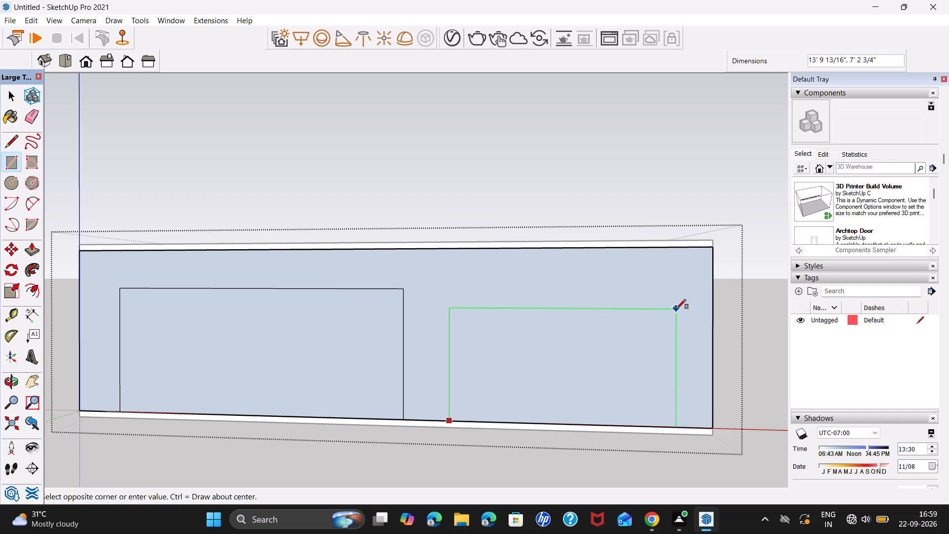
click(676, 309)
key(space)
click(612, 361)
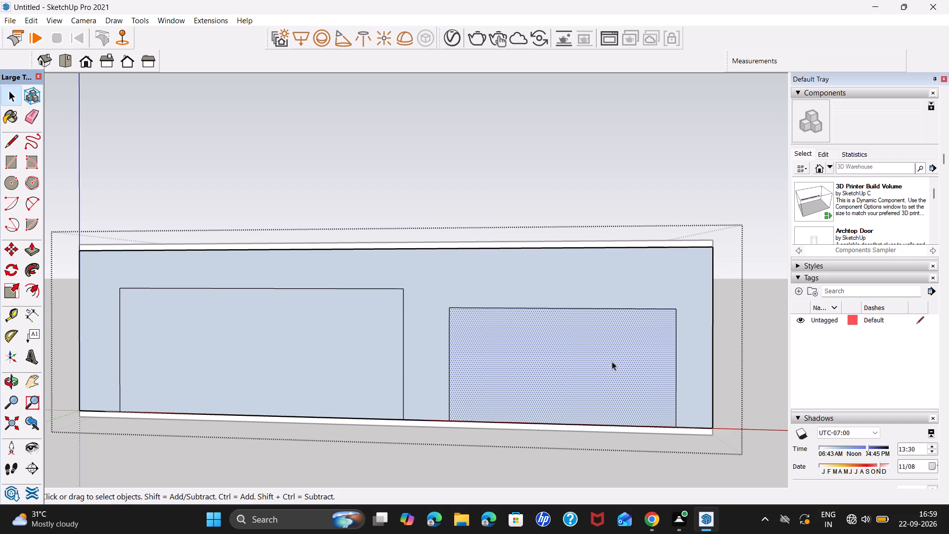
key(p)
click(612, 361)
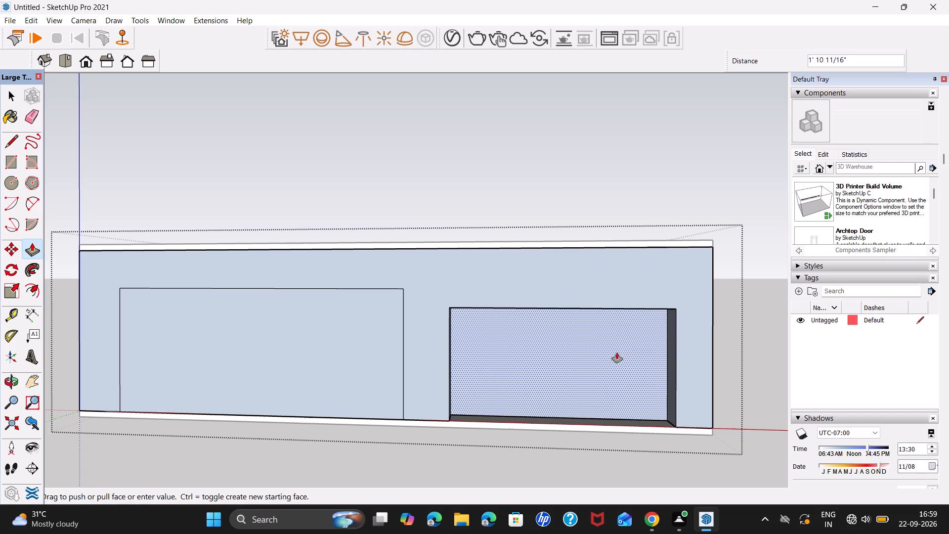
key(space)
Delete the faces inside both front-wall rectangles to form two openings, and close the walls group.
click(617, 363)
key(Delete)
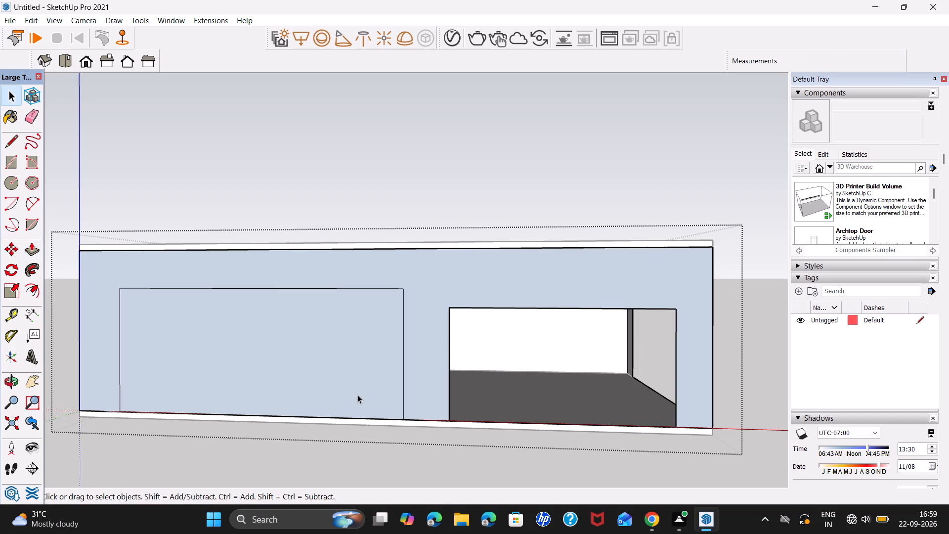
click(350, 389)
key(Delete)
scroll(539, 349, down, 6)
middle_drag(573, 369, 484, 405)
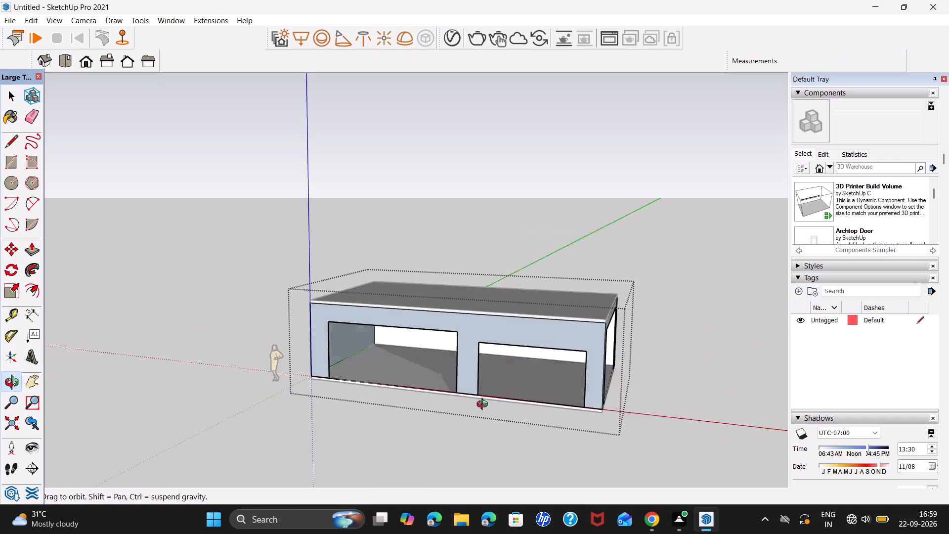
middle_drag(484, 405, 360, 393)
key(space)
click(690, 359)
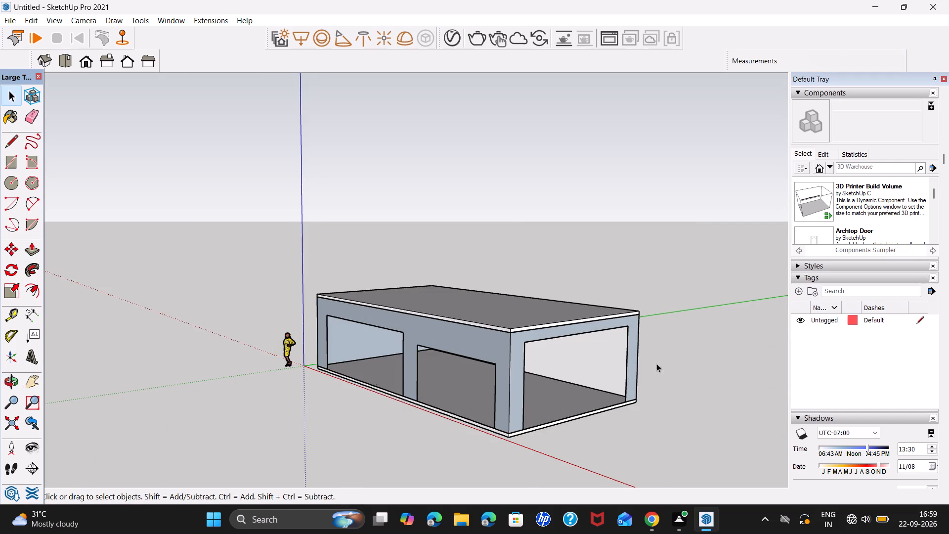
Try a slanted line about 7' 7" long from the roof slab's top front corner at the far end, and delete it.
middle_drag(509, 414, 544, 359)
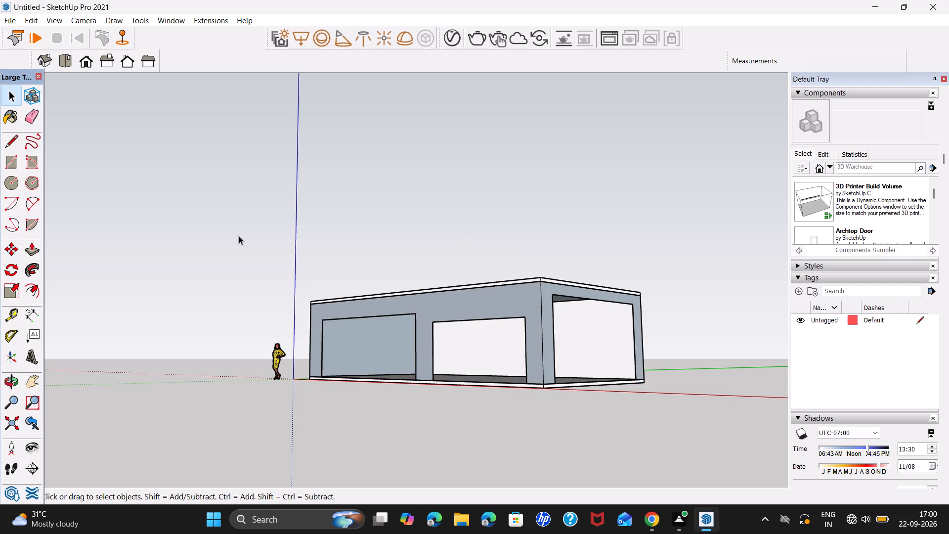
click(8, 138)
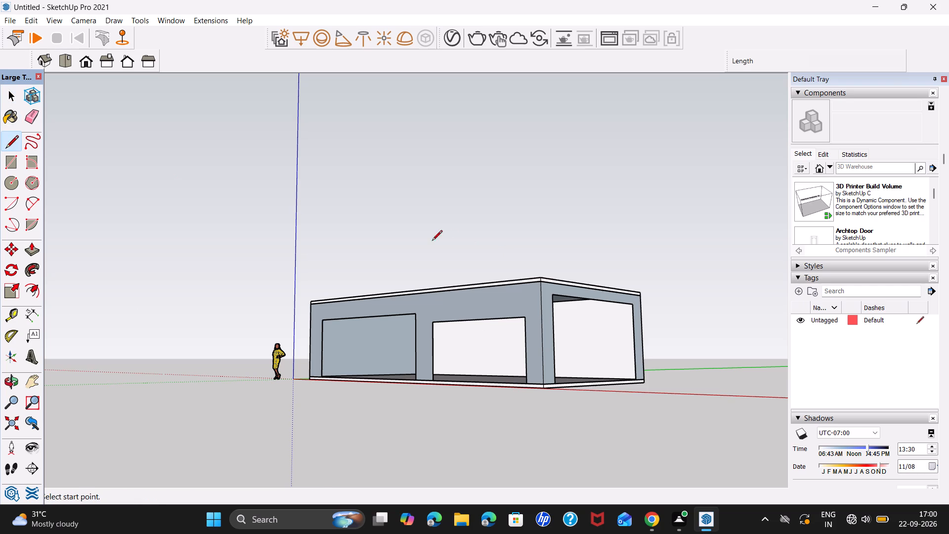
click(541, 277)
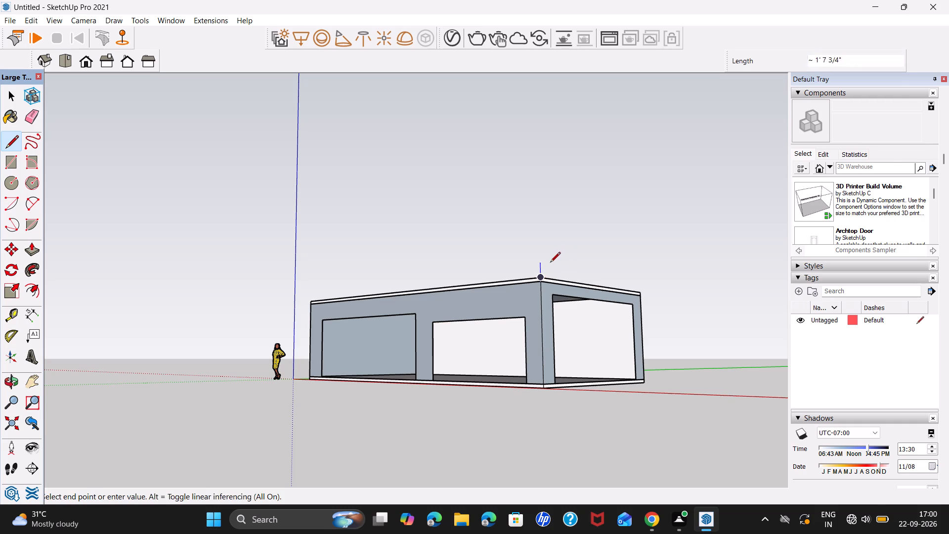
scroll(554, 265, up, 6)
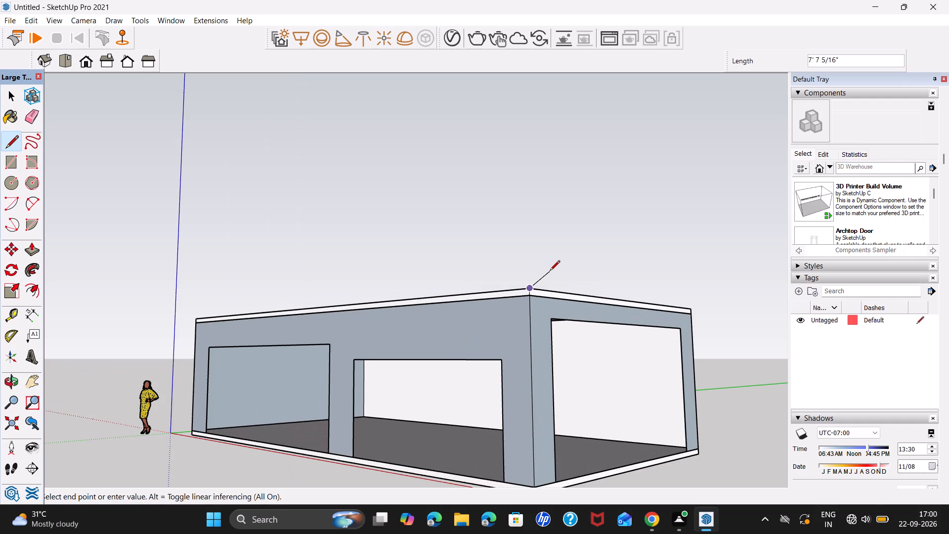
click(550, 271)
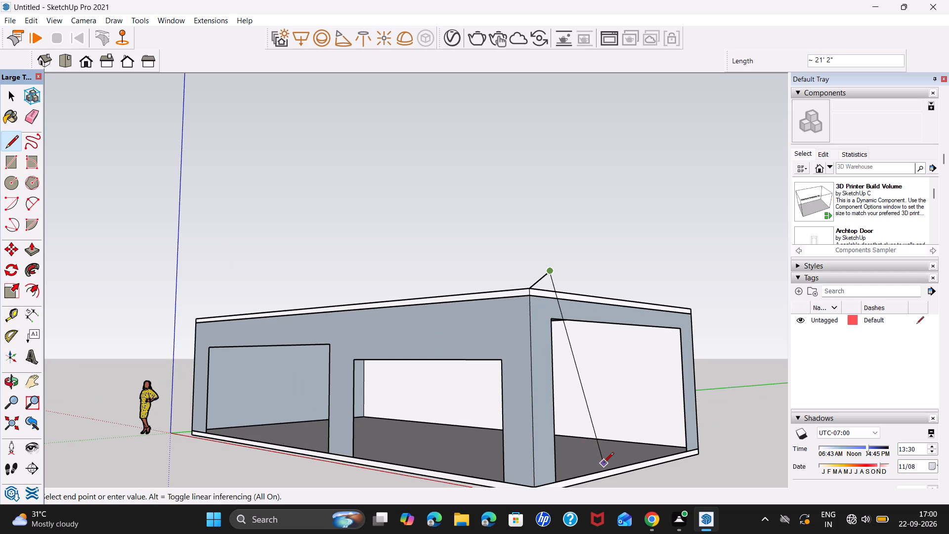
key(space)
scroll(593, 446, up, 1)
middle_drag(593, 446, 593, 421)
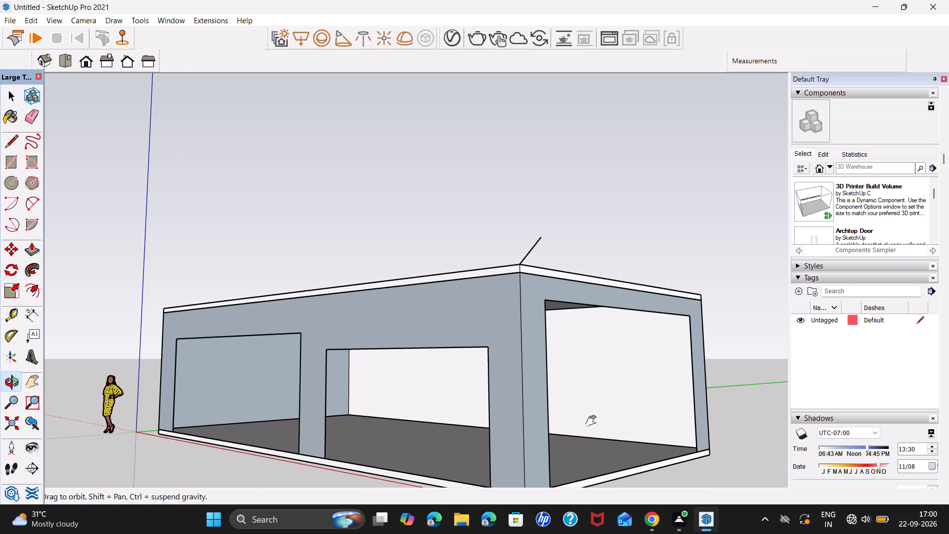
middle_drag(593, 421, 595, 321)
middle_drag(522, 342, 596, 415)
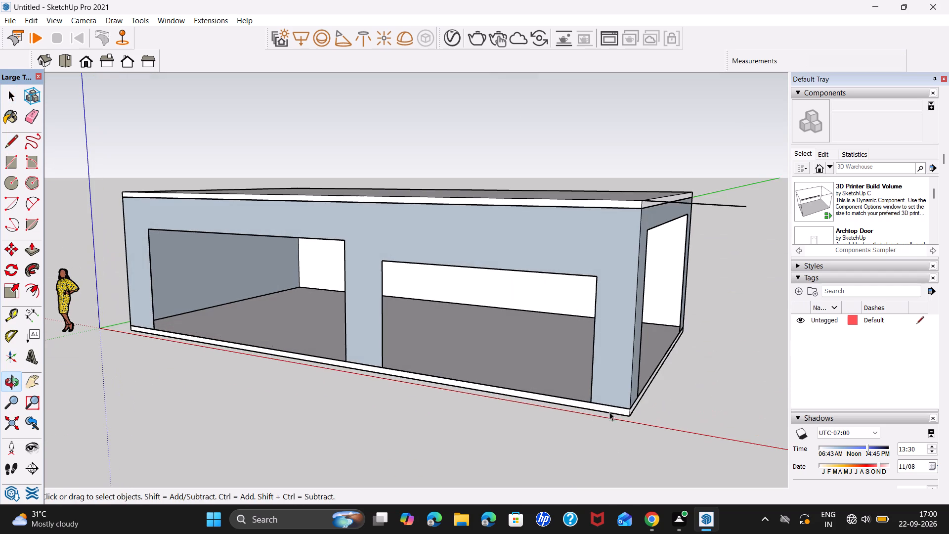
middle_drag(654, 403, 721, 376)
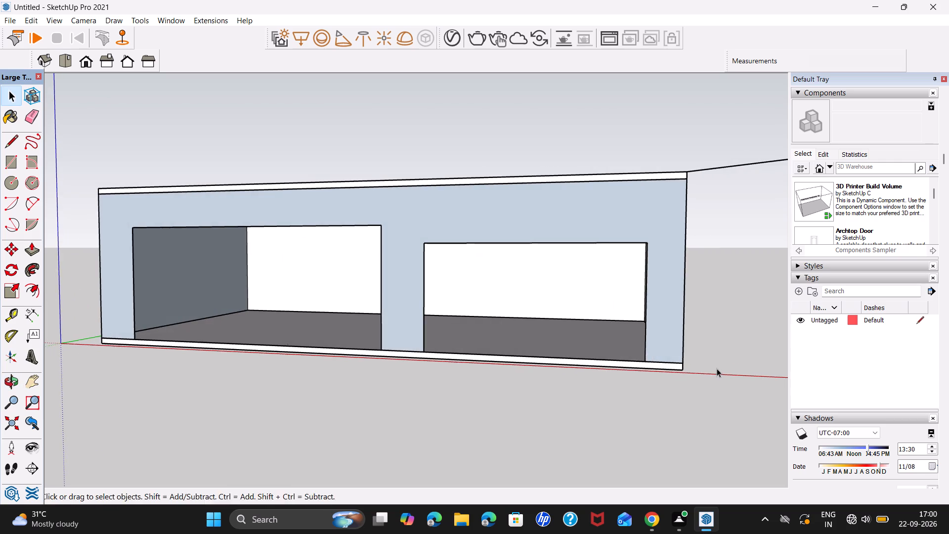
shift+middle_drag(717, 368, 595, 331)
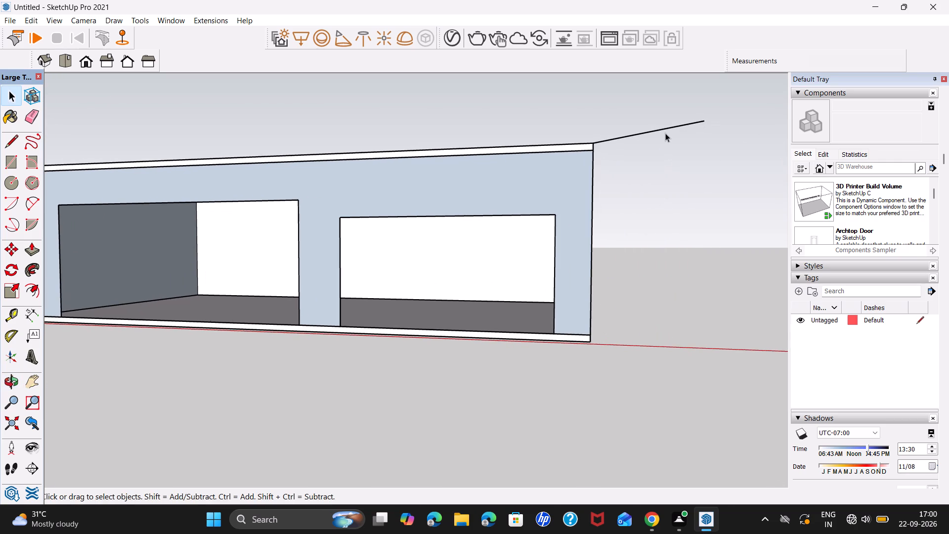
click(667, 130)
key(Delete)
Outline a slanted fin at the far front corner: an 8' 1" edge from the roof, a base along the red axis, and a joining edge.
key(l)
click(592, 141)
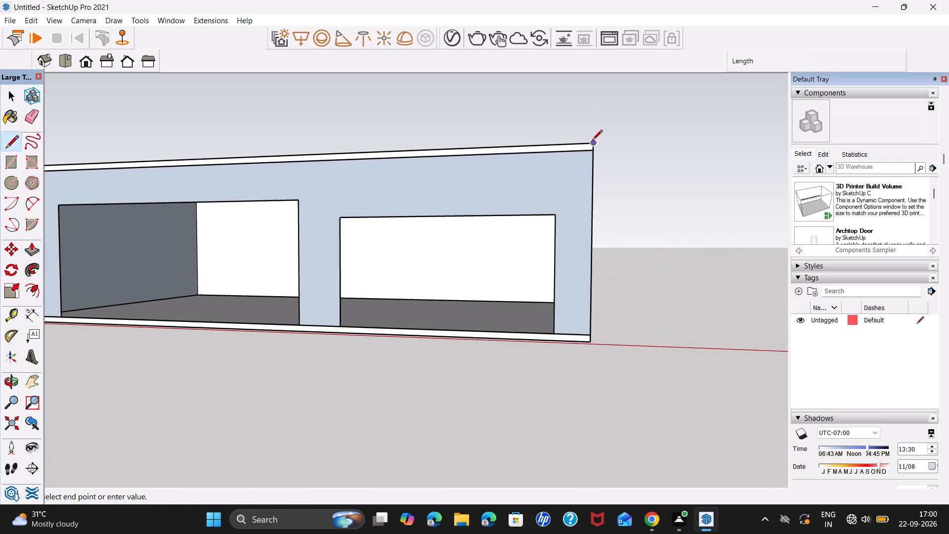
click(615, 114)
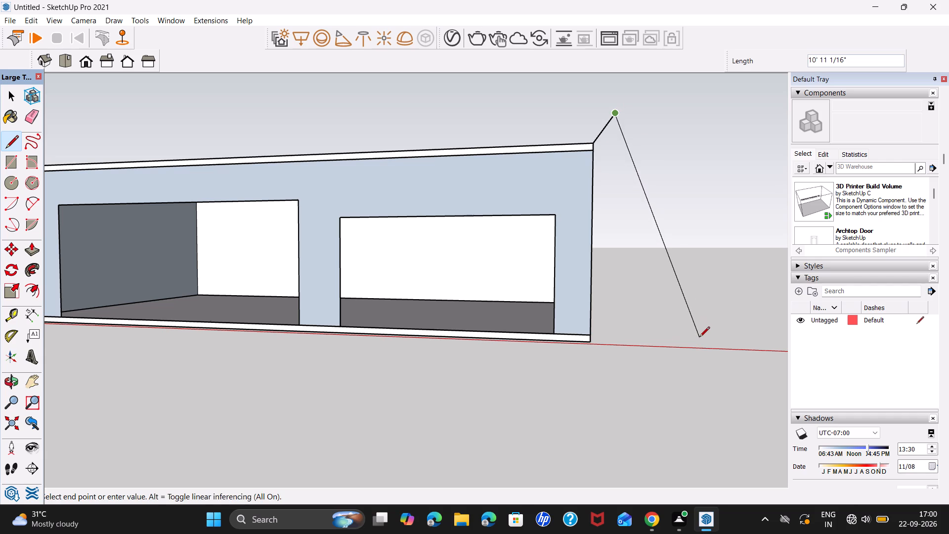
key(space)
text(L)
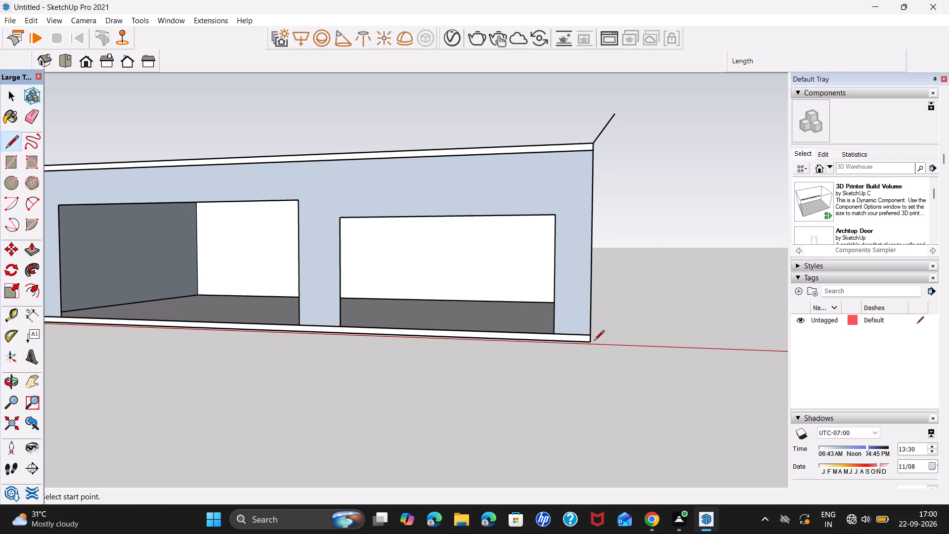
click(592, 341)
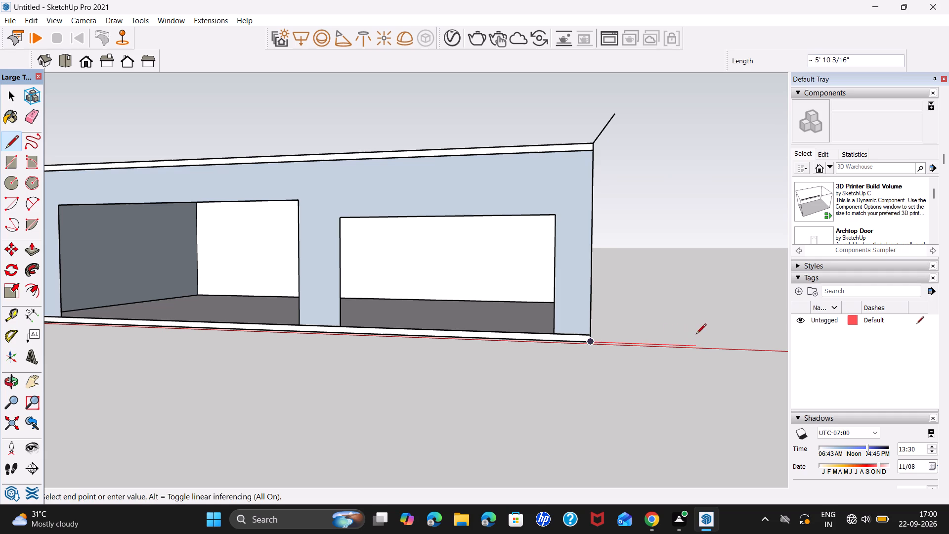
click(715, 335)
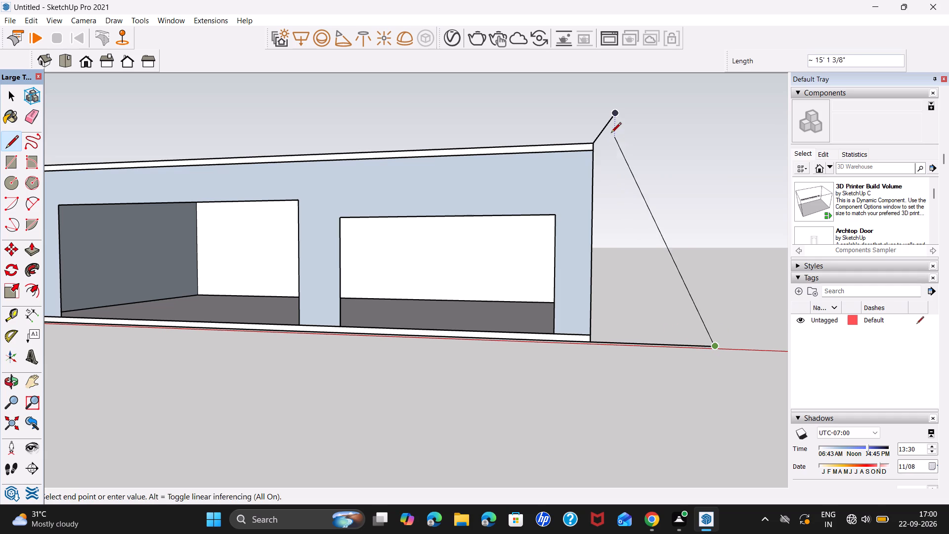
click(613, 118)
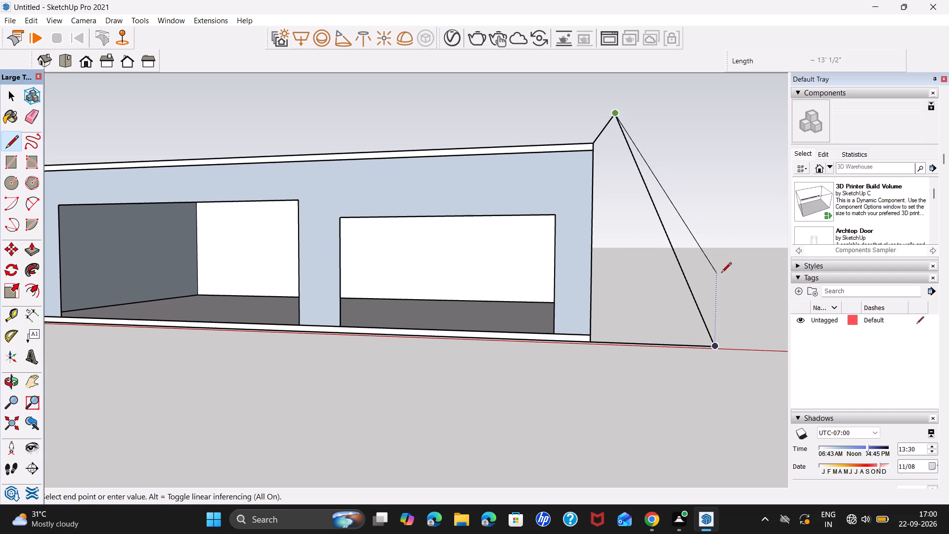
key(space)
click(663, 302)
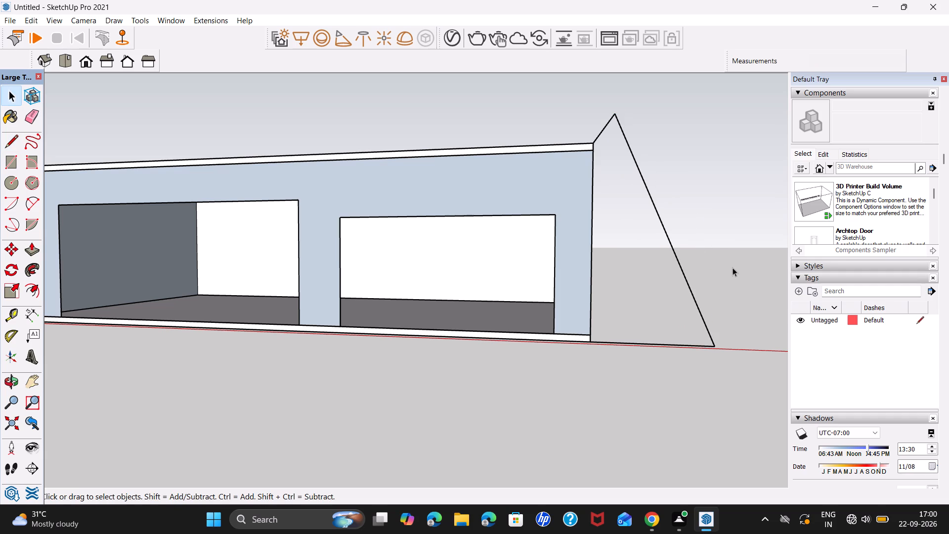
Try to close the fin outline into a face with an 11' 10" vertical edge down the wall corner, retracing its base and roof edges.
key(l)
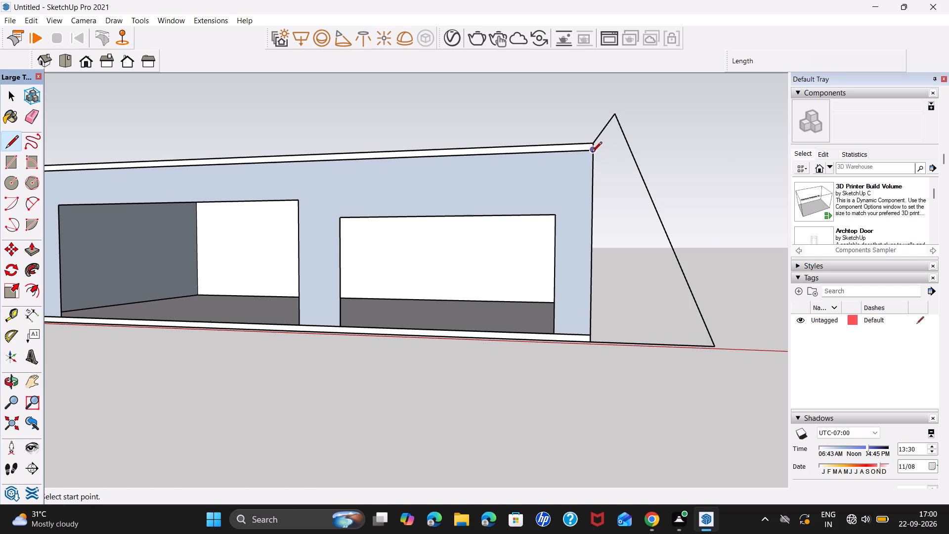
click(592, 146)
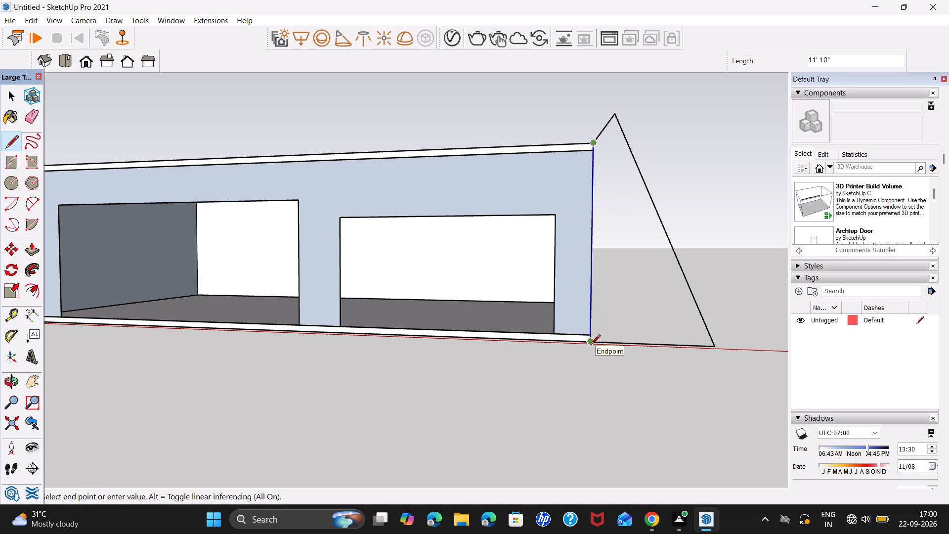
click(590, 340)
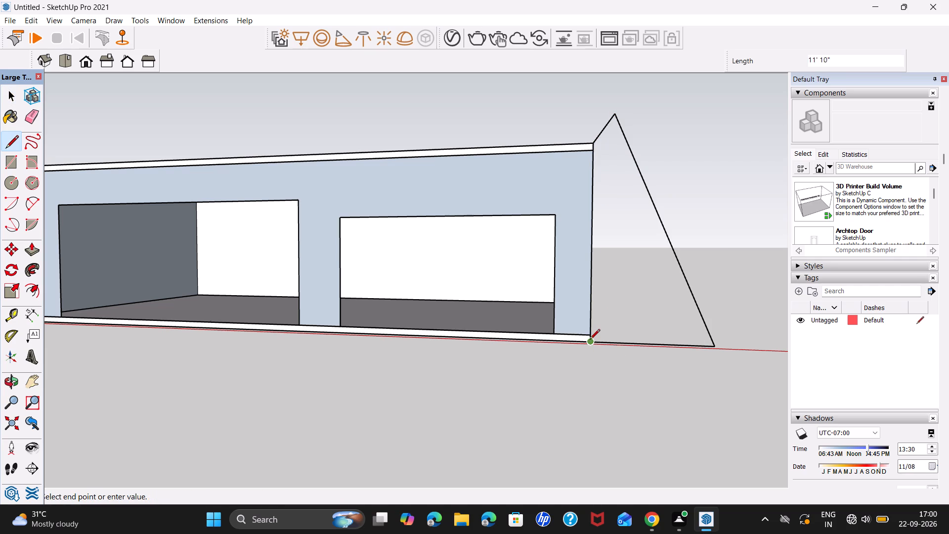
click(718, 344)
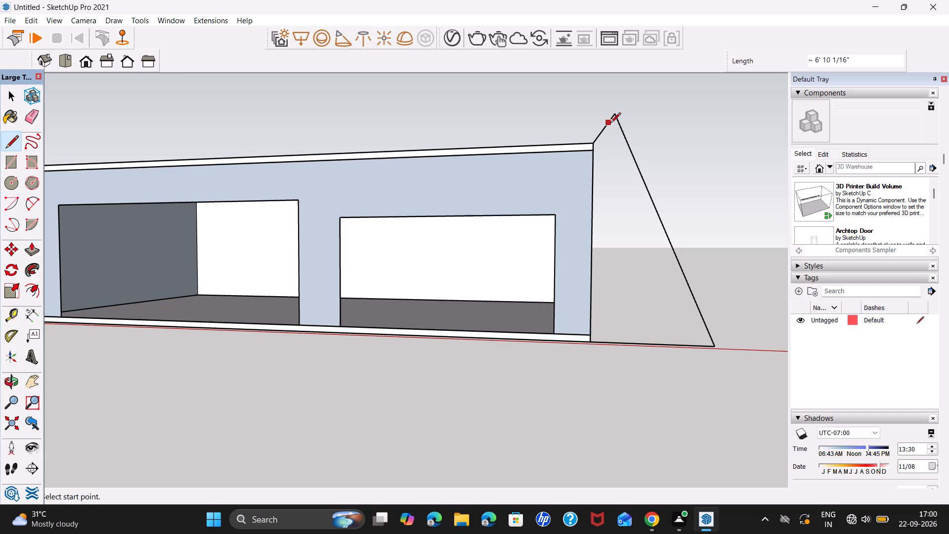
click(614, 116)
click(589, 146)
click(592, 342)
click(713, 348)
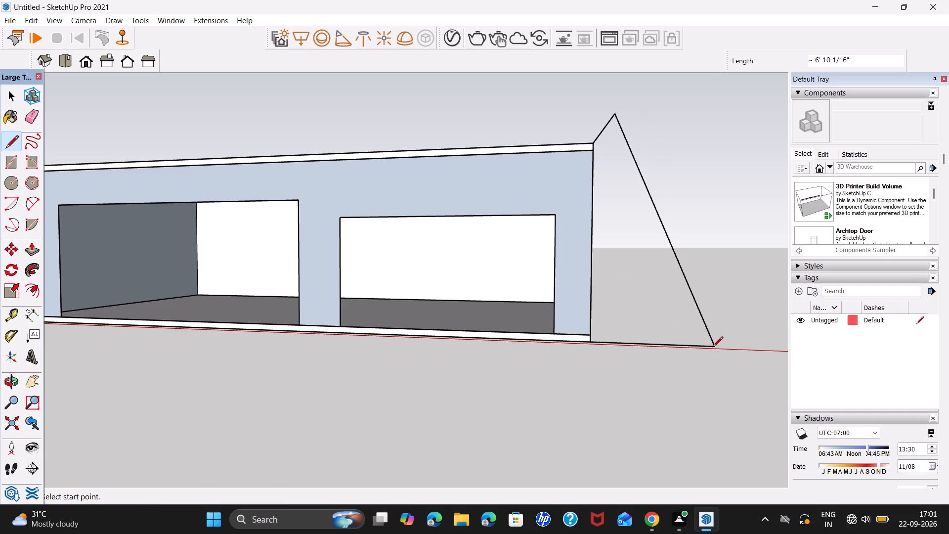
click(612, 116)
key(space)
Check the slanted fin outline from the front and end of the building, and undo all of its edges.
scroll(685, 290, down, 3)
middle_drag(706, 284, 674, 308)
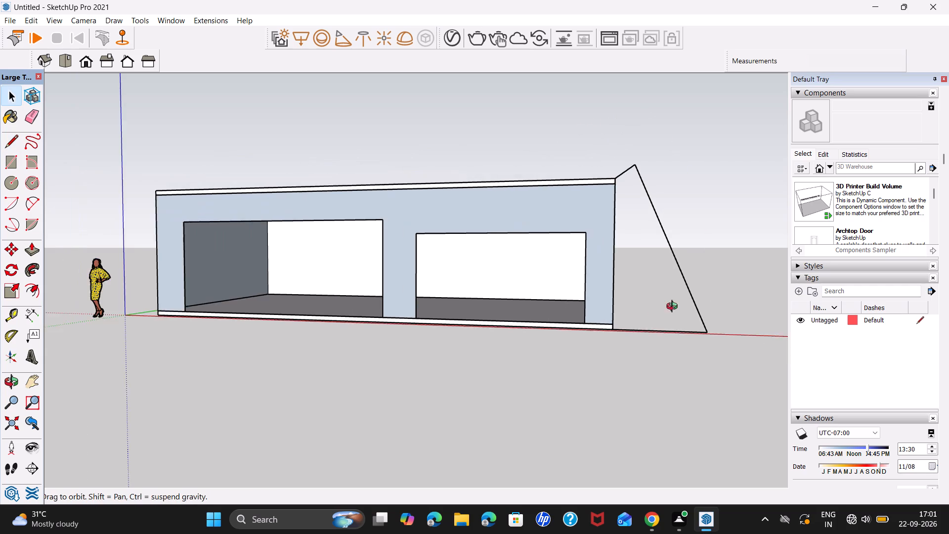
middle_drag(674, 308, 381, 318)
scroll(384, 317, down, 2)
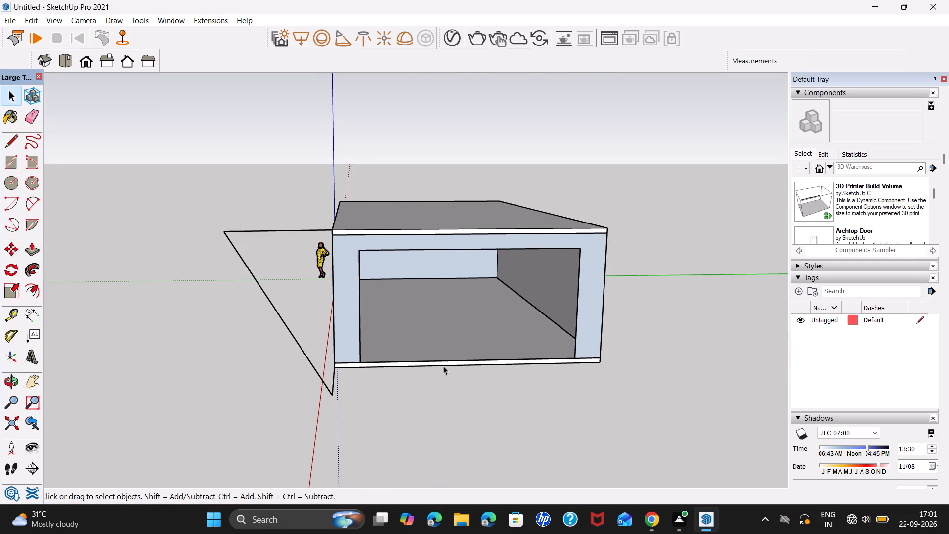
middle_drag(353, 391, 709, 301)
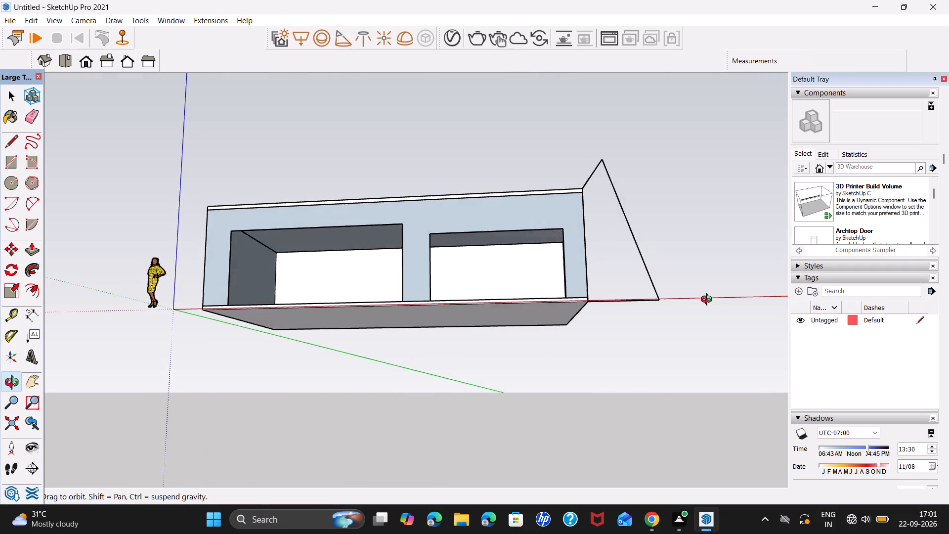
middle_drag(709, 301, 720, 309)
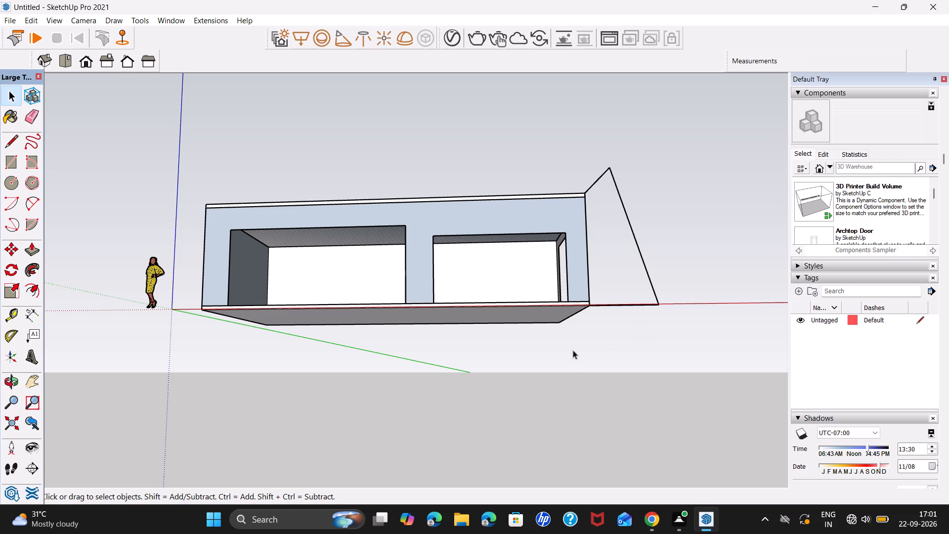
middle_drag(640, 328, 213, 408)
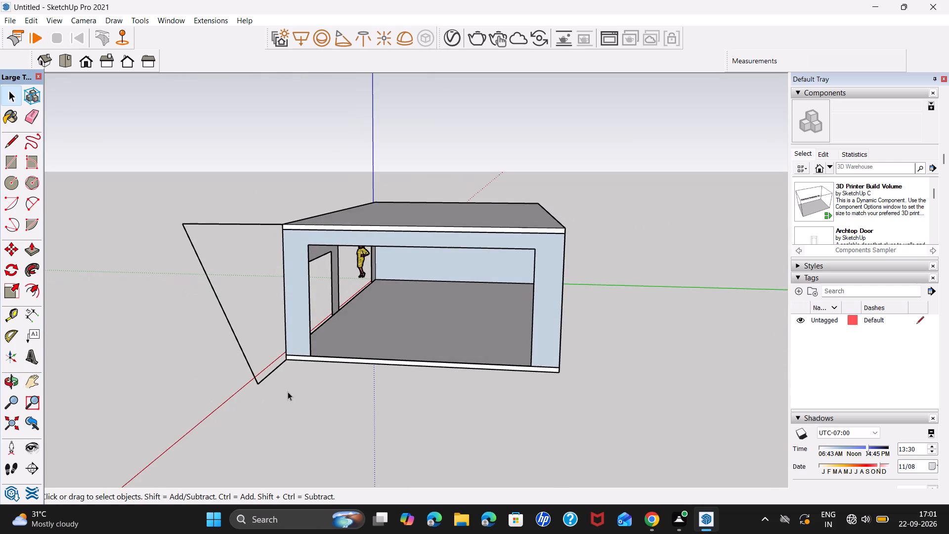
scroll(289, 392, down, 4)
key(ctrl+z)
key(ctrl+z)
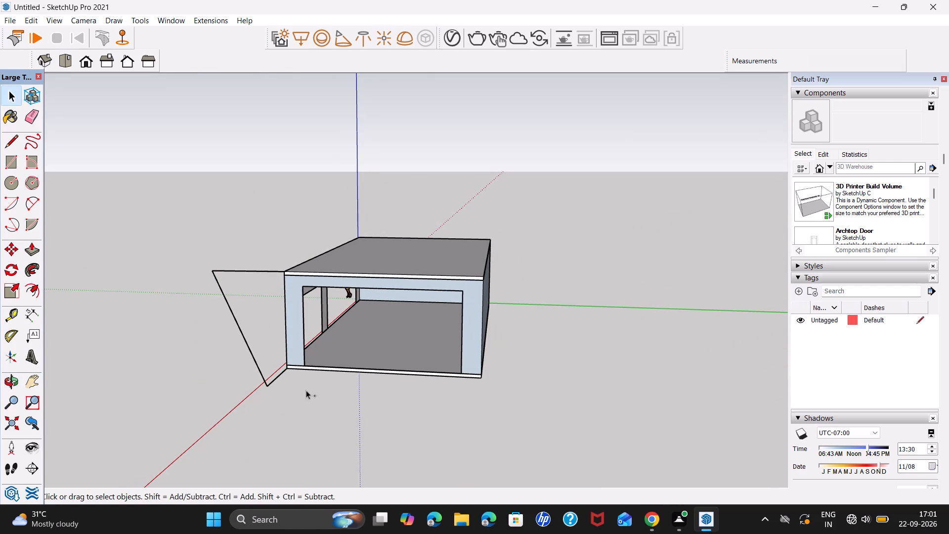
key(ctrl+z)
key(ctrl+z)
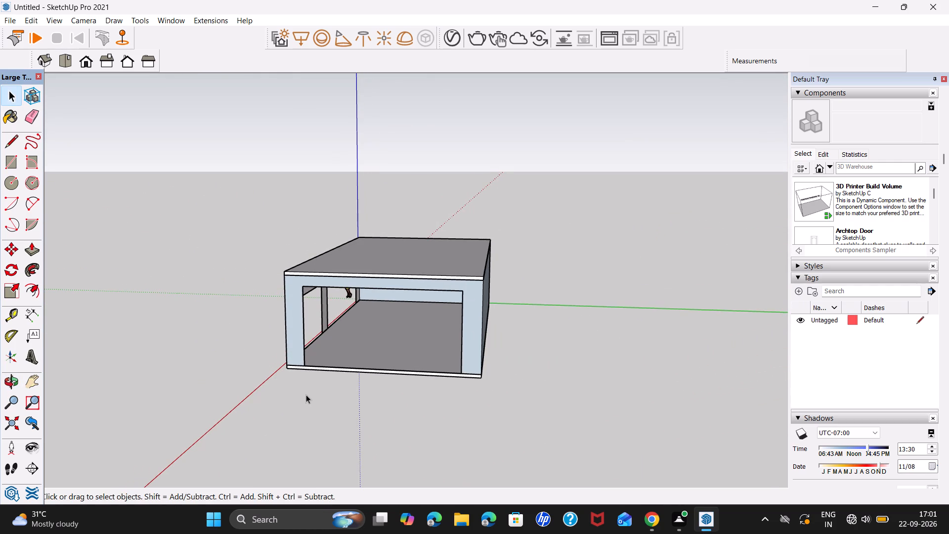
Draw a base line about 8' 5" long along the red axis from the front wall's bottom corner at the far end.
middle_drag(230, 396, 615, 361)
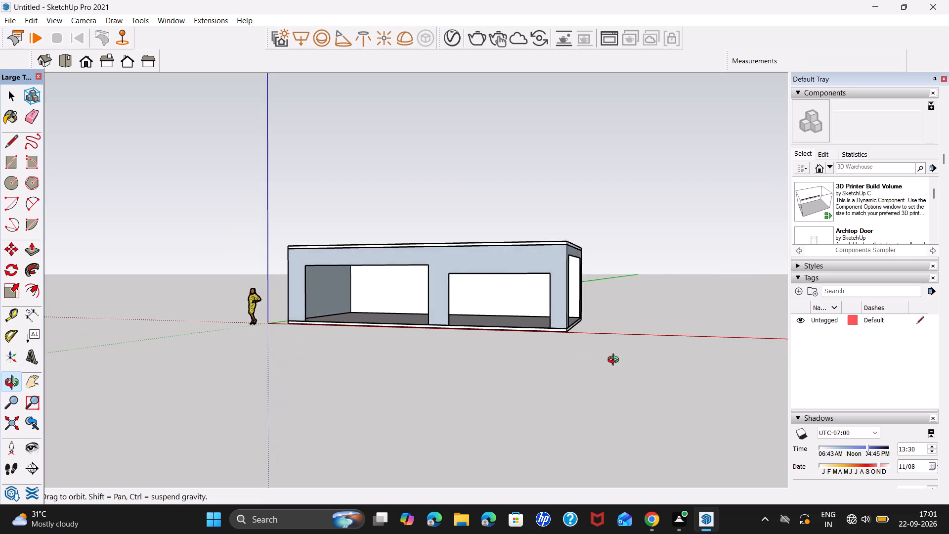
middle_drag(615, 361, 630, 362)
key(l)
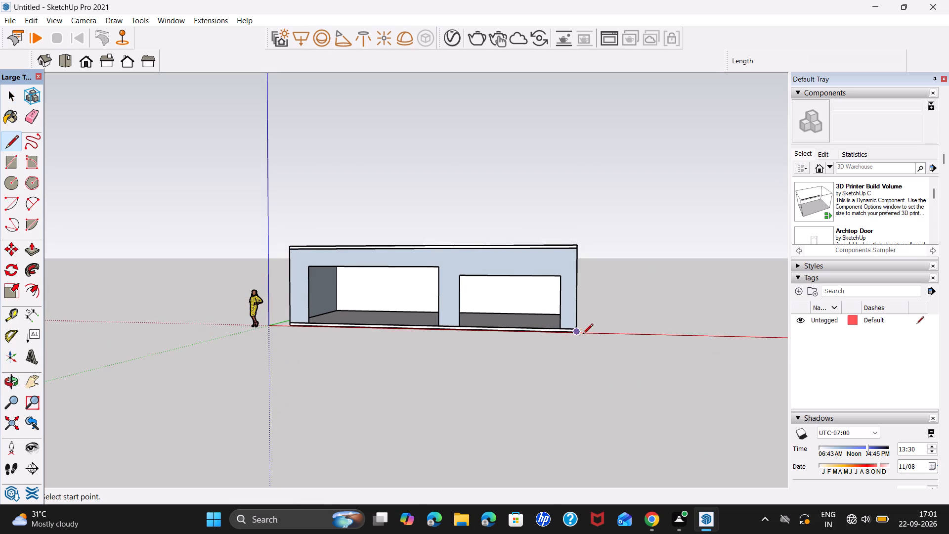
middle_drag(579, 342, 656, 346)
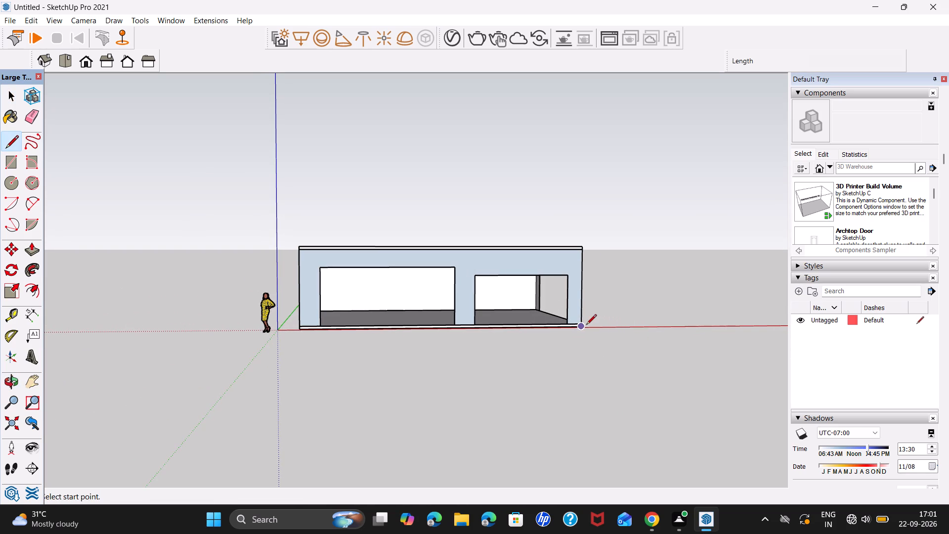
click(586, 325)
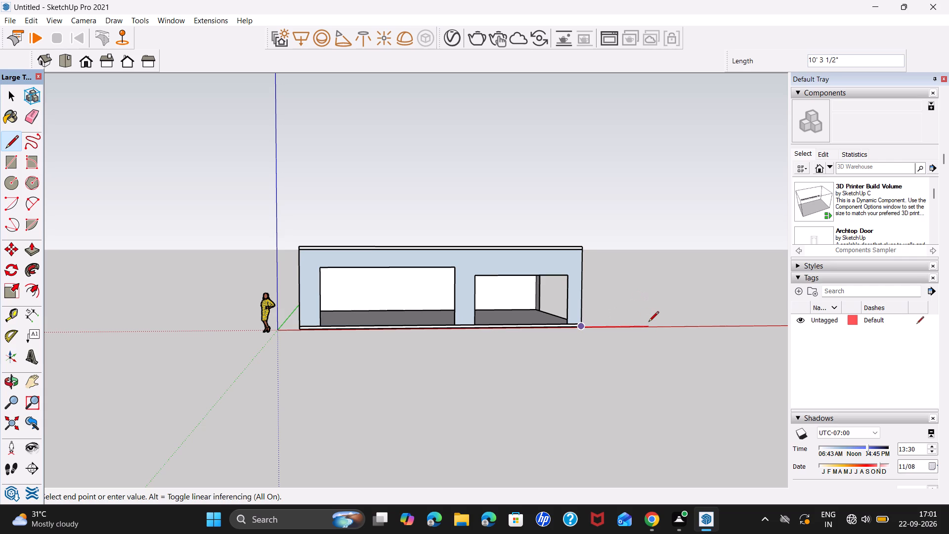
click(636, 323)
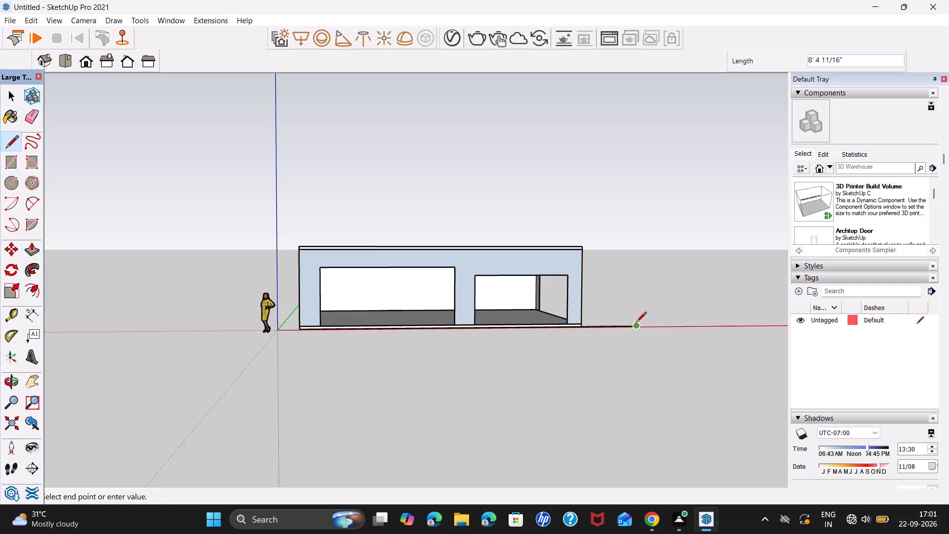
Draw a slanted line from the outer end of the base line up and back over the roof.
middle_drag(636, 323, 147, 414)
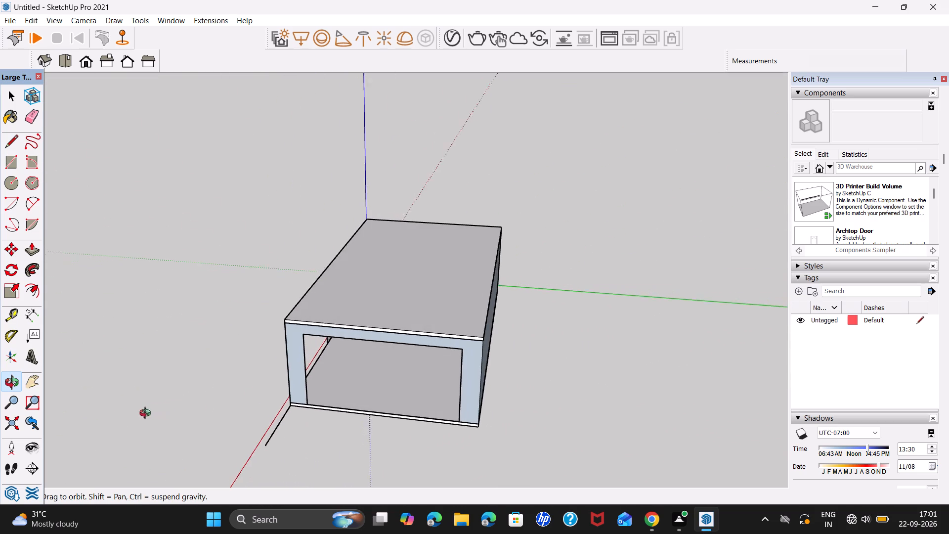
middle_drag(147, 414, 146, 414)
middle_drag(129, 417, 561, 389)
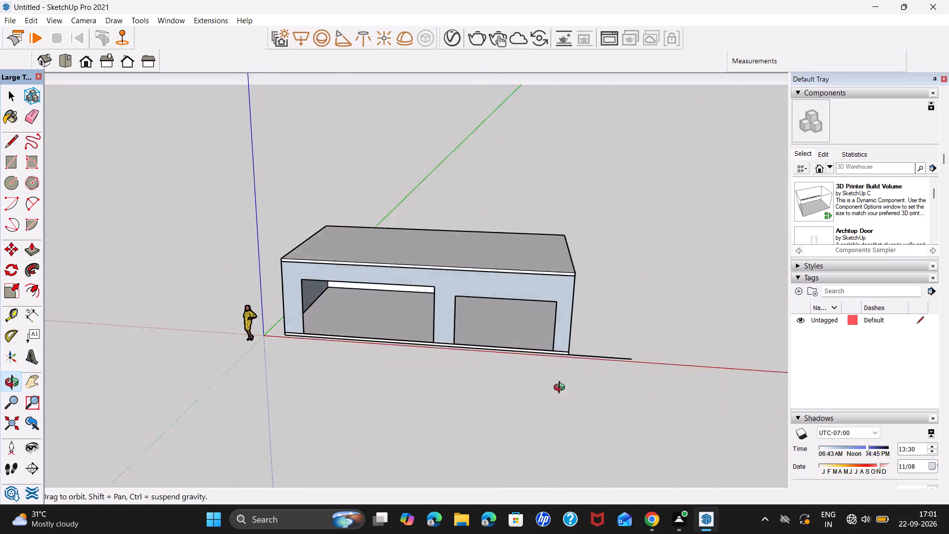
middle_drag(561, 389, 557, 293)
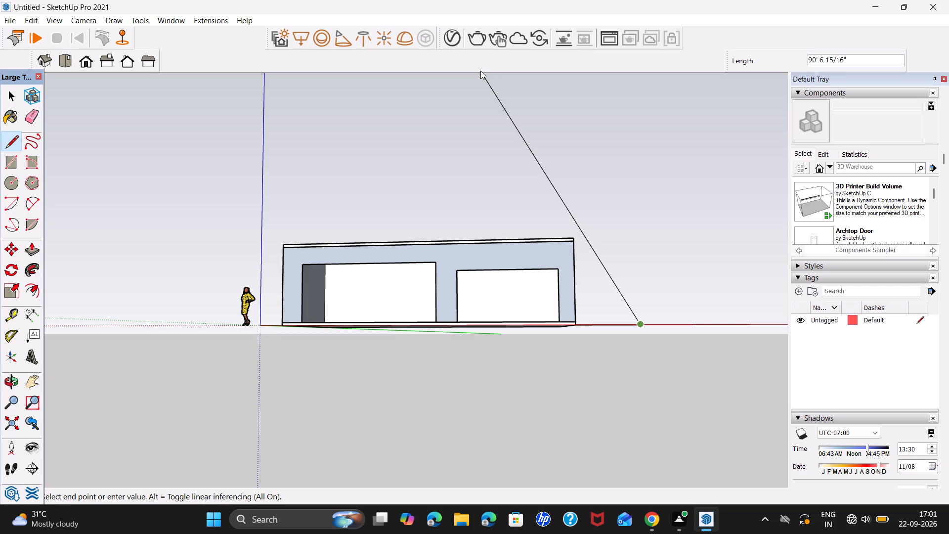
scroll(480, 71, down, 3)
shift+middle_drag(482, 80, 490, 111)
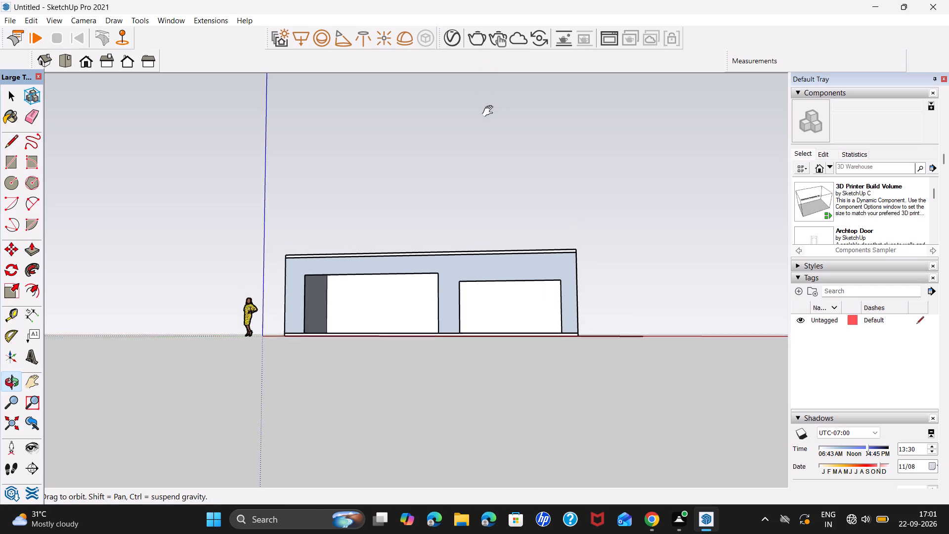
shift+middle_drag(490, 111, 513, 197)
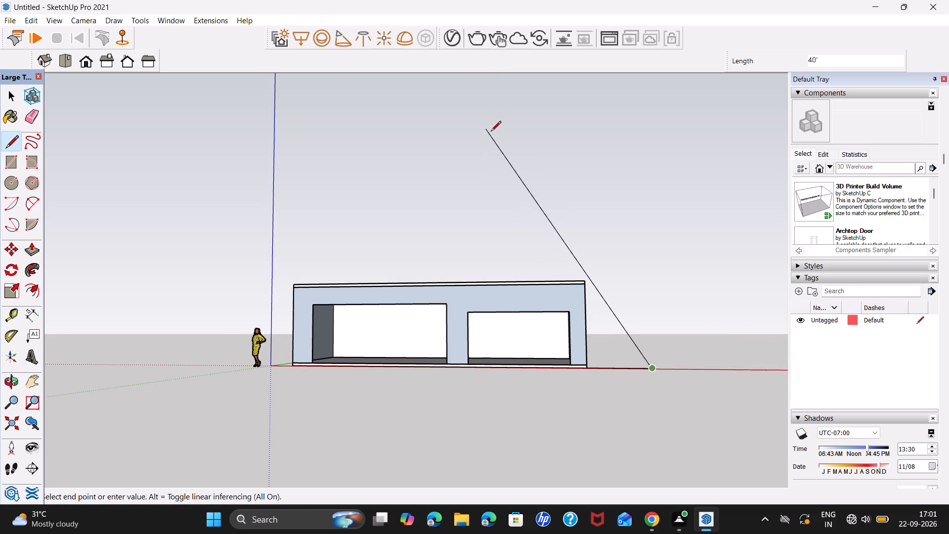
scroll(490, 105, down, 6)
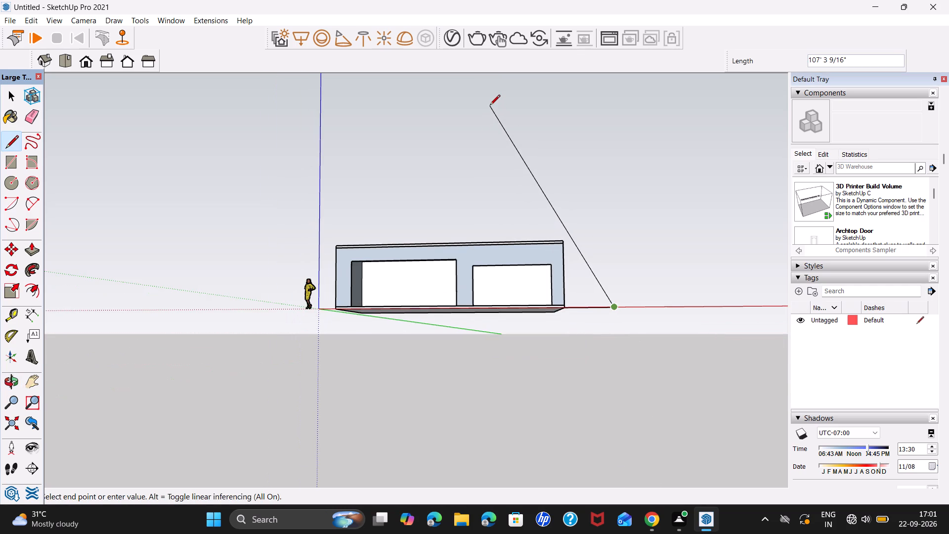
shift+middle_drag(490, 106, 533, 295)
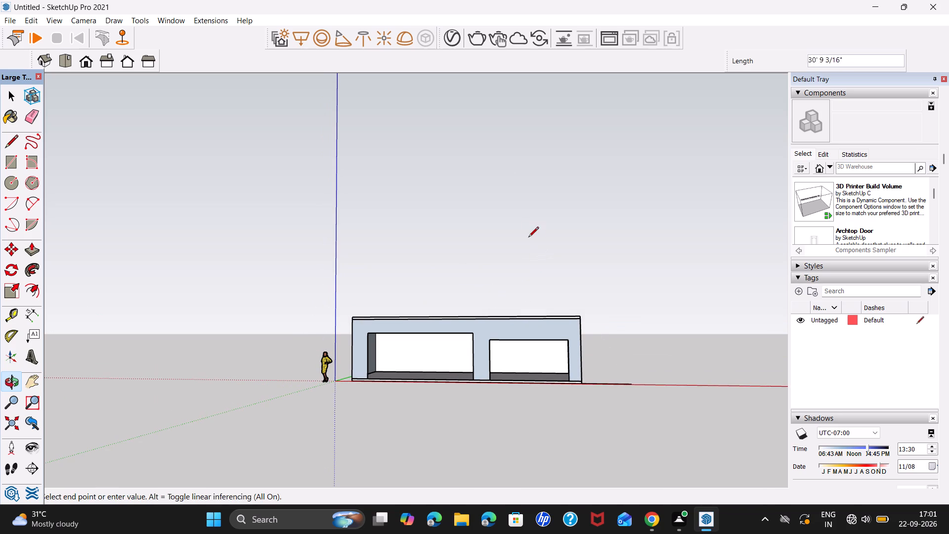
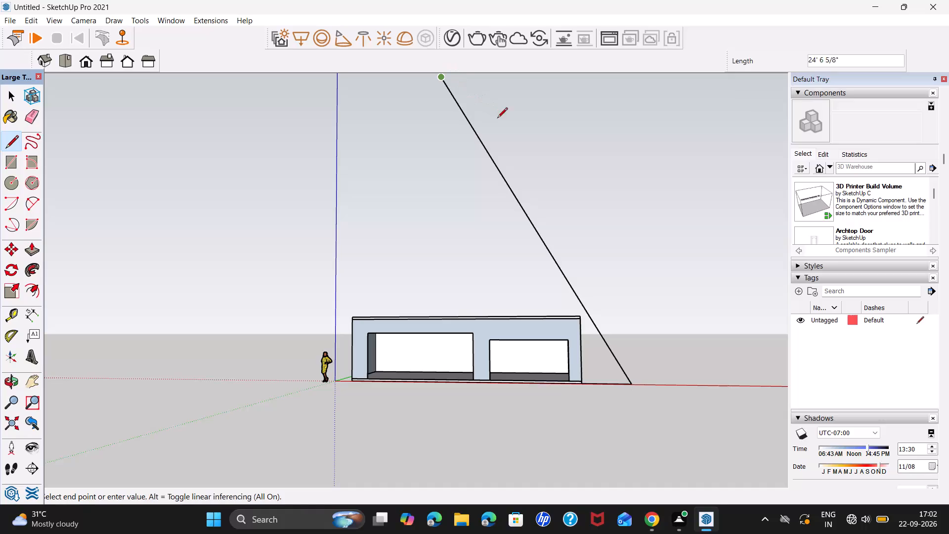
Draw the fin's top edge along the green axis from the slanted line's upper end, and a second slanted edge down to the roof's back corner.
middle_drag(649, 241, 428, 312)
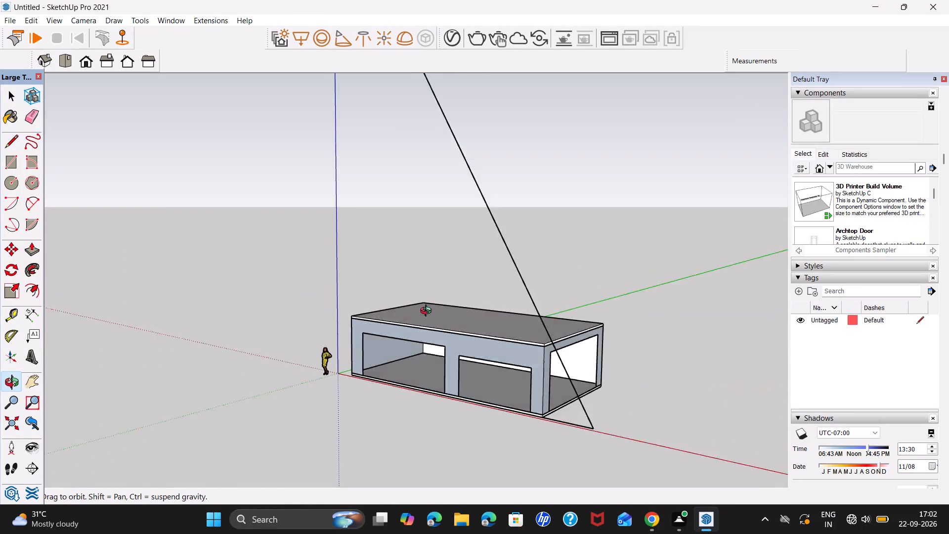
middle_drag(428, 312, 278, 362)
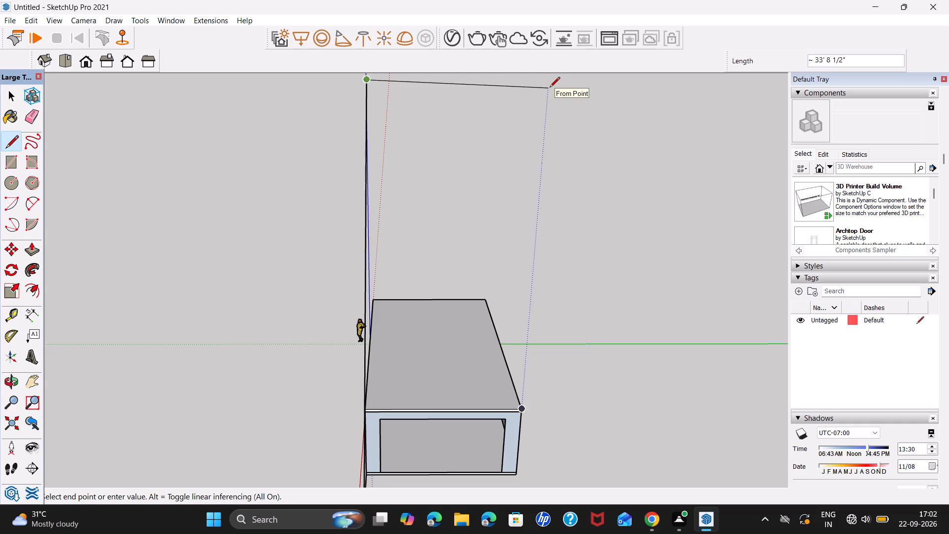
scroll(549, 89, down, 5)
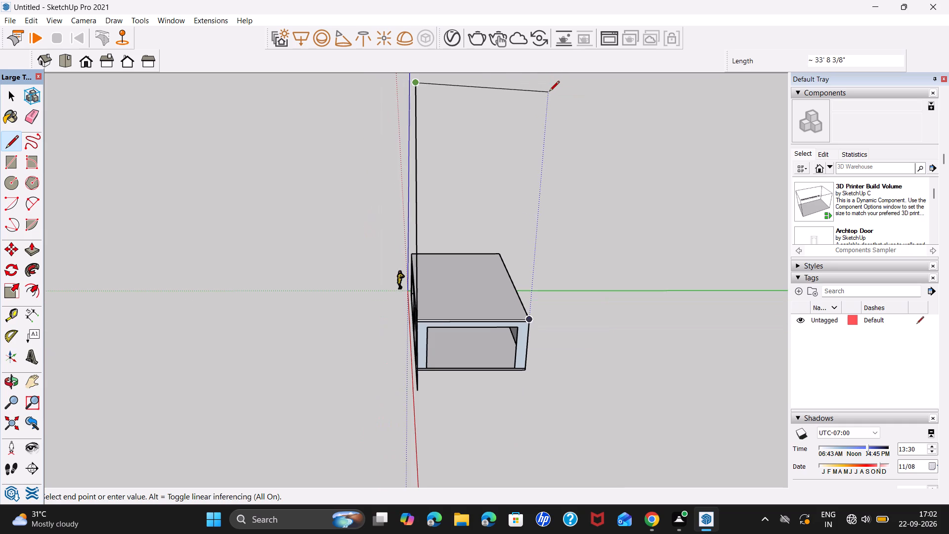
click(549, 84)
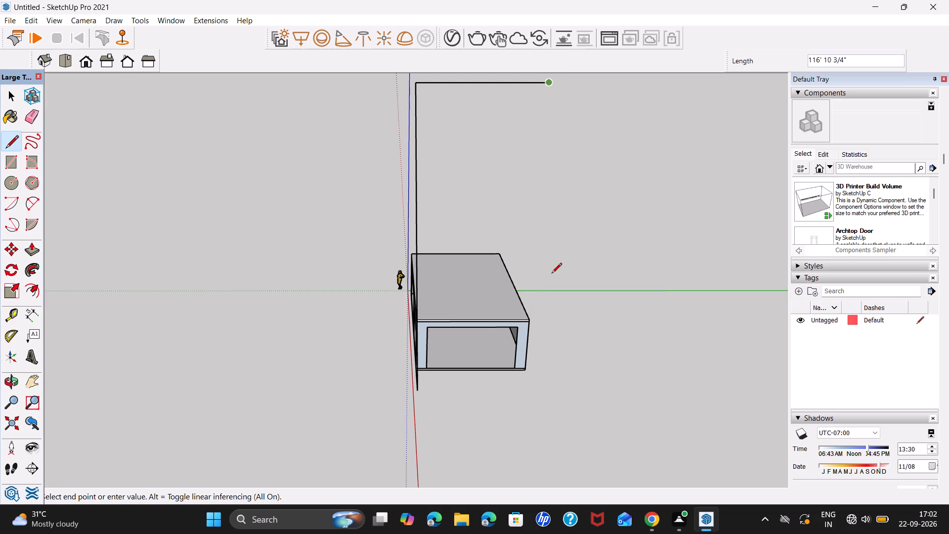
click(534, 325)
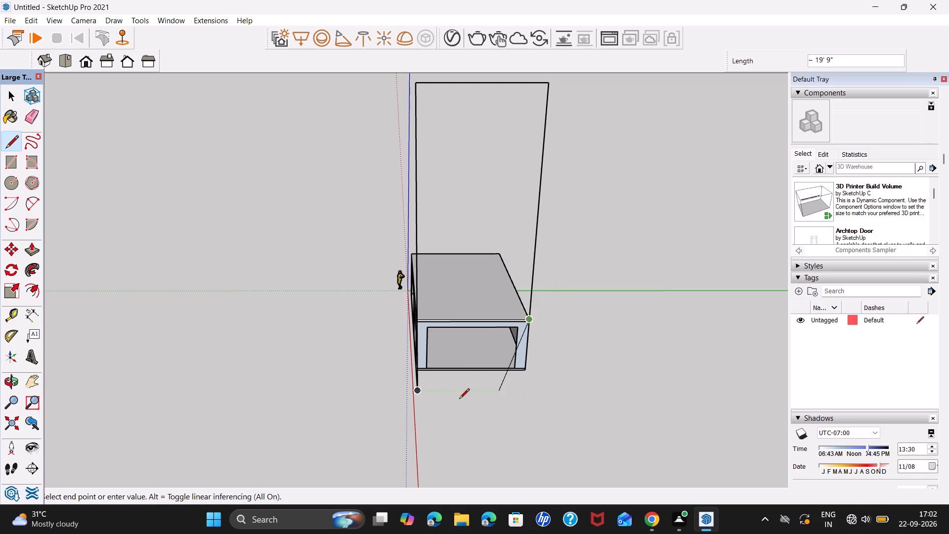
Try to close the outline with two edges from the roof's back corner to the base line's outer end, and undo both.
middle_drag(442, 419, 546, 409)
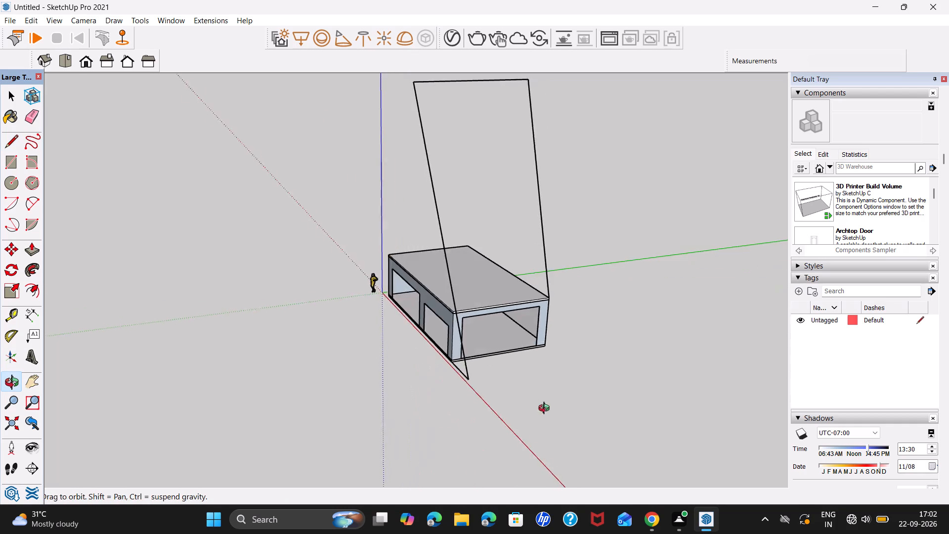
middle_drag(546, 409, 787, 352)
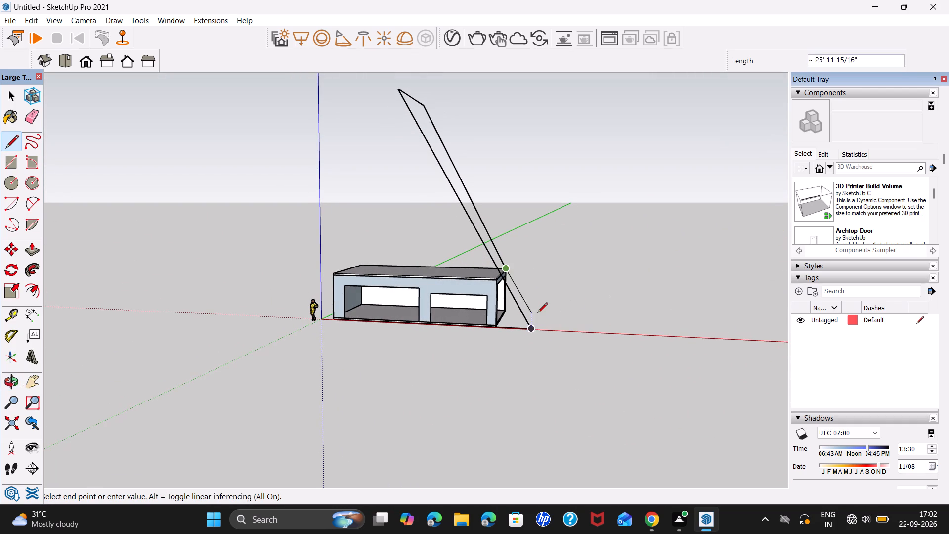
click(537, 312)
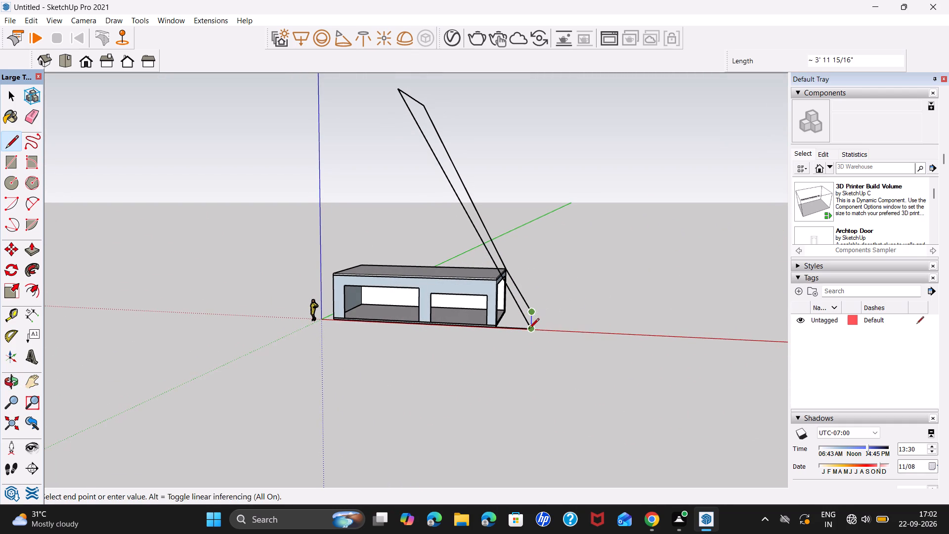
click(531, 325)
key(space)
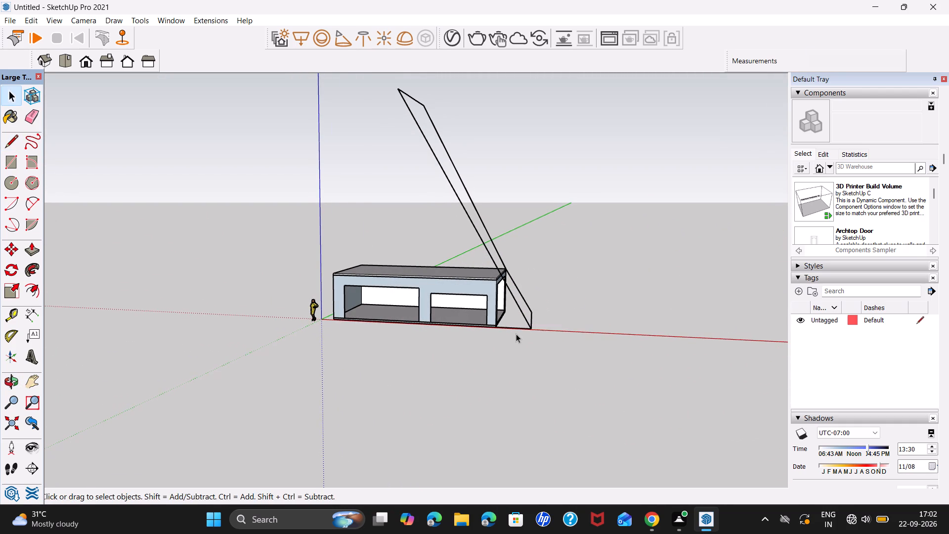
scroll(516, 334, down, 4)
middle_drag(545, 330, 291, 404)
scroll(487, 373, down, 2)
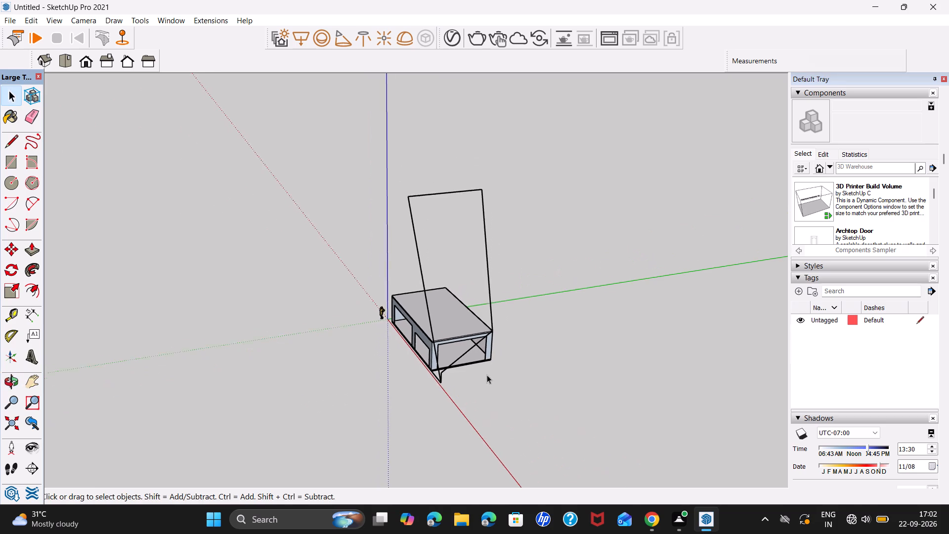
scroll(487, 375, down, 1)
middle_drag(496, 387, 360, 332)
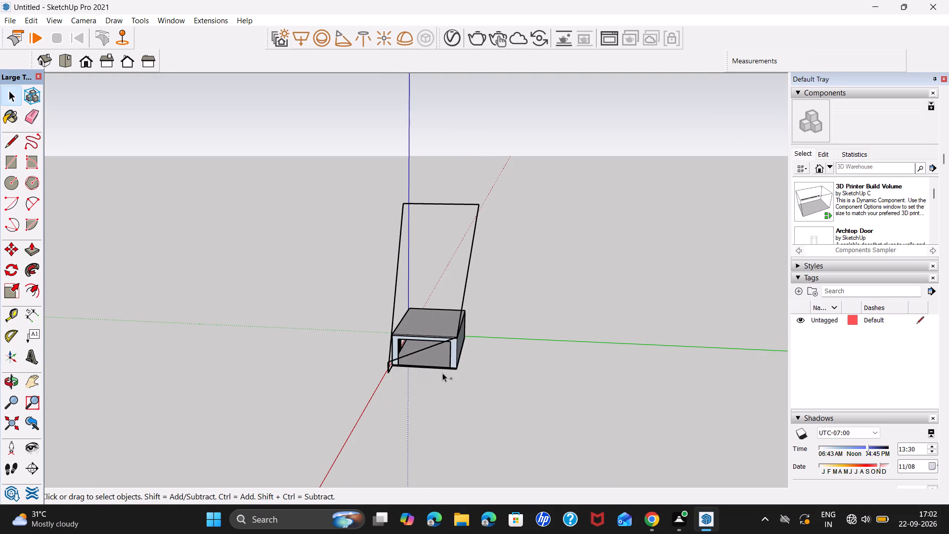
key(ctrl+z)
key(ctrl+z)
Draw a ground edge about 23' 3" long along the green axis from the base line's outer end.
key(l)
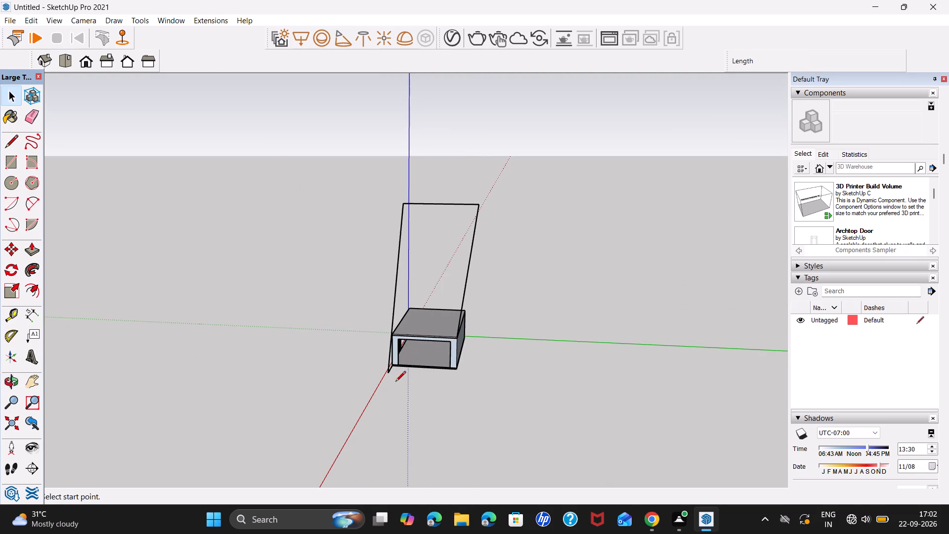
click(388, 375)
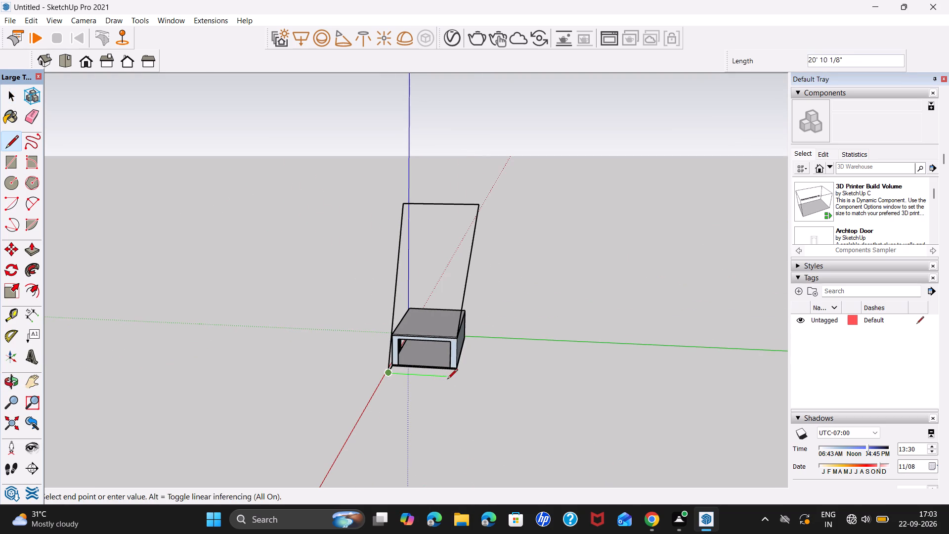
click(453, 379)
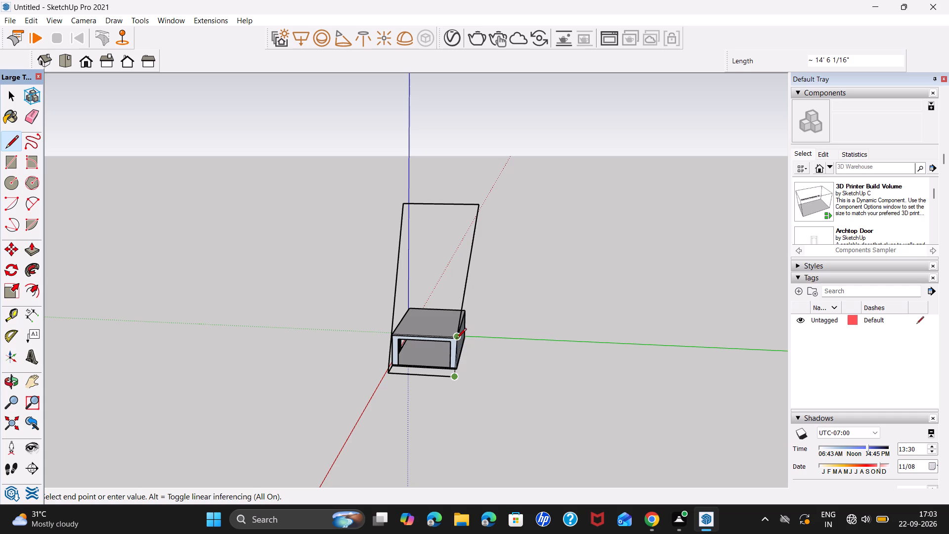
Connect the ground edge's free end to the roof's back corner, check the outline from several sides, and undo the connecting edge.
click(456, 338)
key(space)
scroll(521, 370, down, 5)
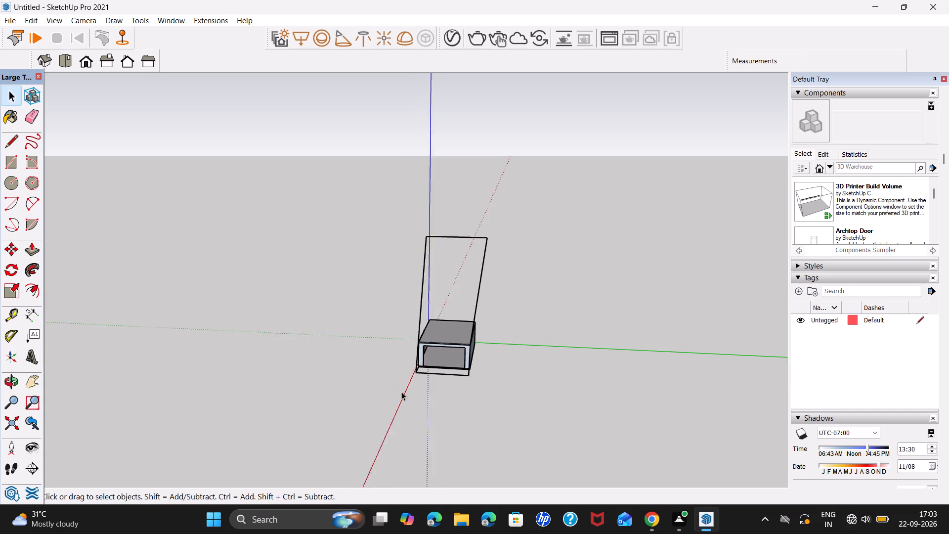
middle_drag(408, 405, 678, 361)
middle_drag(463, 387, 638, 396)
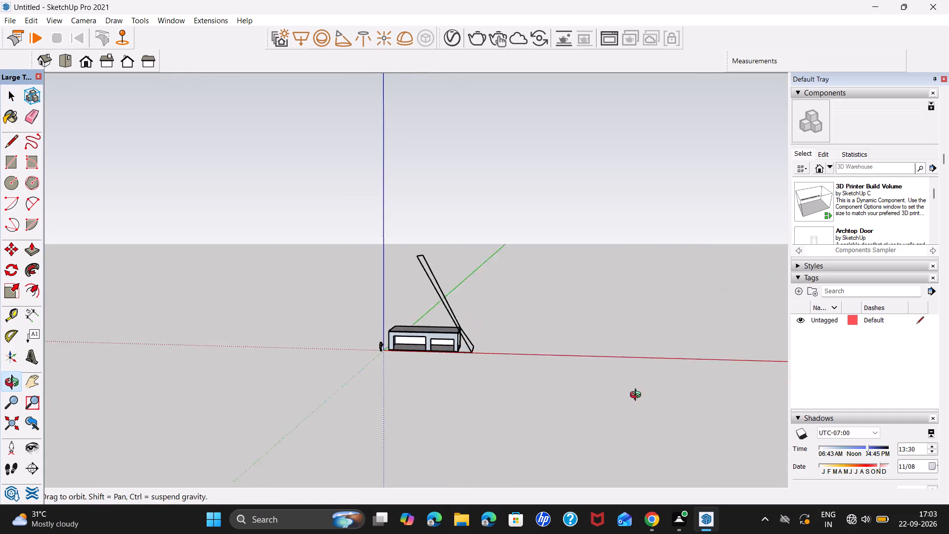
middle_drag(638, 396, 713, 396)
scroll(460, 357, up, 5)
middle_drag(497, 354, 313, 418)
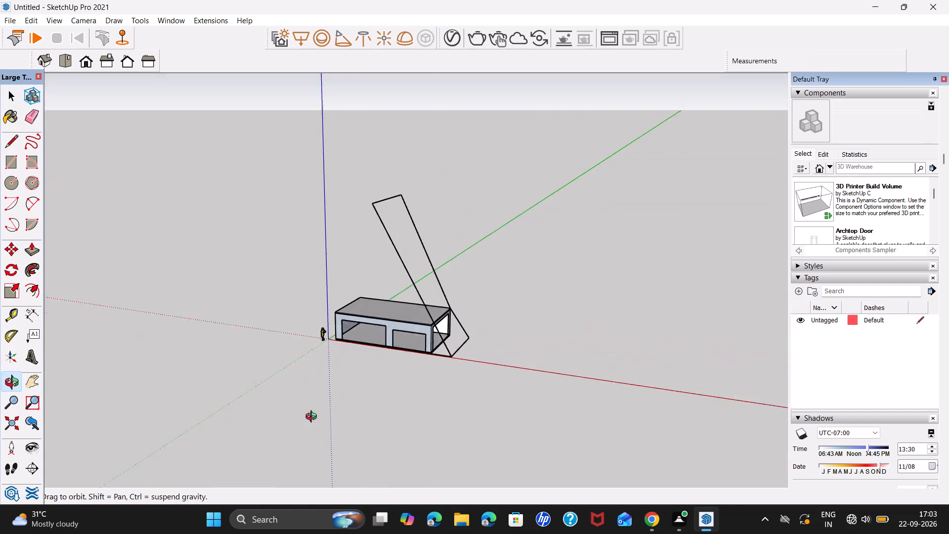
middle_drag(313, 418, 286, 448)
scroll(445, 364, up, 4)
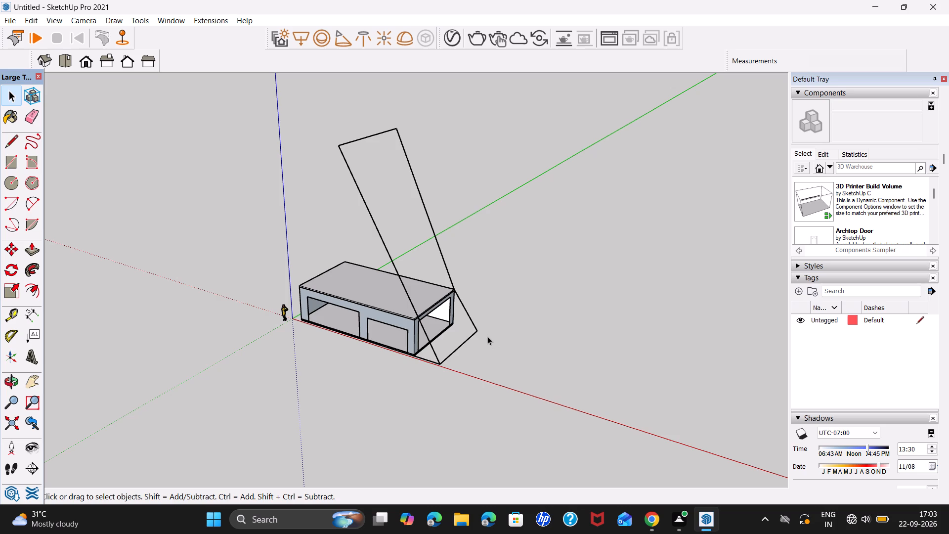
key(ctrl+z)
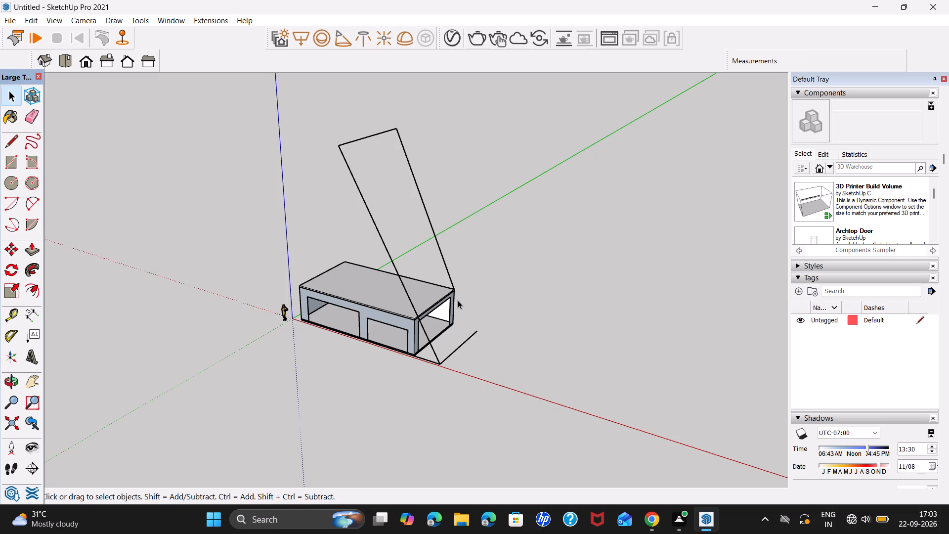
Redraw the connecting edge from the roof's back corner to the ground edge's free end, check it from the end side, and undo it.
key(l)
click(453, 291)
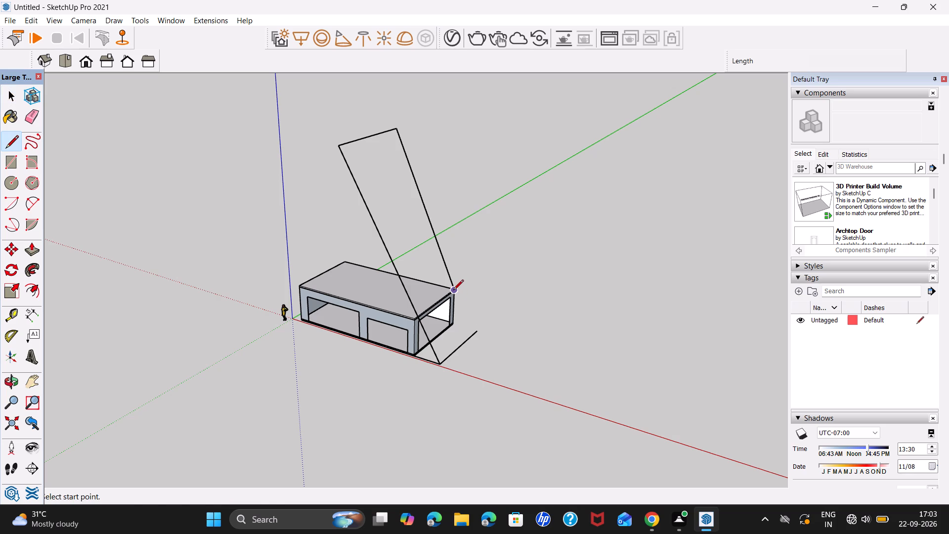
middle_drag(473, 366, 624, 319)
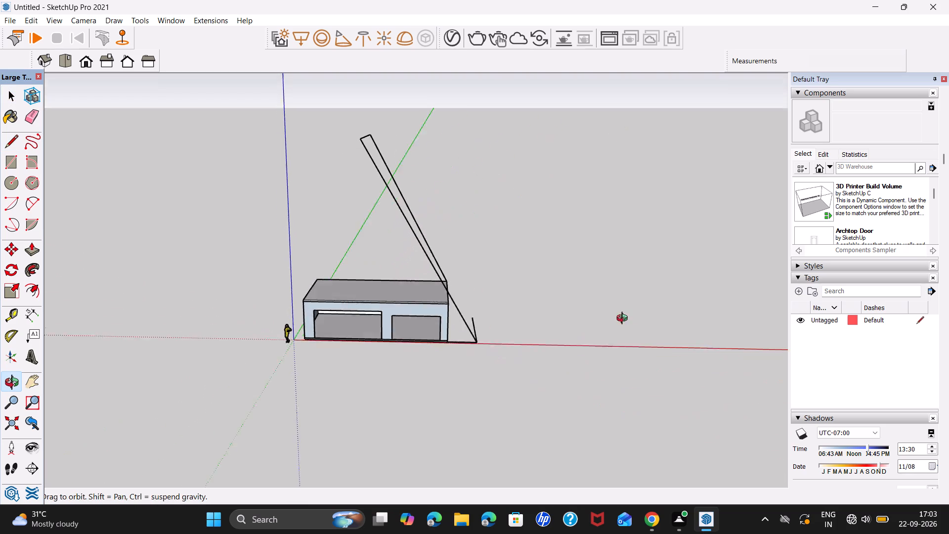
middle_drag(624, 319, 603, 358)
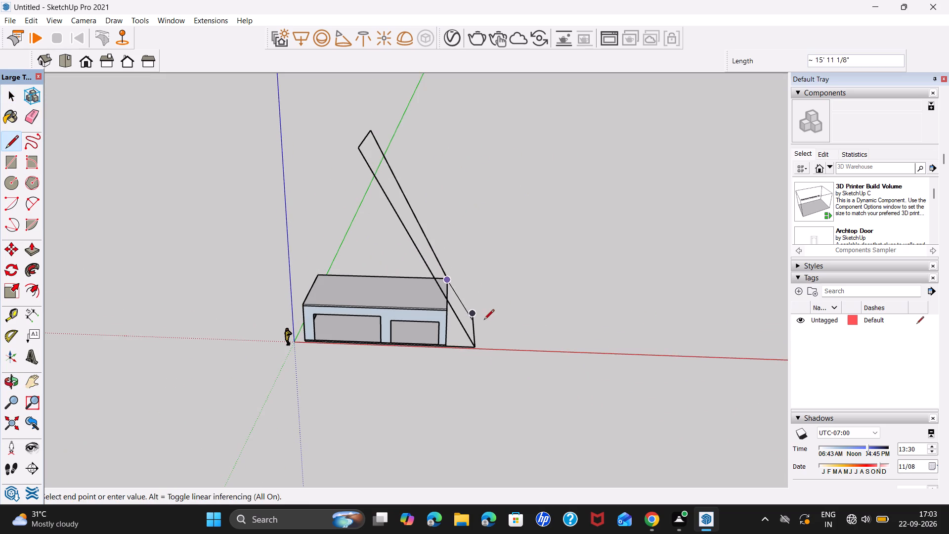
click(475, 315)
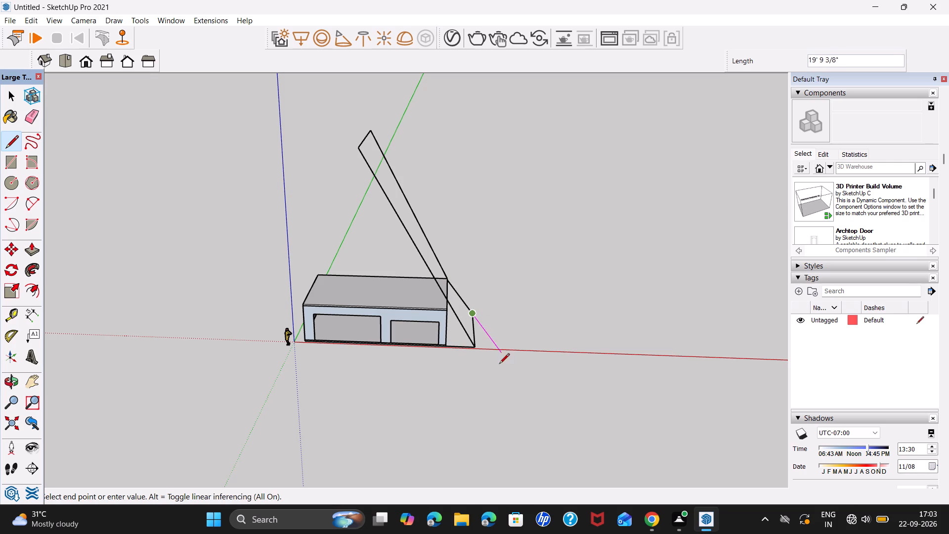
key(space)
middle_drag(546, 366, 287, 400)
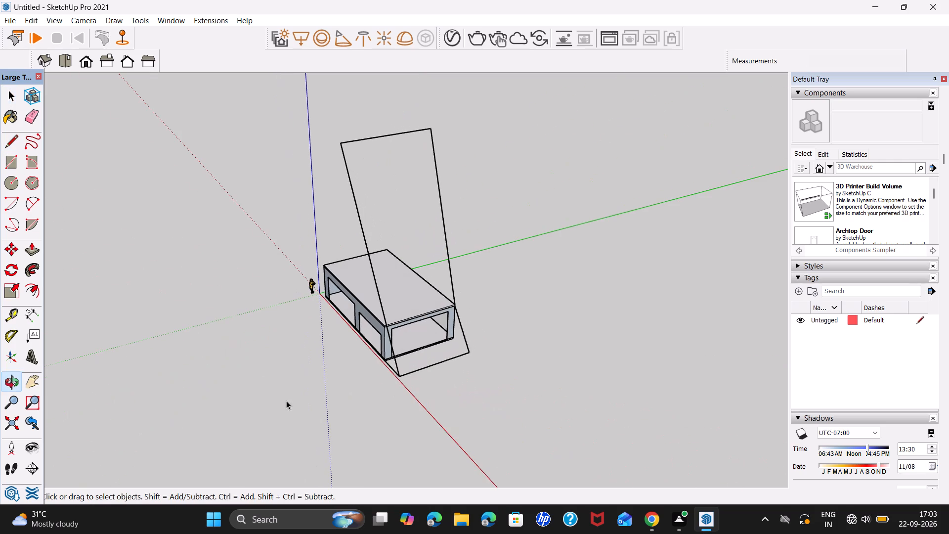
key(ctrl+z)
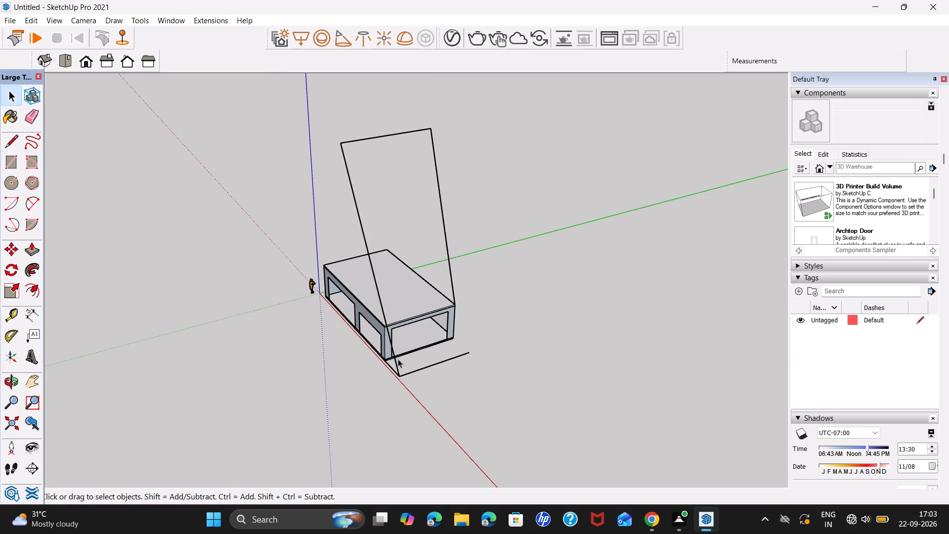
Copy the front slanted edge about 23' 3" along the green axis to the ground edge's back end.
click(397, 368)
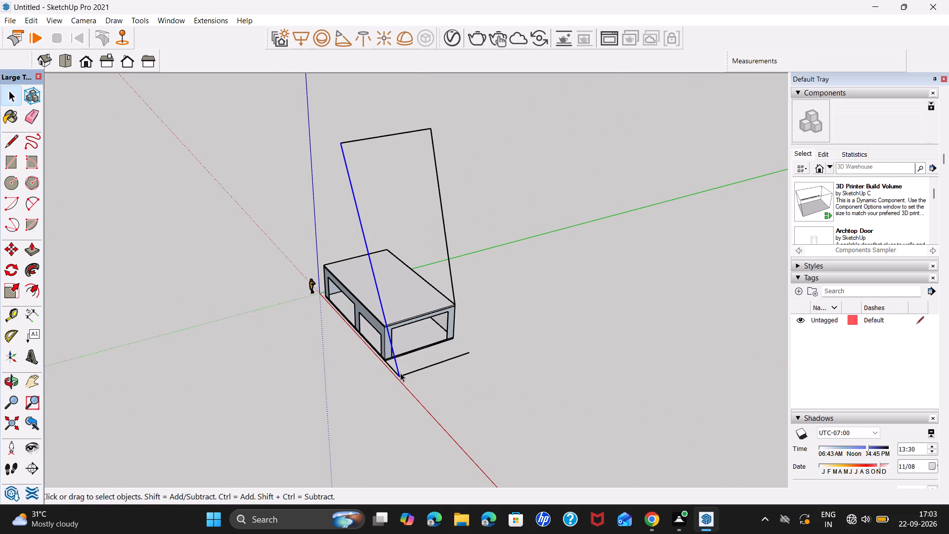
key(m)
click(398, 377)
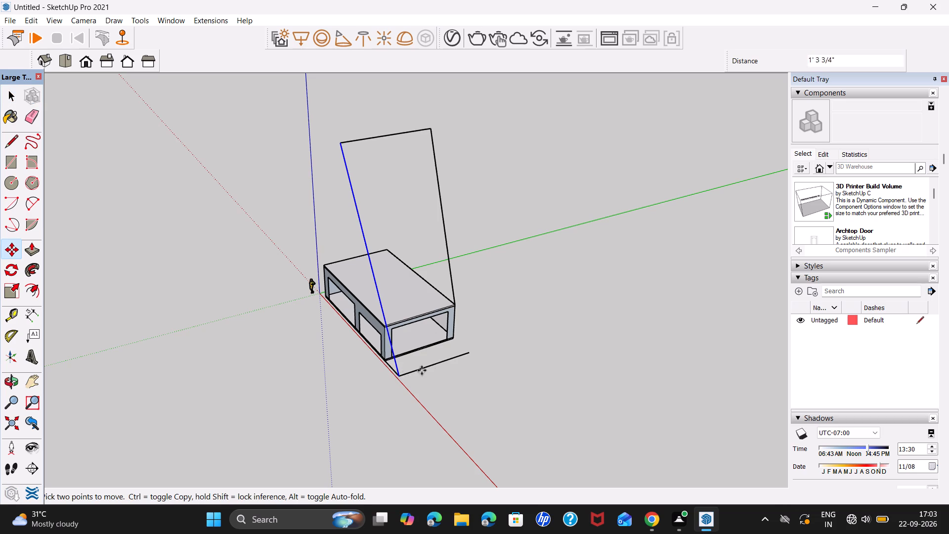
click(465, 352)
key(space)
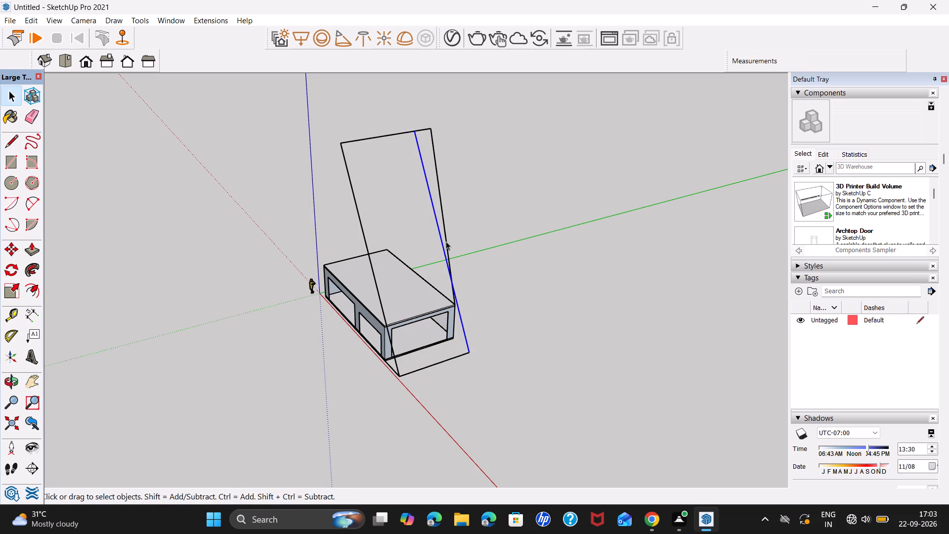
Delete the old slanted edge running to the roof corner and the top edge's leftover stub beyond the copied edge.
click(446, 241)
key(Delete)
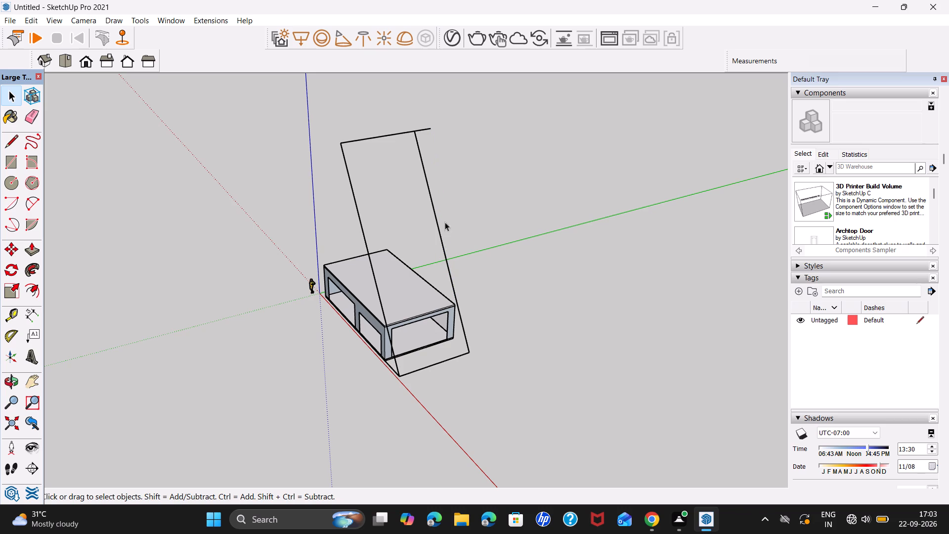
click(428, 130)
key(Delete)
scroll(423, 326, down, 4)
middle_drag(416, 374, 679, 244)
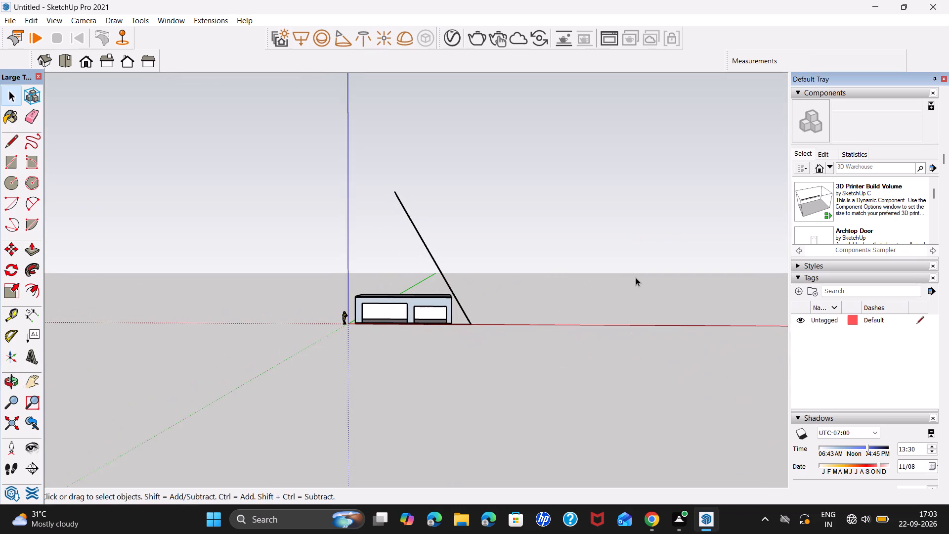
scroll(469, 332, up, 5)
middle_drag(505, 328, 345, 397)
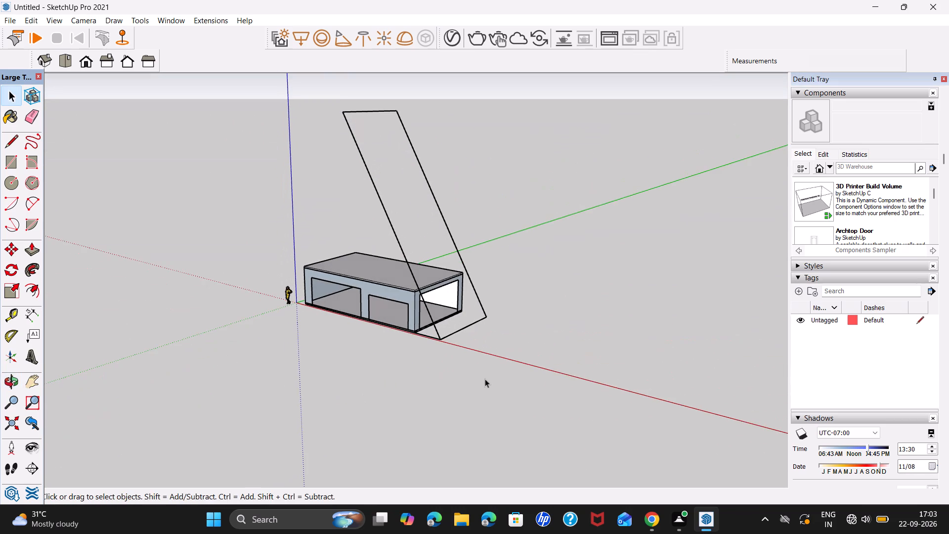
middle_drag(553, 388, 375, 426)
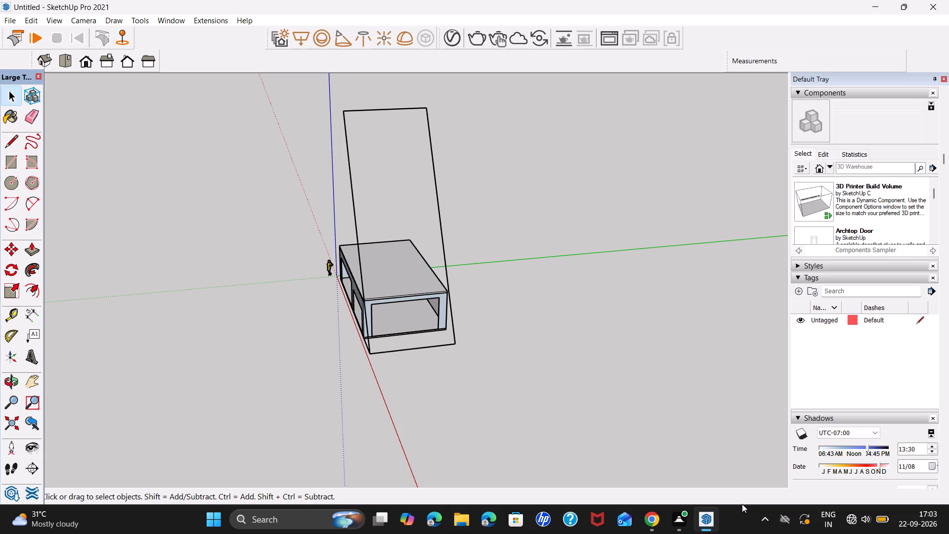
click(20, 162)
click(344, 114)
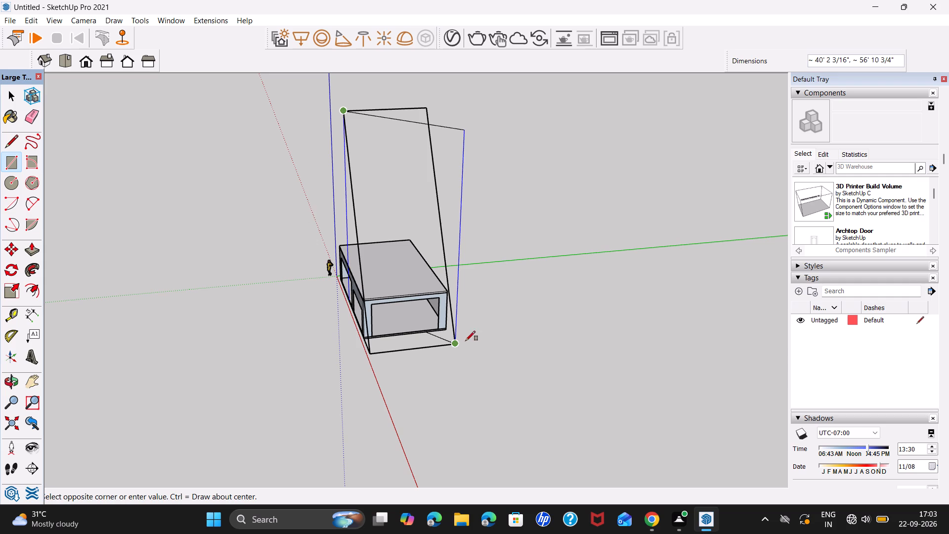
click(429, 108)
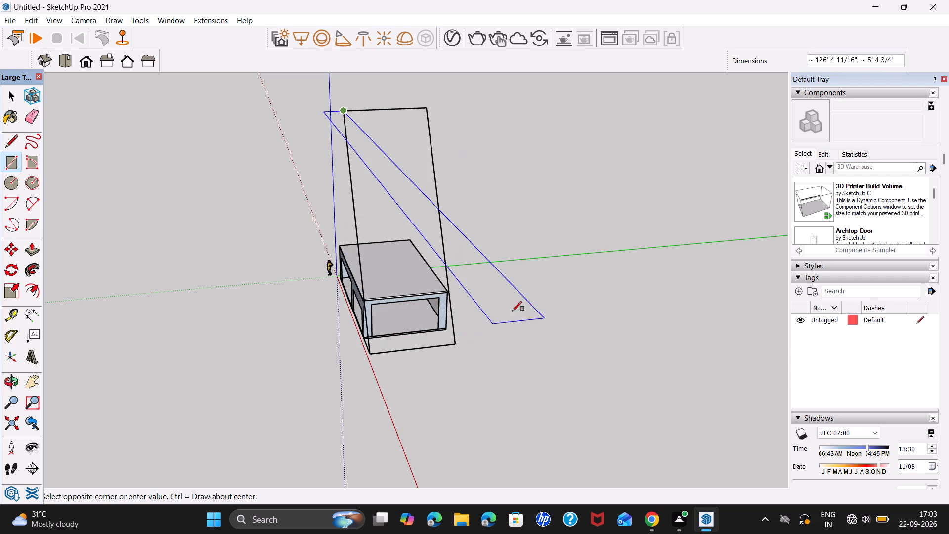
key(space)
Retrace the slanted outline's top edge between its two upper corners to fill the outline with a face, and select that face.
text(L)
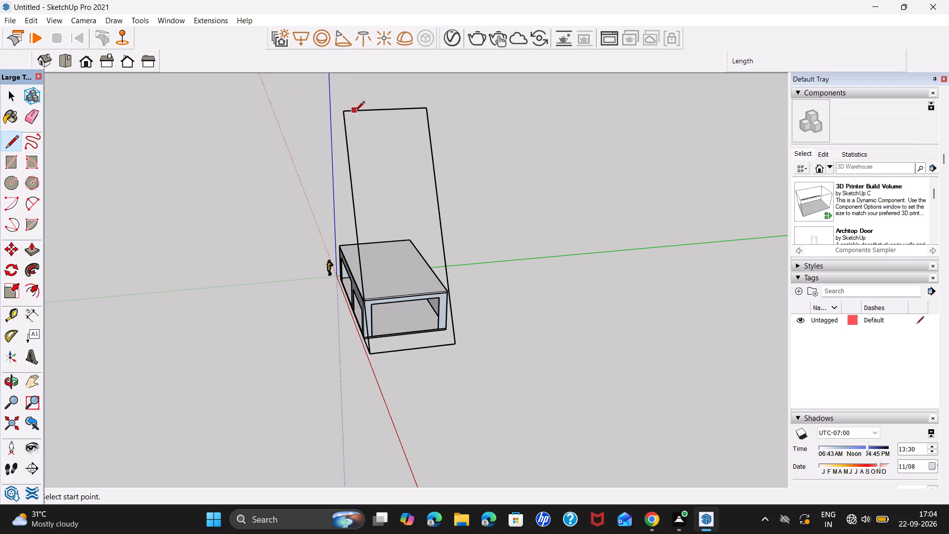
click(342, 113)
click(429, 107)
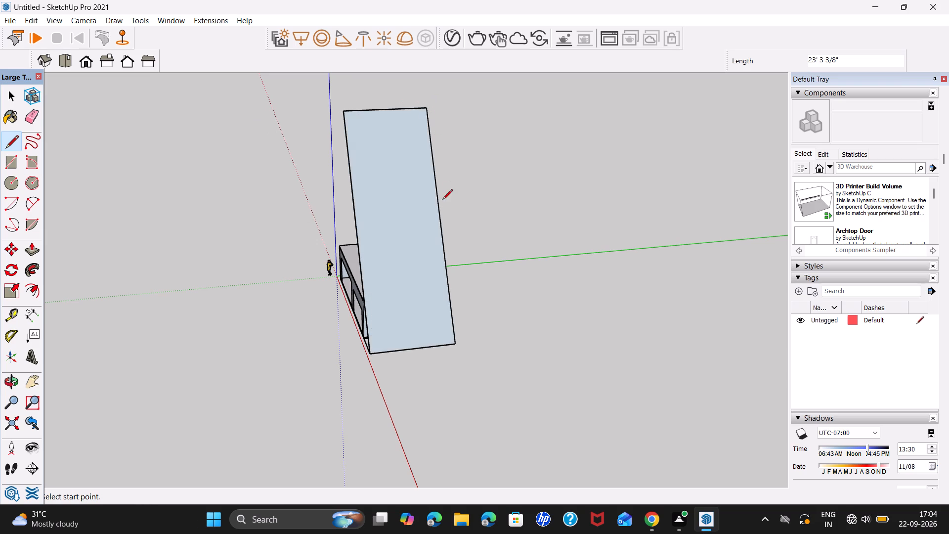
key(space)
click(414, 266)
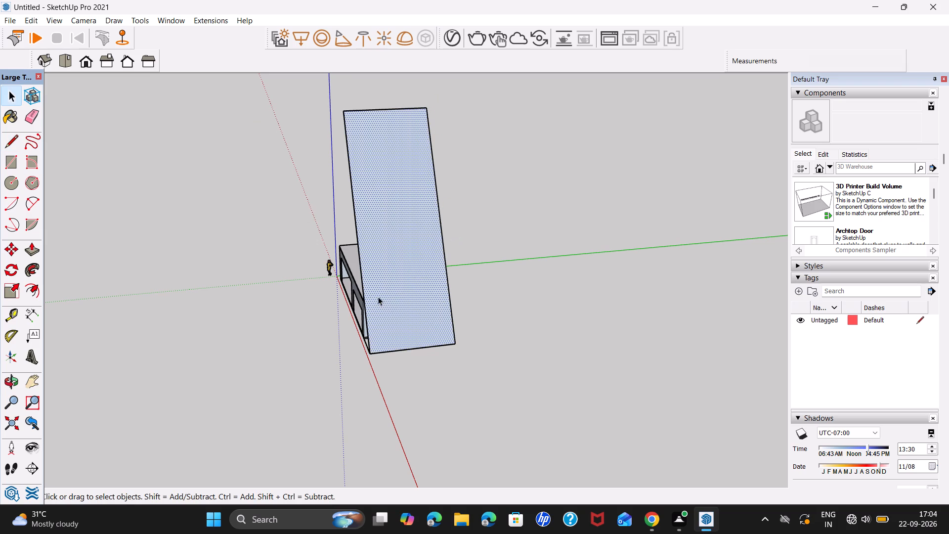
Fill the side gap between box and slanted plane with a face, linking the roof's front corner to the slanted edge and tracing the edges down to the ground.
middle_drag(378, 297, 667, 196)
scroll(439, 307, up, 6)
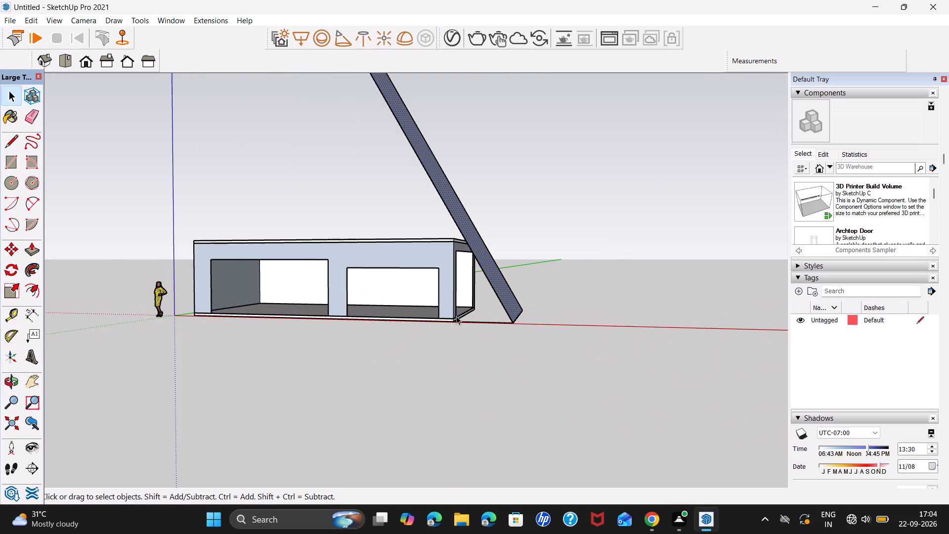
middle_drag(456, 316, 505, 300)
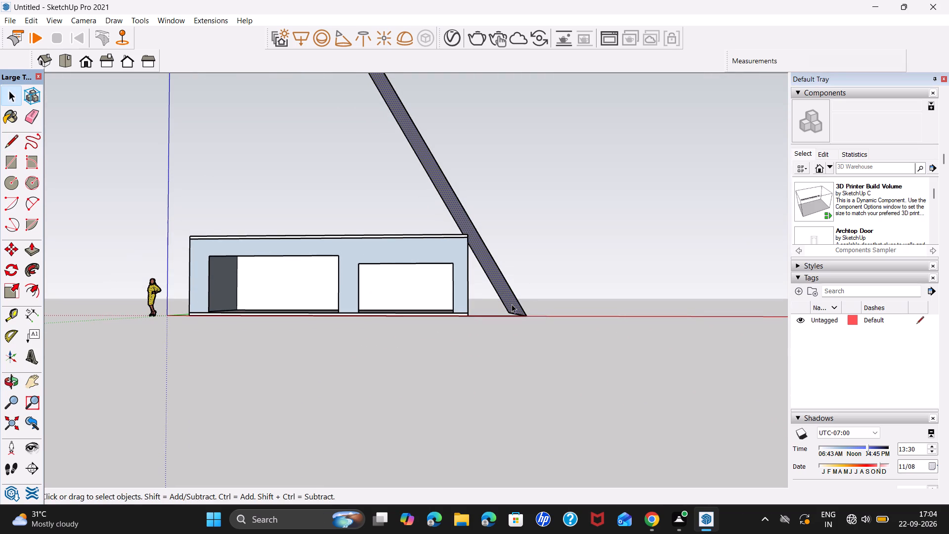
key(l)
scroll(468, 236, up, 7)
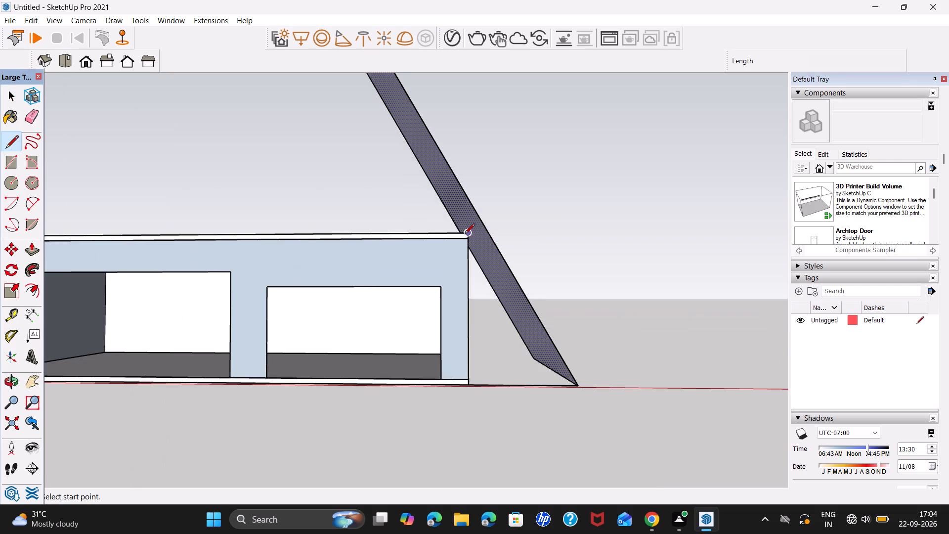
scroll(465, 234, up, 5)
click(471, 231)
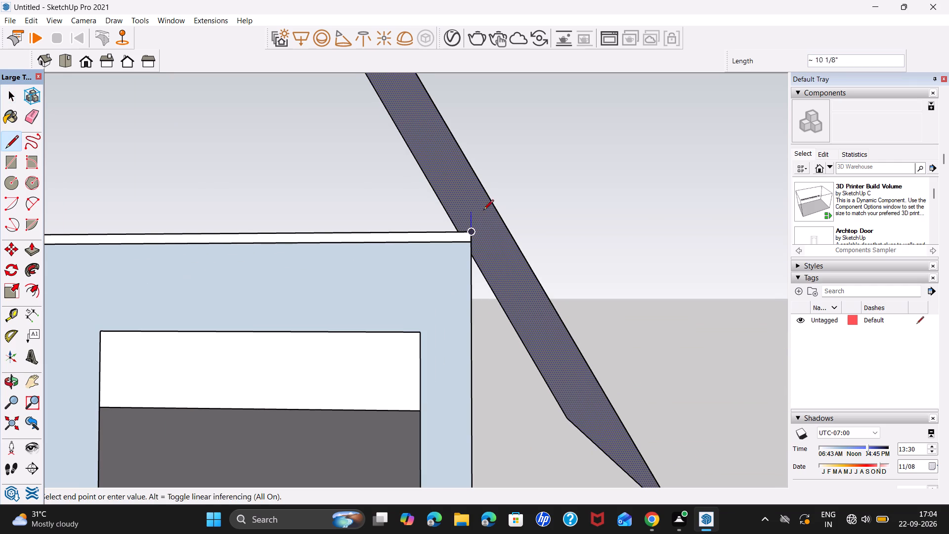
click(490, 203)
scroll(539, 291, down, 5)
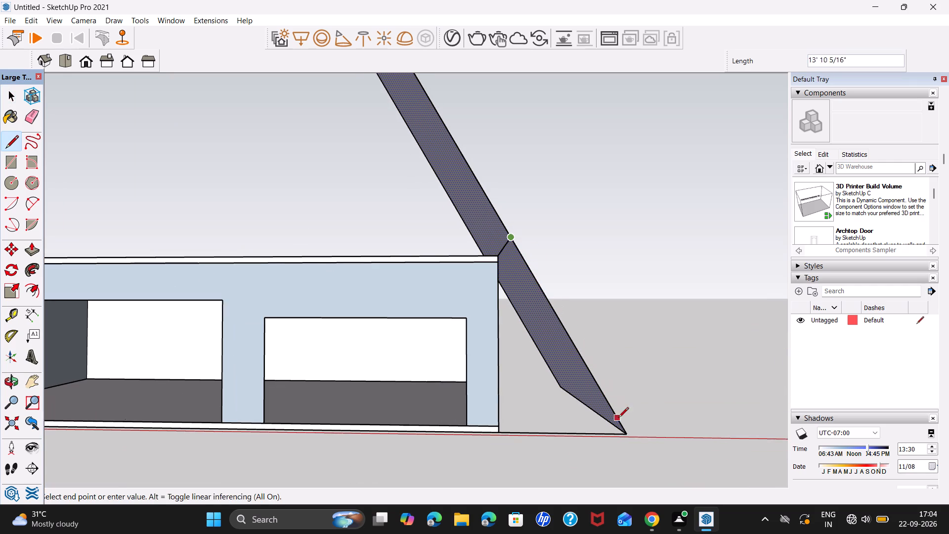
click(627, 434)
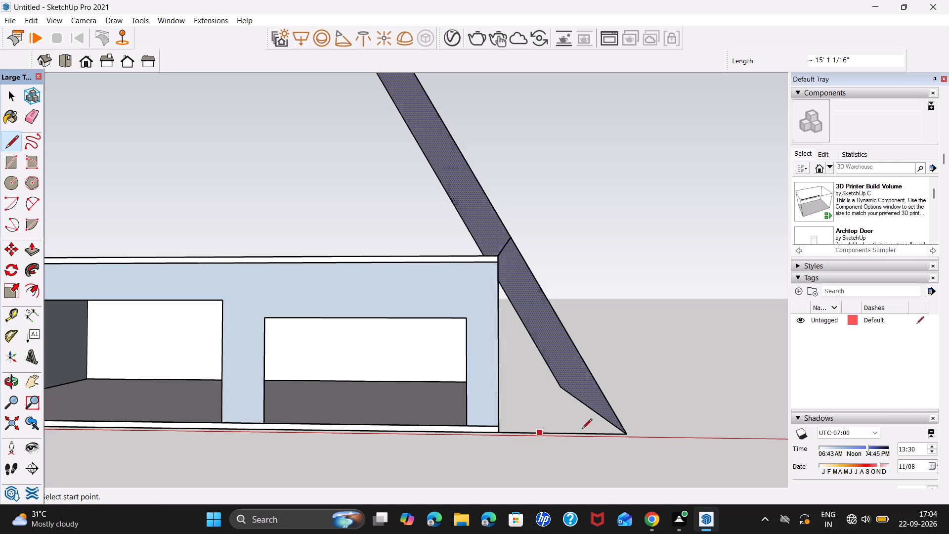
click(625, 434)
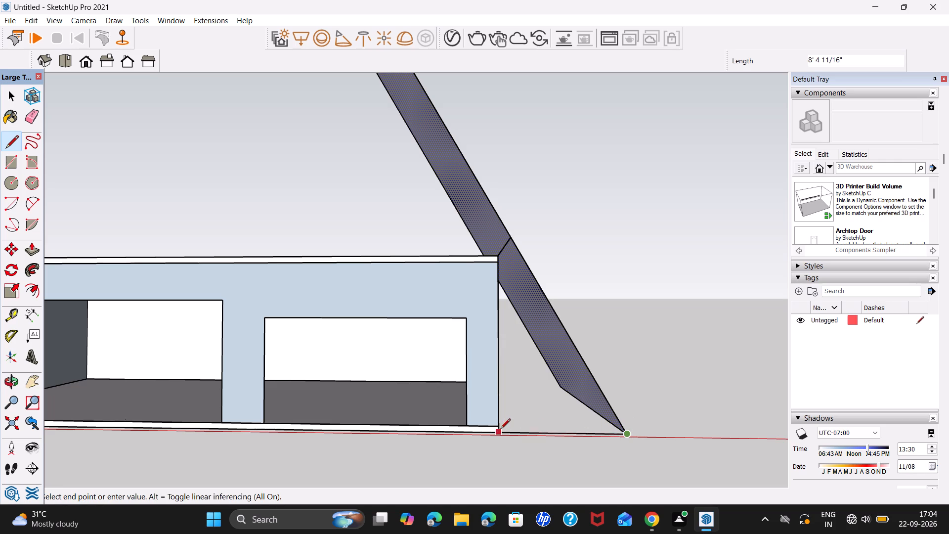
click(500, 430)
key(ctrl+z)
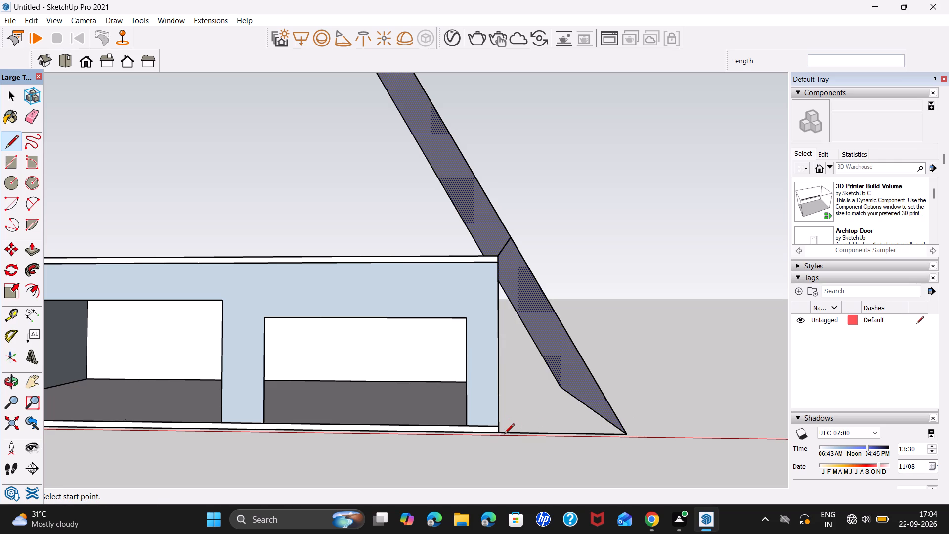
click(499, 433)
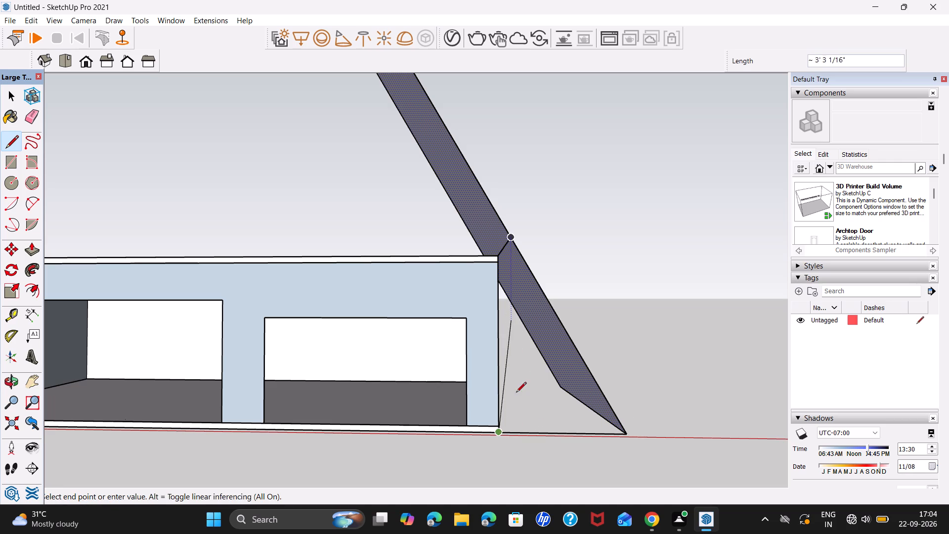
click(497, 258)
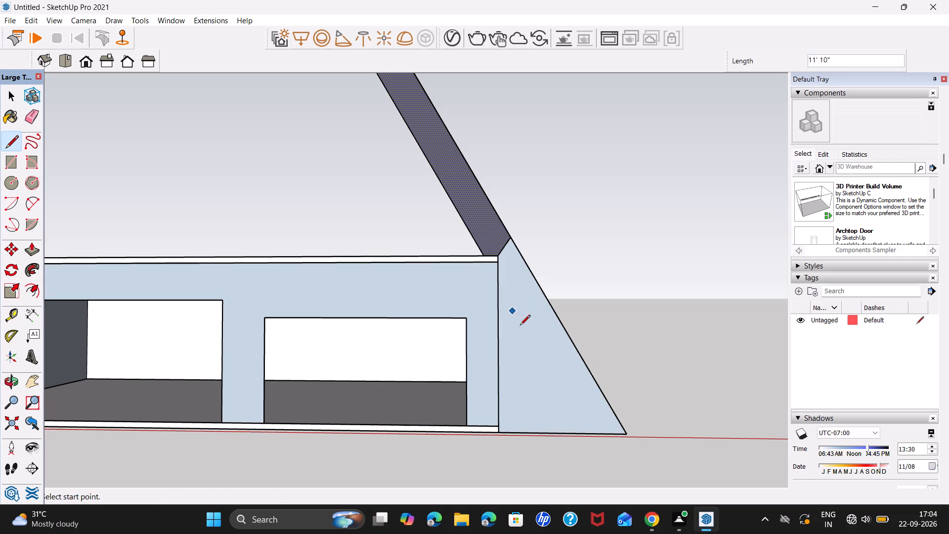
Reverse the faces of the side infill and the slanted plane.
key(space)
middle_drag(570, 395, 384, 403)
right_click(410, 398)
click(479, 309)
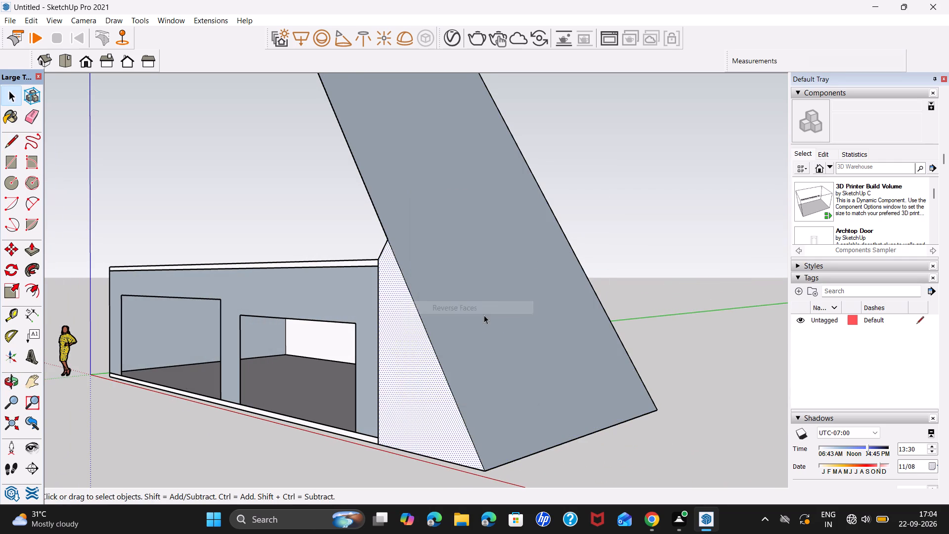
right_click(484, 315)
click(538, 224)
Thicken the slanted plane by 2' toward the box with Push/Pull.
scroll(414, 297, down, 2)
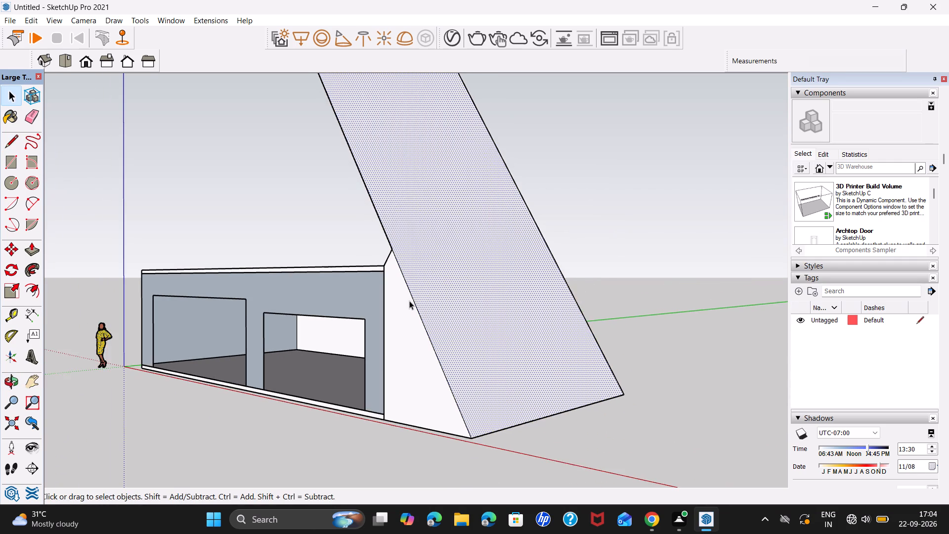
scroll(405, 310, down, 5)
middle_drag(403, 313, 702, 307)
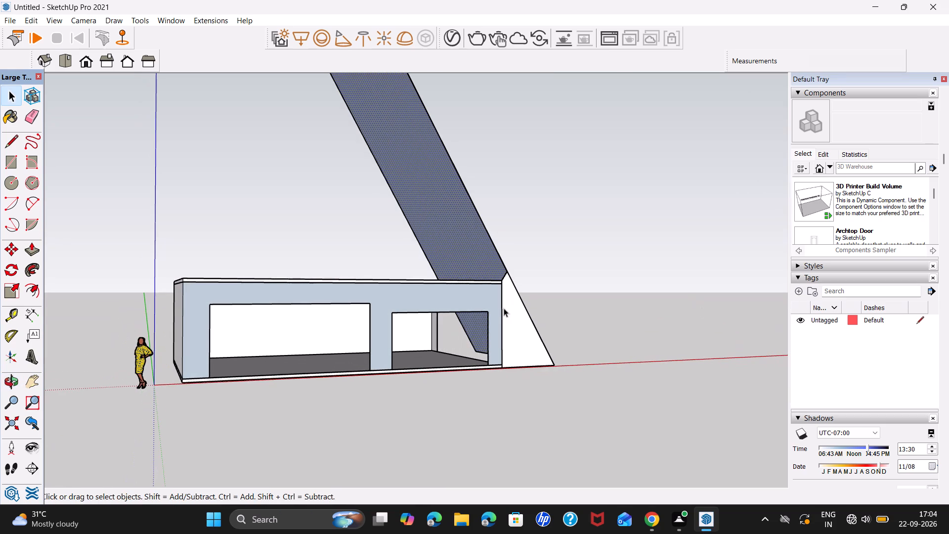
middle_drag(452, 337, 633, 333)
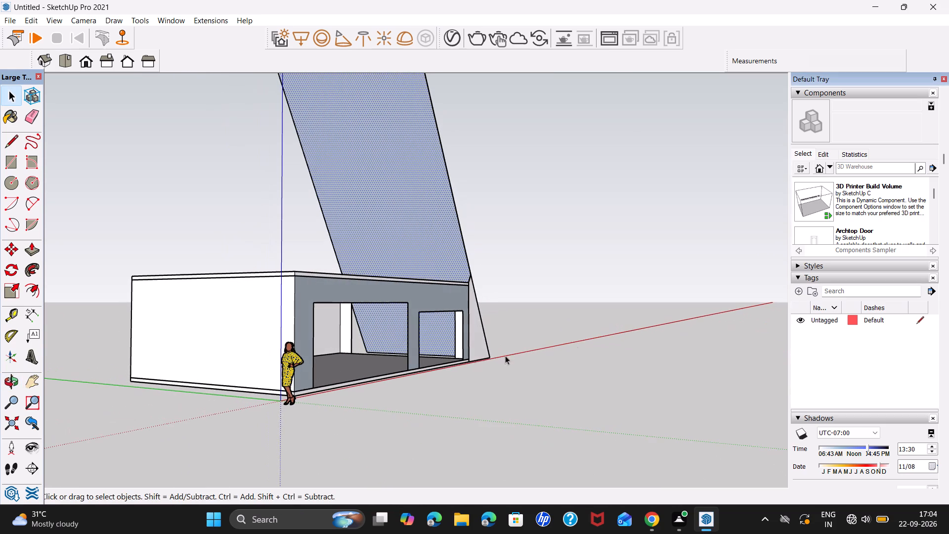
middle_drag(335, 351, 505, 446)
click(347, 185)
key(p)
click(347, 185)
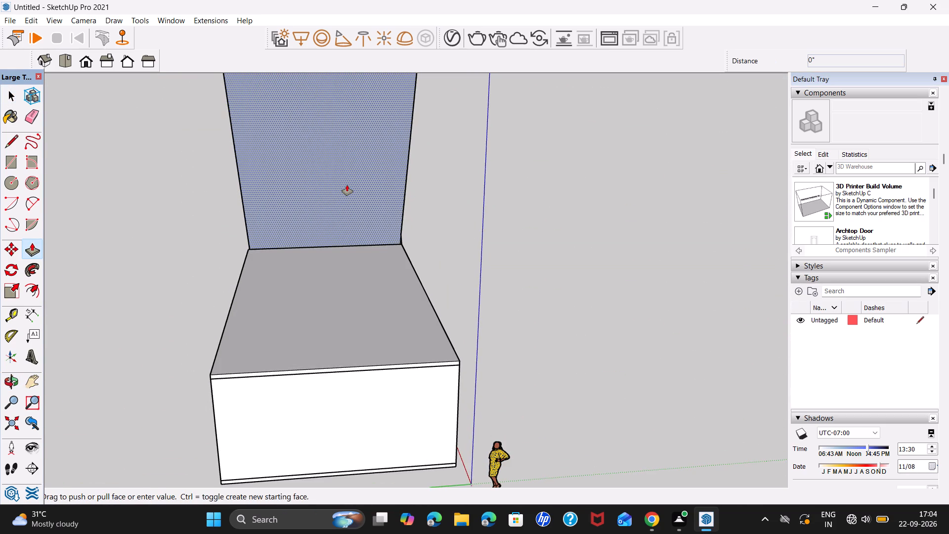
middle_drag(364, 251, 232, 259)
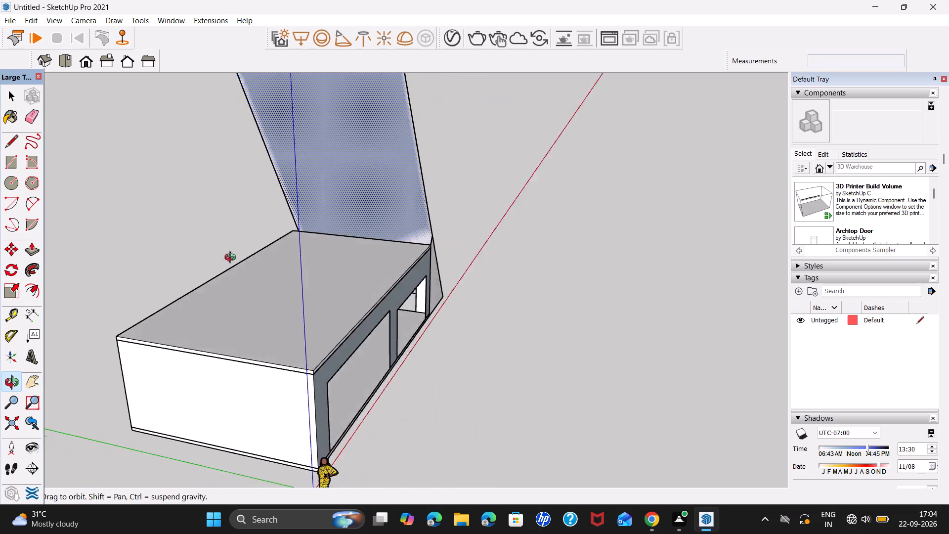
middle_drag(232, 259, 161, 251)
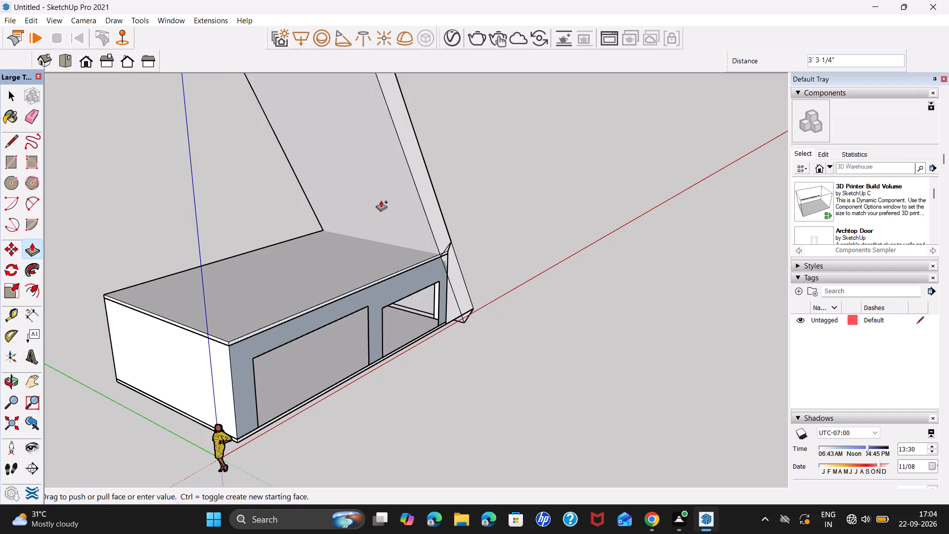
key(2)
key(apostrophe)
key(Return)
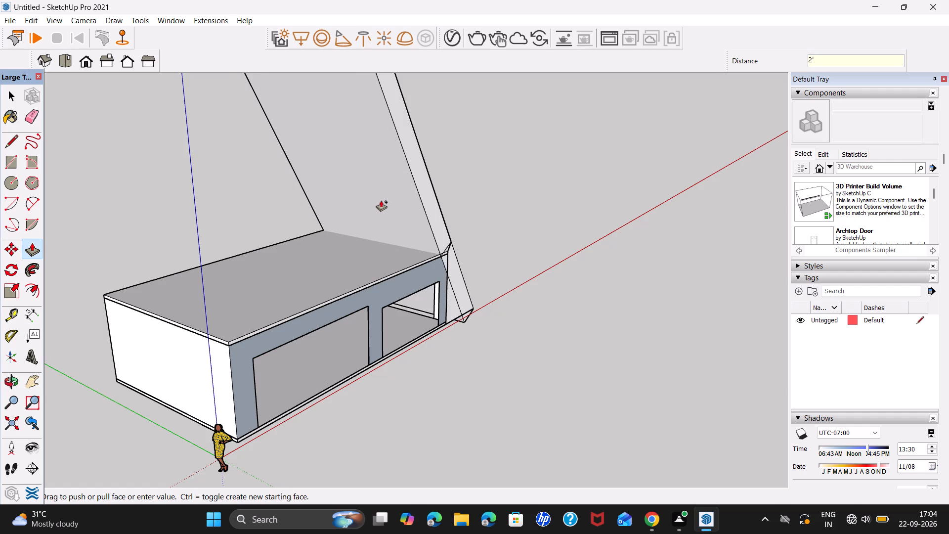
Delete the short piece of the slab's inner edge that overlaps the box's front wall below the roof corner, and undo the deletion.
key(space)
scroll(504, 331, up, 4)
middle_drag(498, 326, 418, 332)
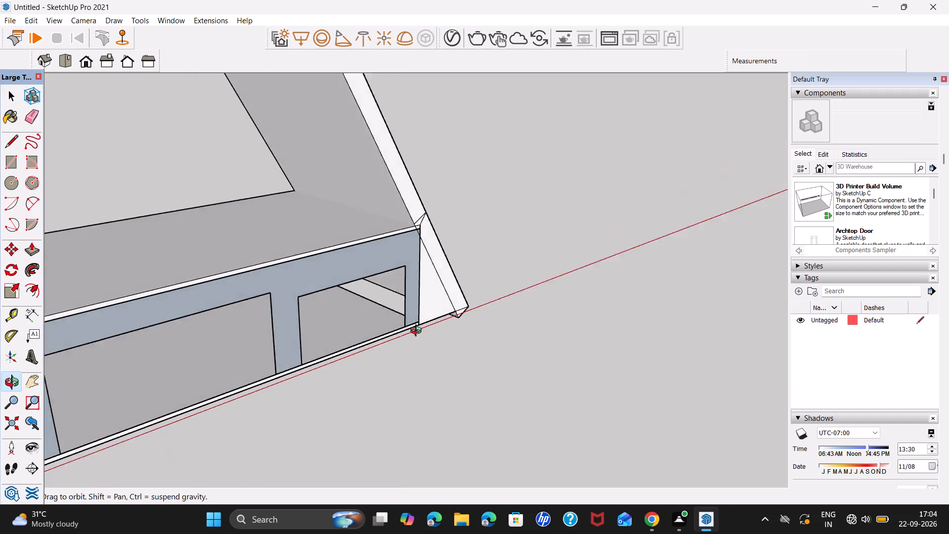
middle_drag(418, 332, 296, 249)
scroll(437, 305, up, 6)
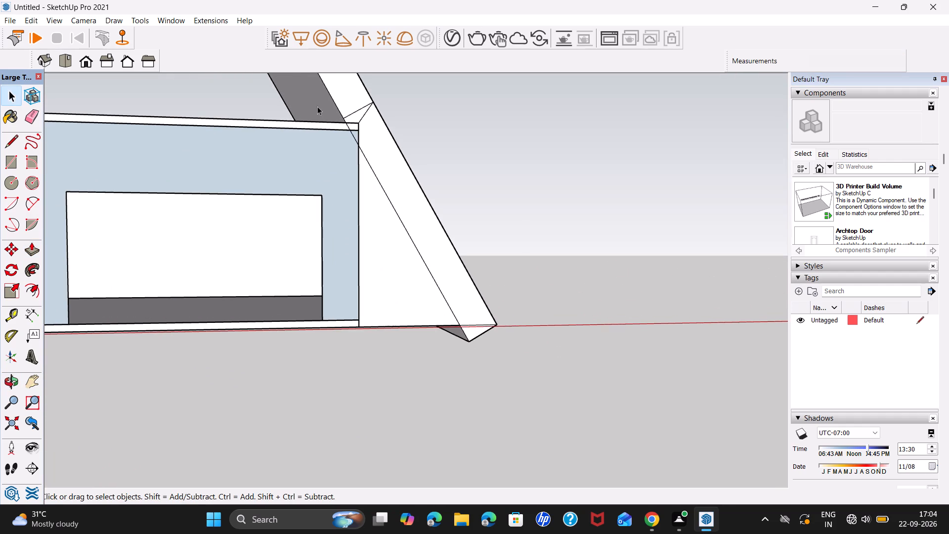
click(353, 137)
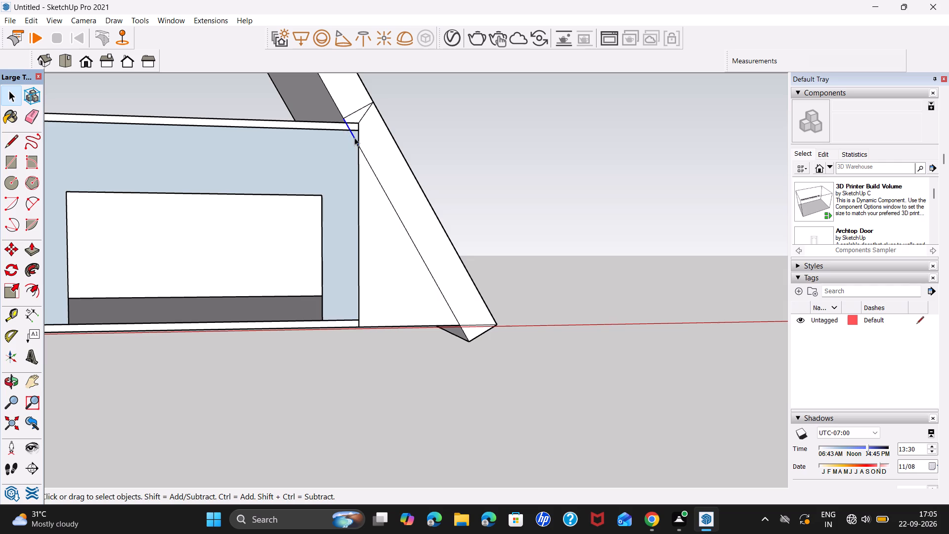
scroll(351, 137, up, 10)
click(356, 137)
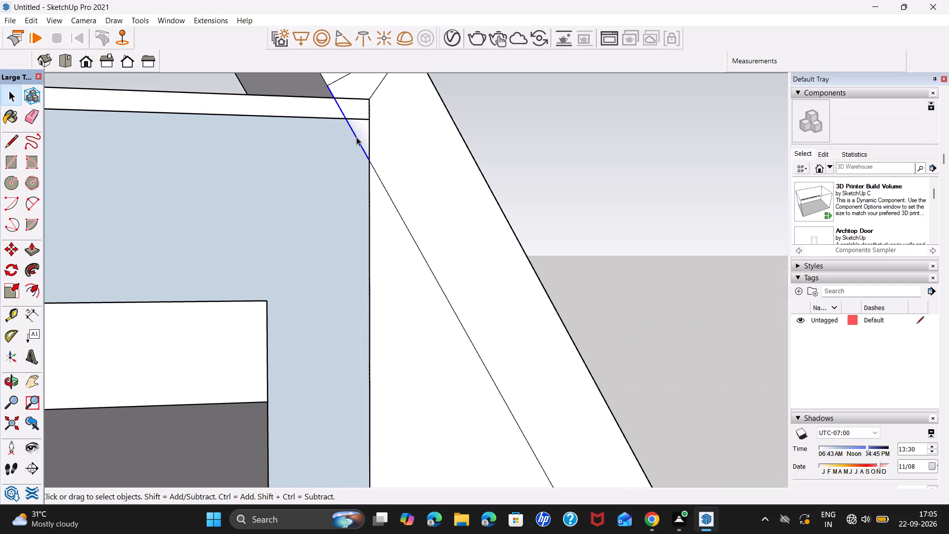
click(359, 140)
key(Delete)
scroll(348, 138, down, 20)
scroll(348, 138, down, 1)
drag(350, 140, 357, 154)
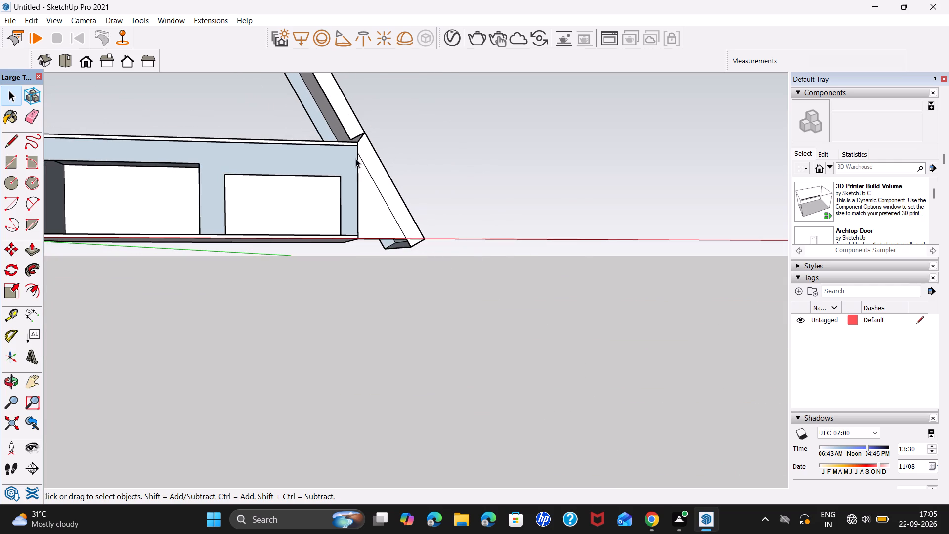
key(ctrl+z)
Delete the leftover edges crossing the slanted slab's side face, two near the roof corner and one along the ground line.
middle_drag(434, 162, 348, 235)
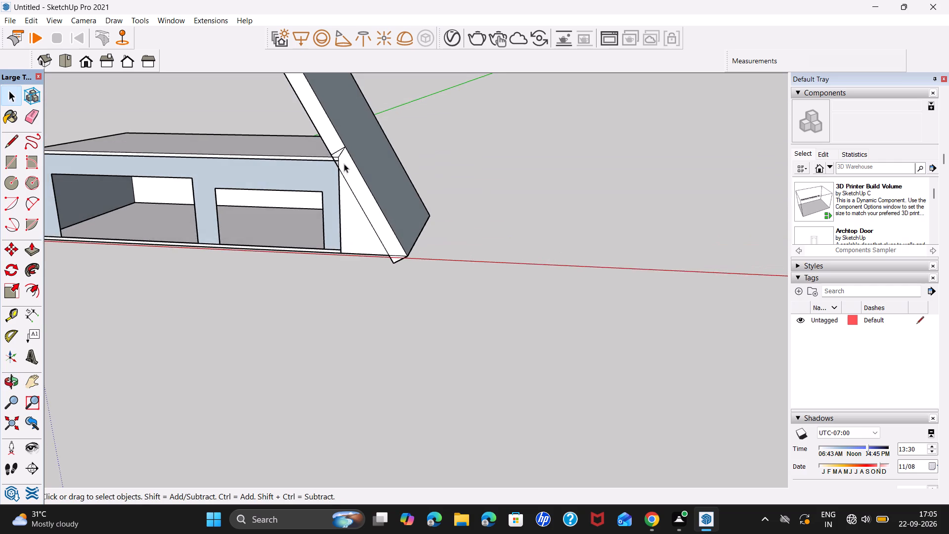
scroll(337, 156, up, 13)
click(345, 144)
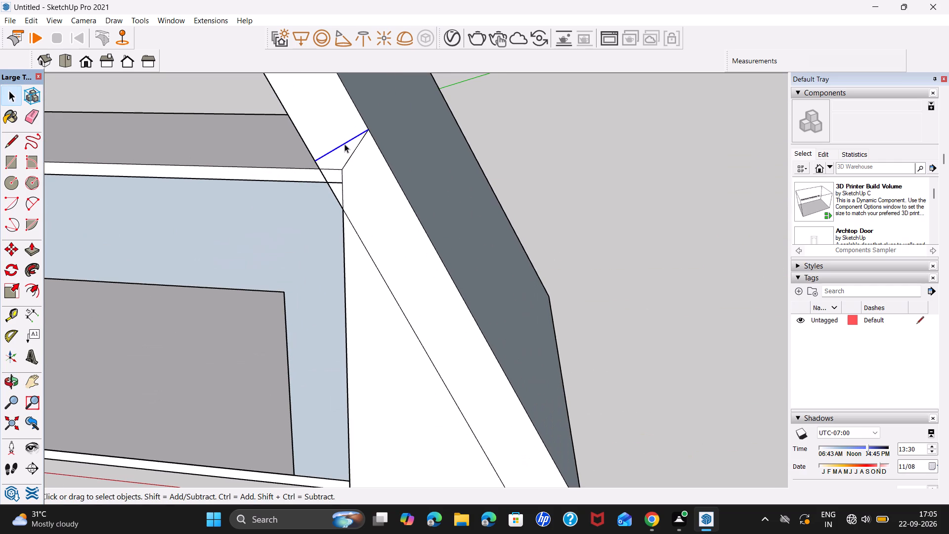
key(Delete)
click(353, 152)
key(Delete)
scroll(367, 166, down, 7)
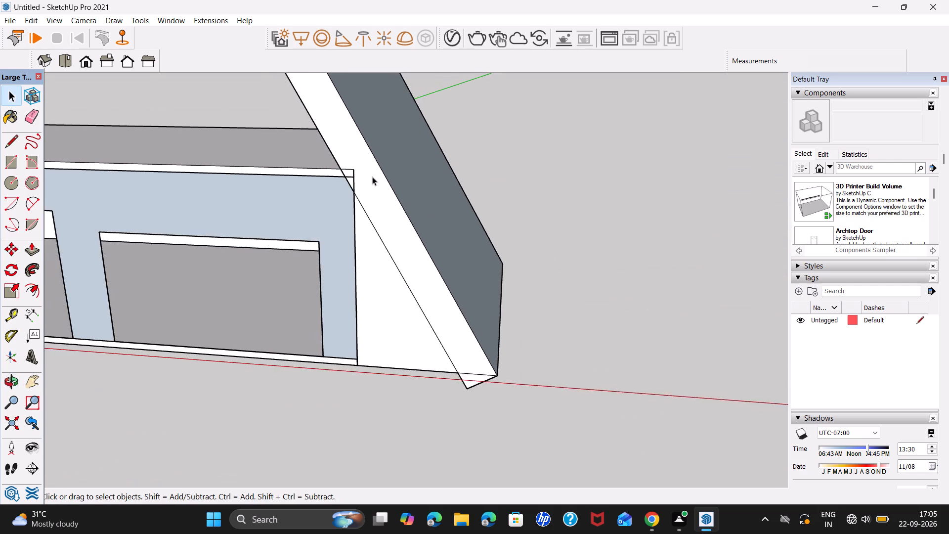
scroll(372, 177, down, 11)
scroll(417, 272, up, 20)
scroll(417, 272, up, 1)
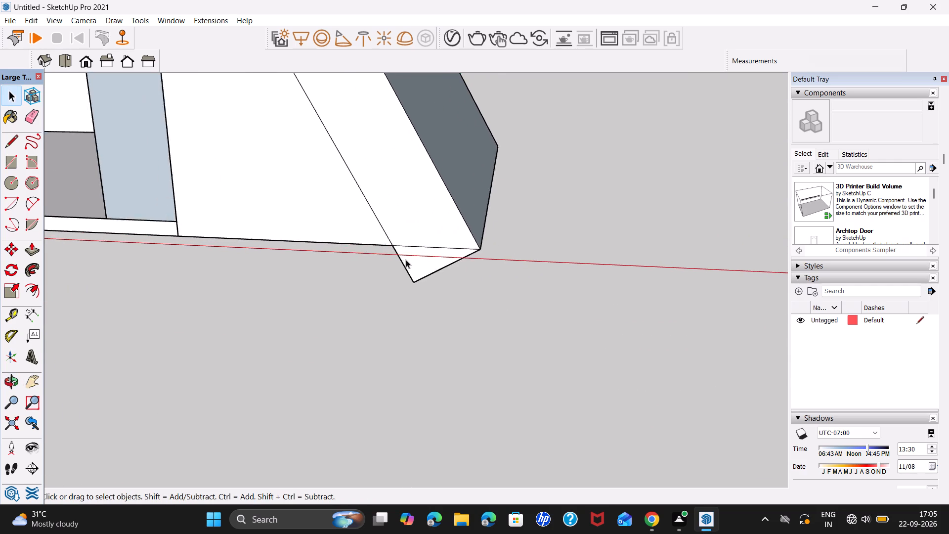
scroll(406, 260, up, 3)
click(441, 238)
key(Delete)
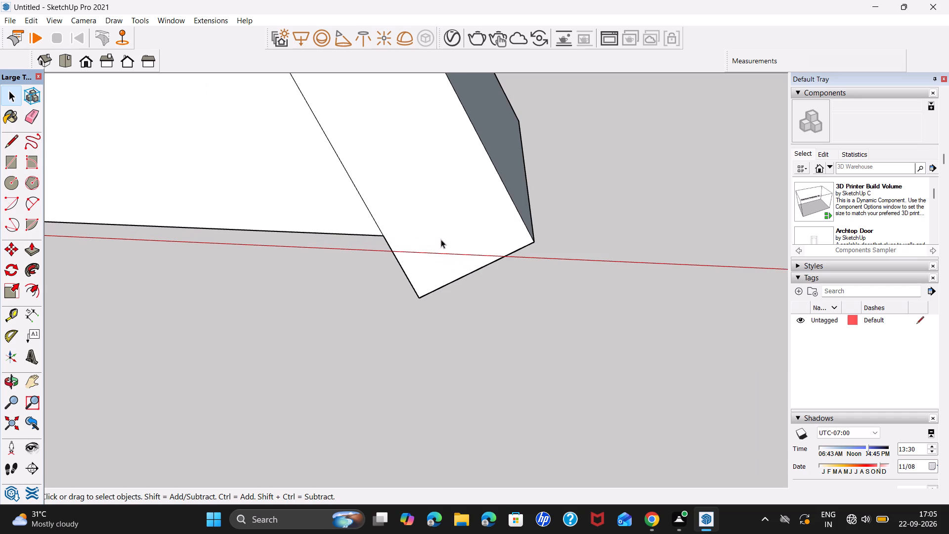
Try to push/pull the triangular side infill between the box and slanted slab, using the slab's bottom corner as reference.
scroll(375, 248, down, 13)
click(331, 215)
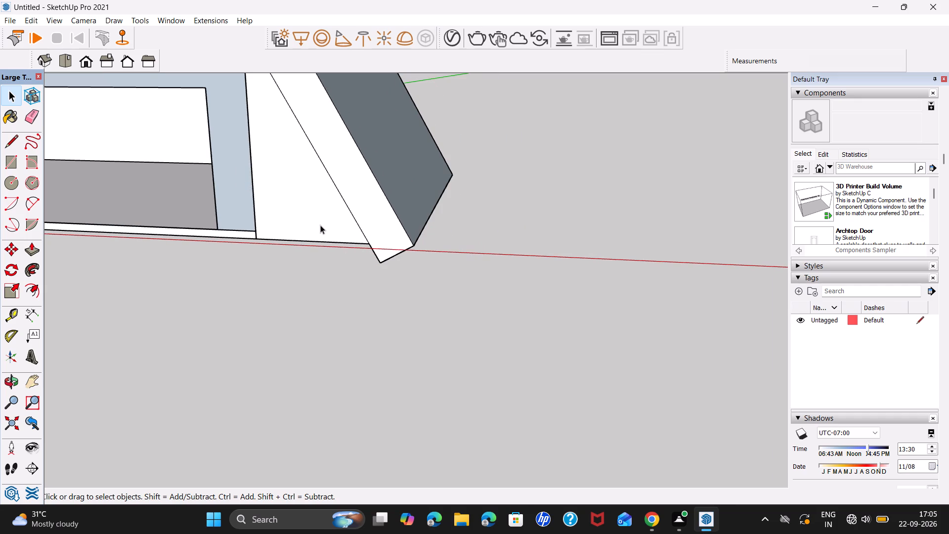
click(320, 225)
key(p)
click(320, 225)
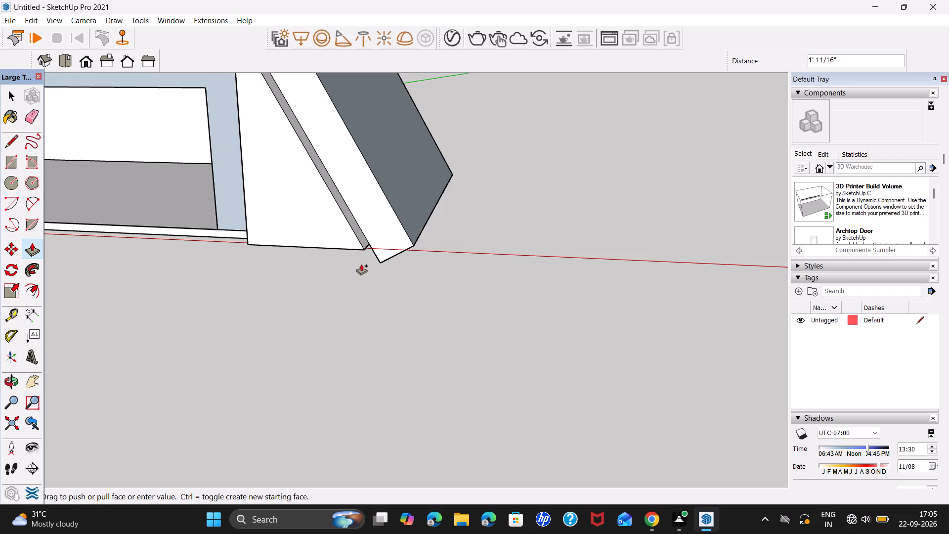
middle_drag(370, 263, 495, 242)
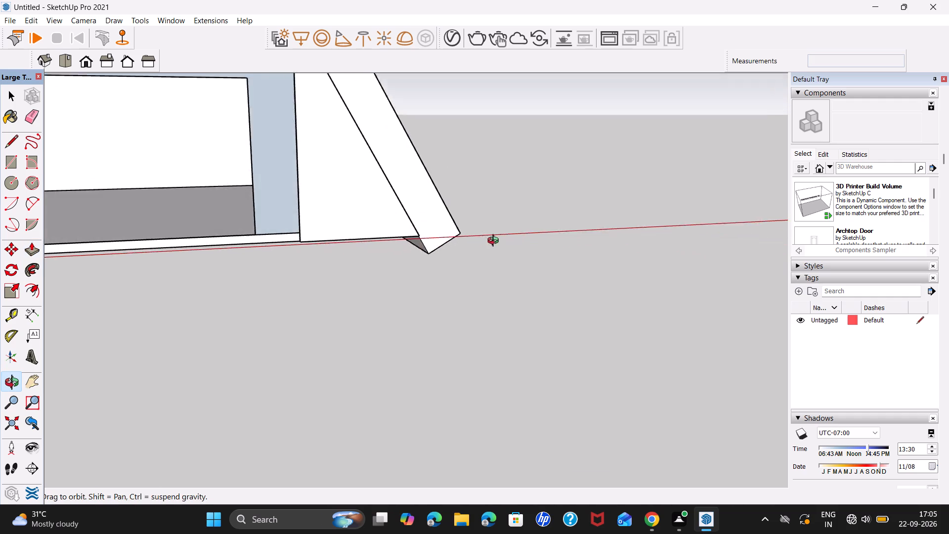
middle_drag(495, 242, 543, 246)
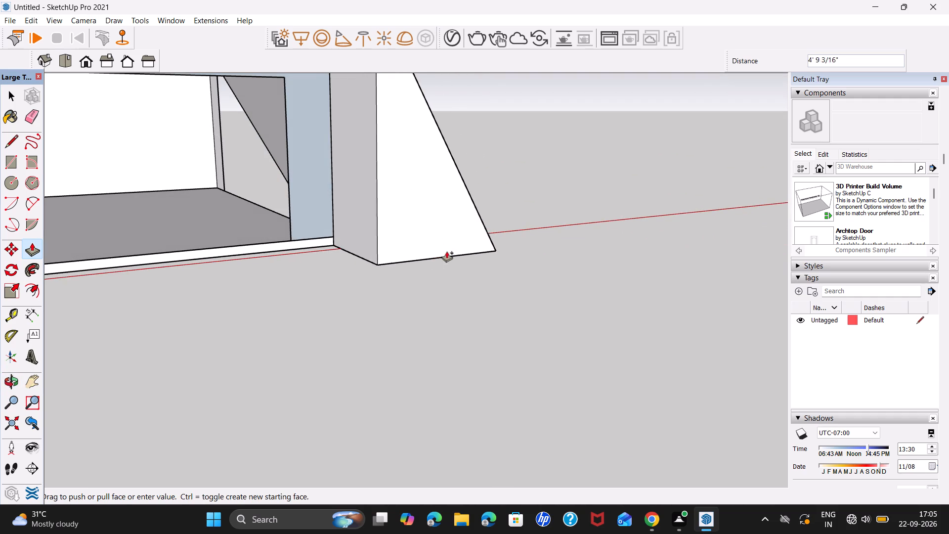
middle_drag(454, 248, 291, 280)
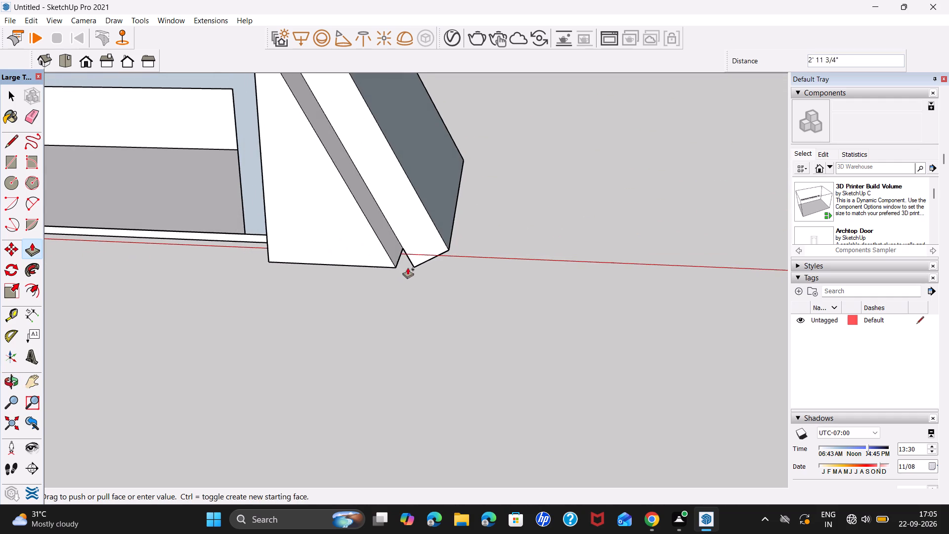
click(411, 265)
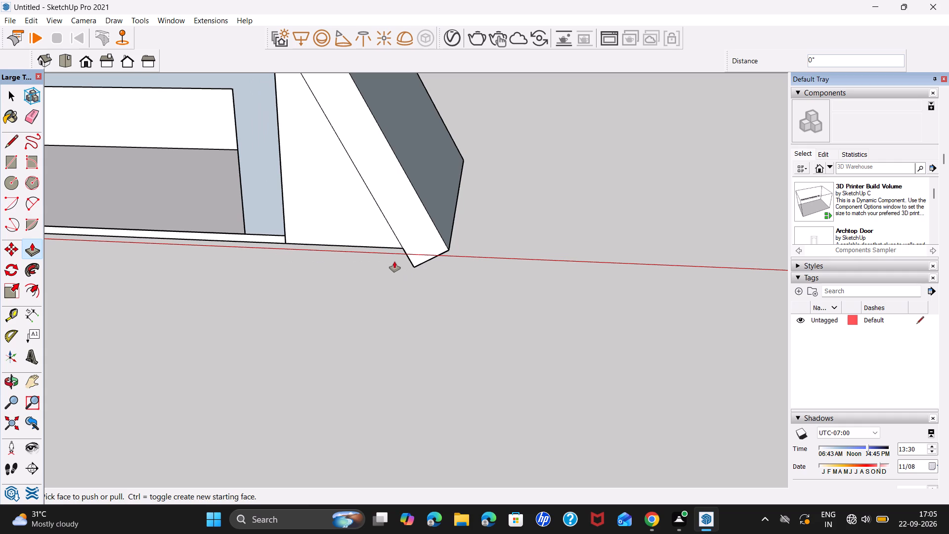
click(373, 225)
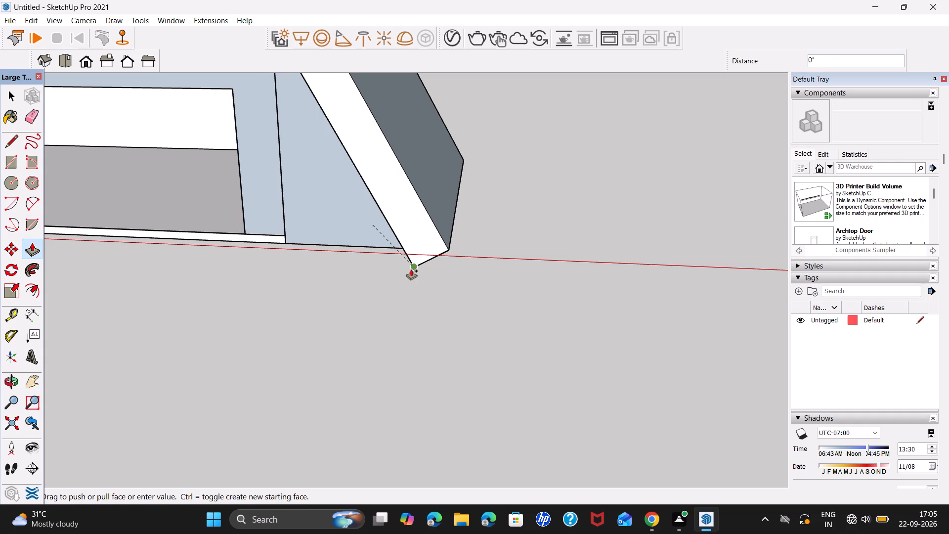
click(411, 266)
Inside the floor slab's group, extend its bottom face down about 1' to the level of the slanted slab's bottom corner.
middle_drag(351, 279, 626, 266)
scroll(480, 234, up, 4)
middle_drag(502, 276, 480, 173)
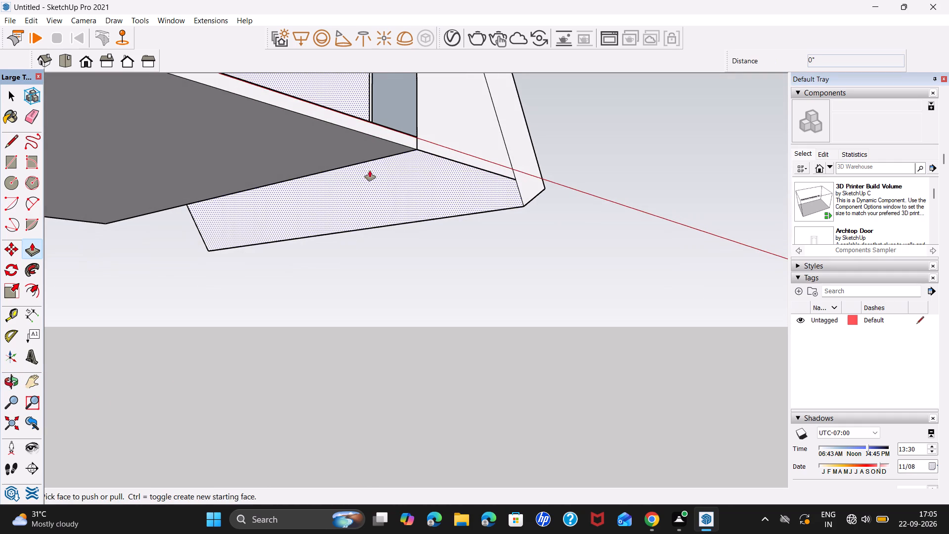
key(space)
click(329, 151)
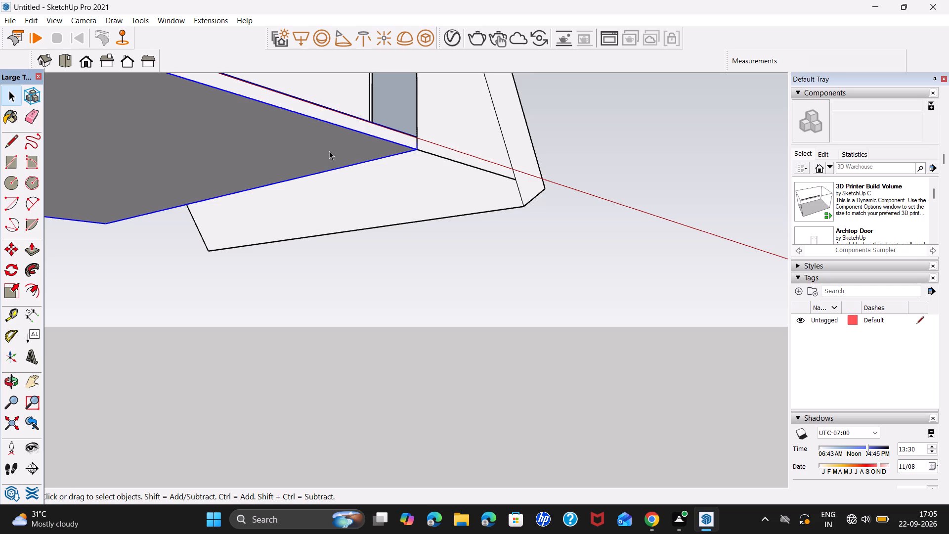
triple_click(331, 154)
click(330, 153)
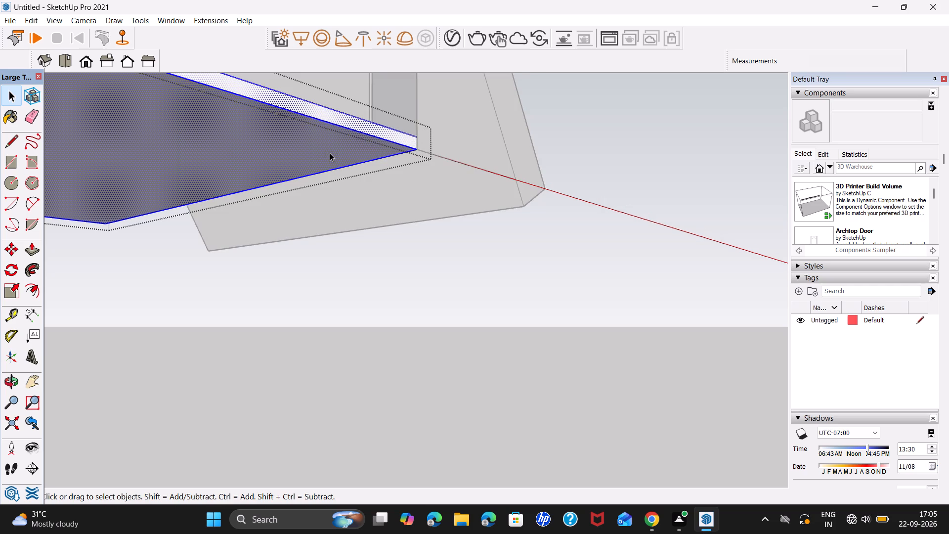
key(p)
click(330, 153)
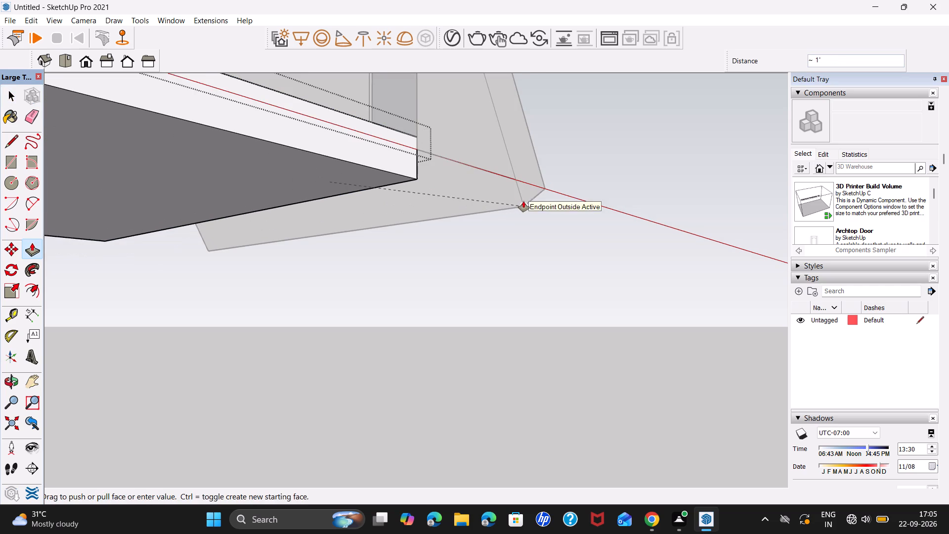
click(523, 201)
key(space)
click(620, 154)
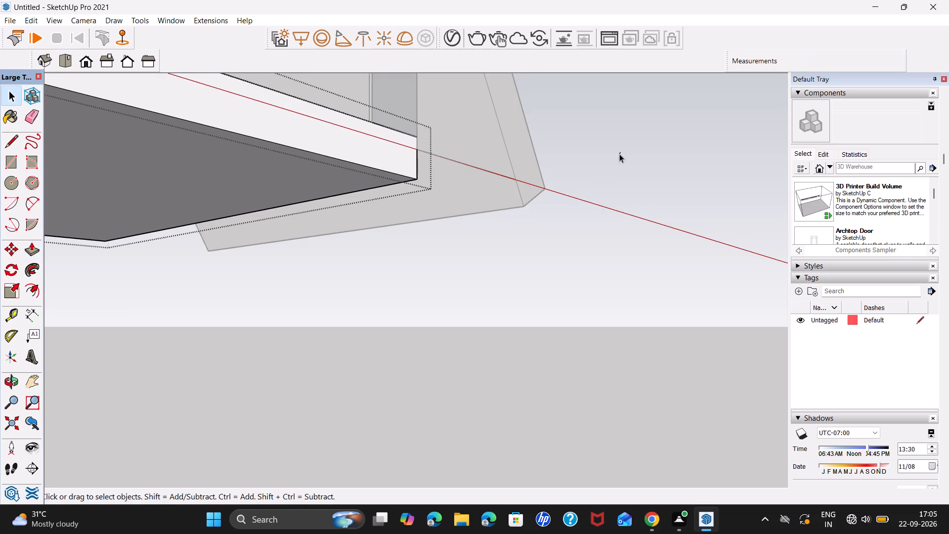
Examine the gap between the floor slab and slanted slab from below, and the end wall opening through the front.
middle_drag(431, 233, 332, 361)
middle_drag(369, 321, 302, 213)
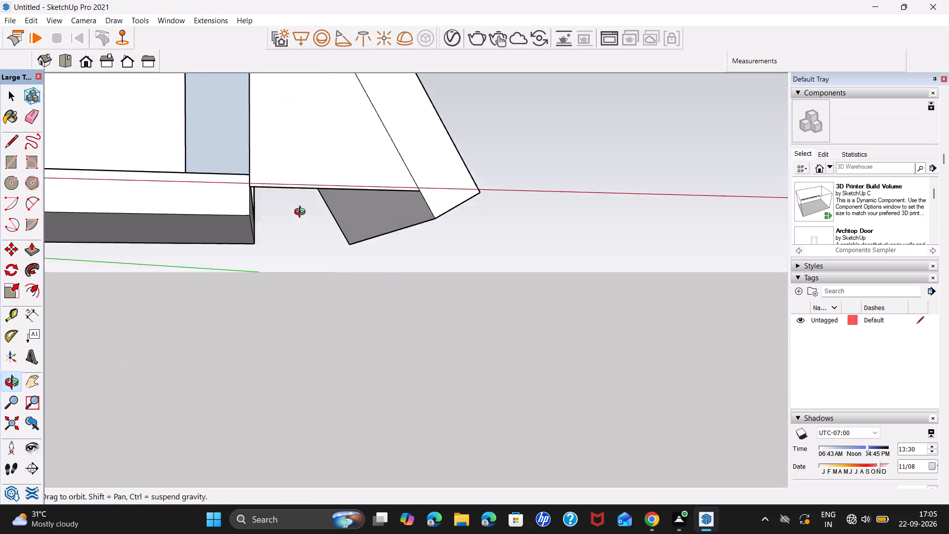
middle_drag(302, 213, 277, 160)
scroll(302, 154, up, 7)
middle_drag(283, 228, 288, 186)
shift+middle_drag(302, 193, 301, 211)
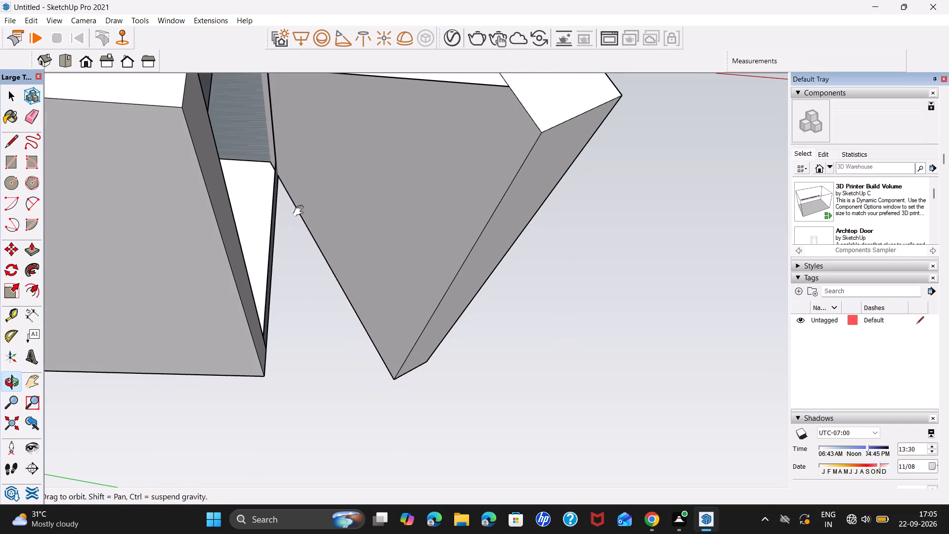
shift+middle_drag(301, 211, 301, 273)
middle_drag(310, 305, 294, 213)
scroll(297, 189, up, 3)
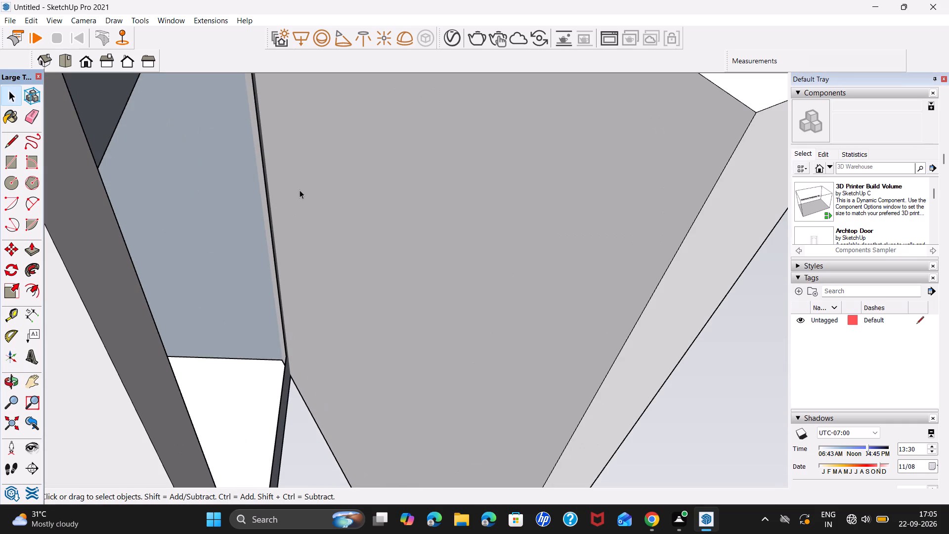
middle_drag(313, 209, 307, 320)
scroll(313, 311, down, 17)
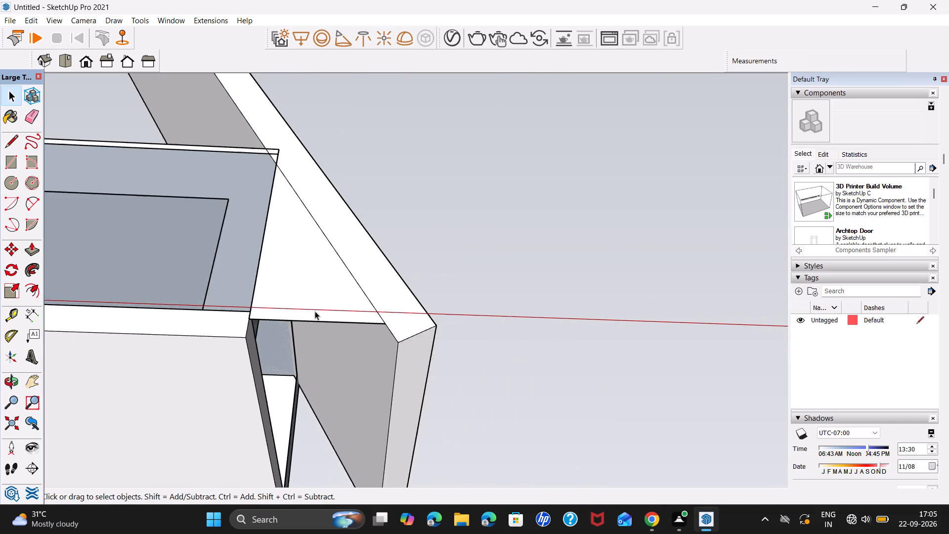
scroll(315, 311, down, 15)
middle_drag(315, 311, 305, 443)
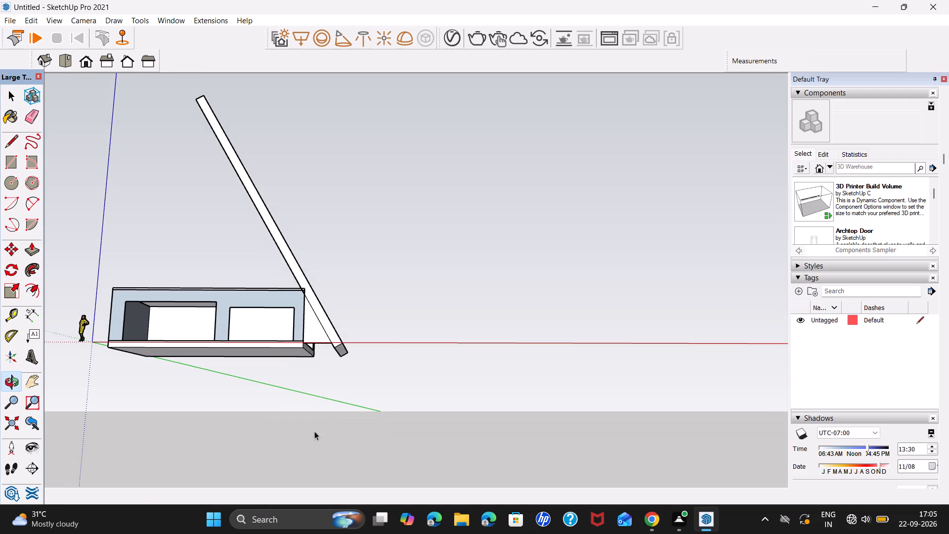
middle_drag(309, 355, 338, 452)
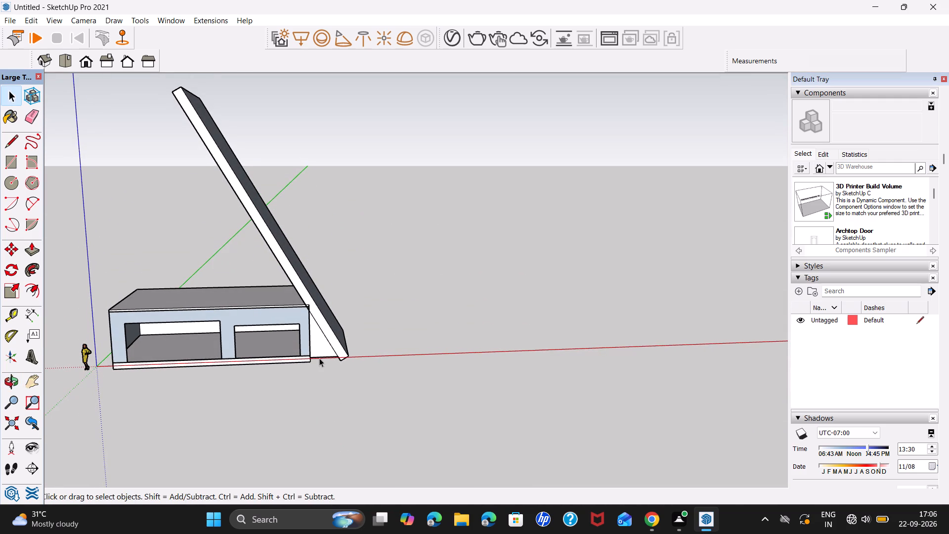
middle_drag(358, 349, 443, 344)
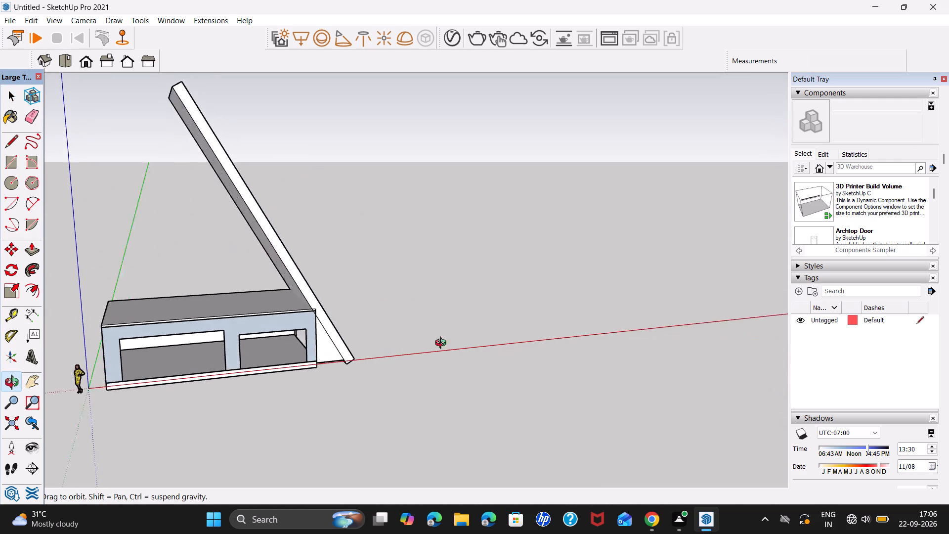
middle_drag(443, 344, 565, 309)
middle_drag(346, 350, 492, 318)
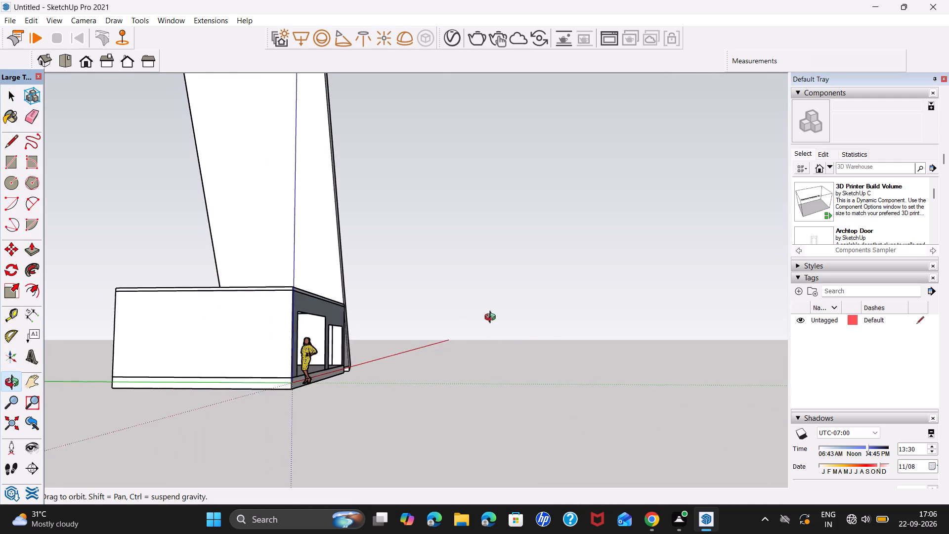
middle_drag(492, 318, 355, 289)
scroll(290, 335, up, 10)
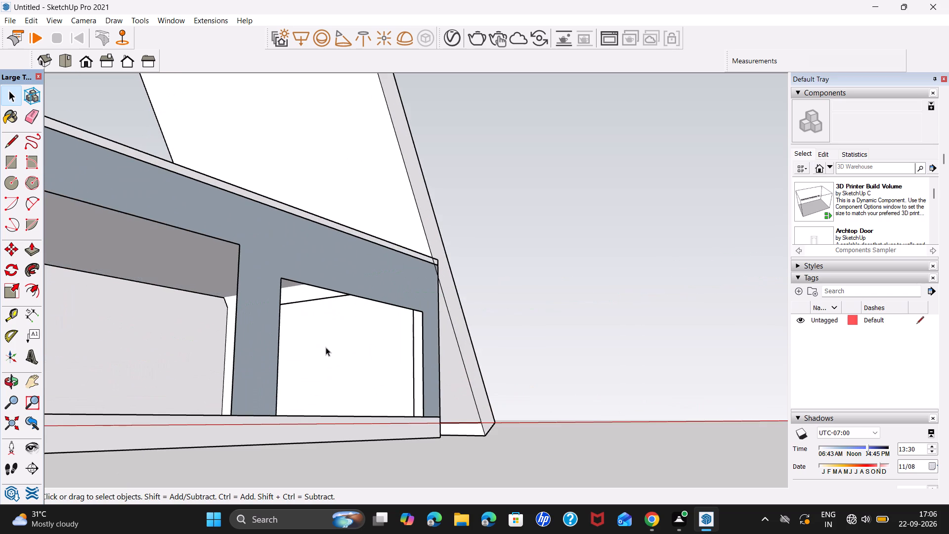
middle_drag(339, 356, 262, 364)
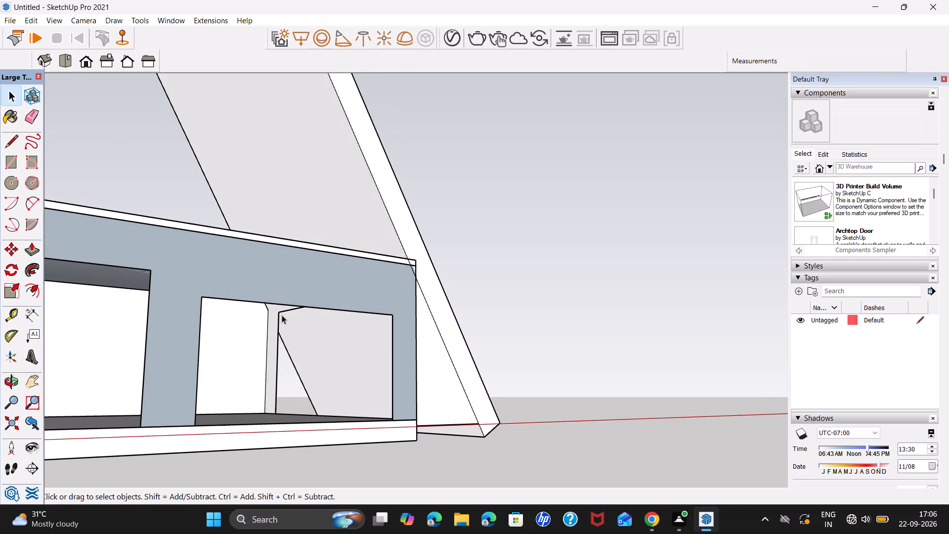
Draw horizontal lines from the end wall opening's top corners outward along the red axis past the slanted slab, the last about 14' long.
key(l)
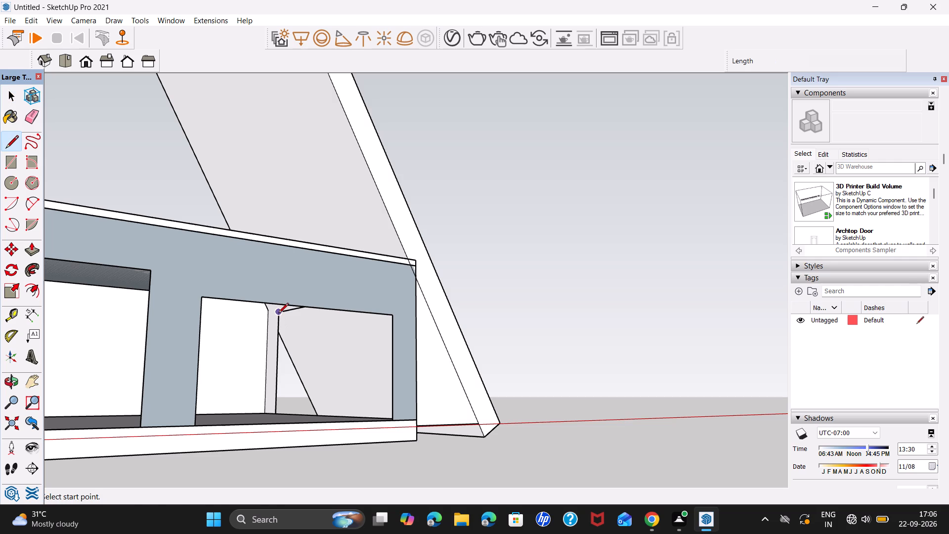
click(278, 314)
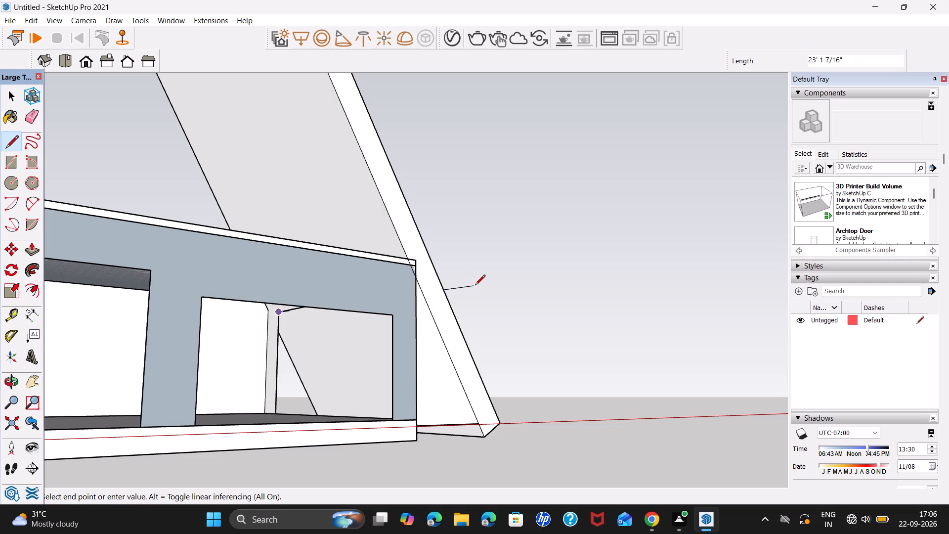
middle_drag(480, 287, 265, 391)
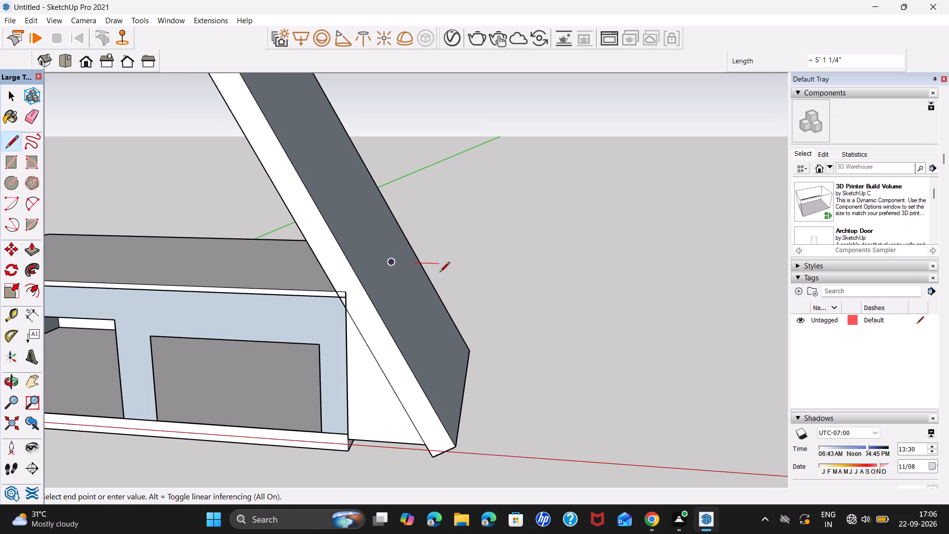
click(483, 271)
middle_drag(360, 384, 419, 351)
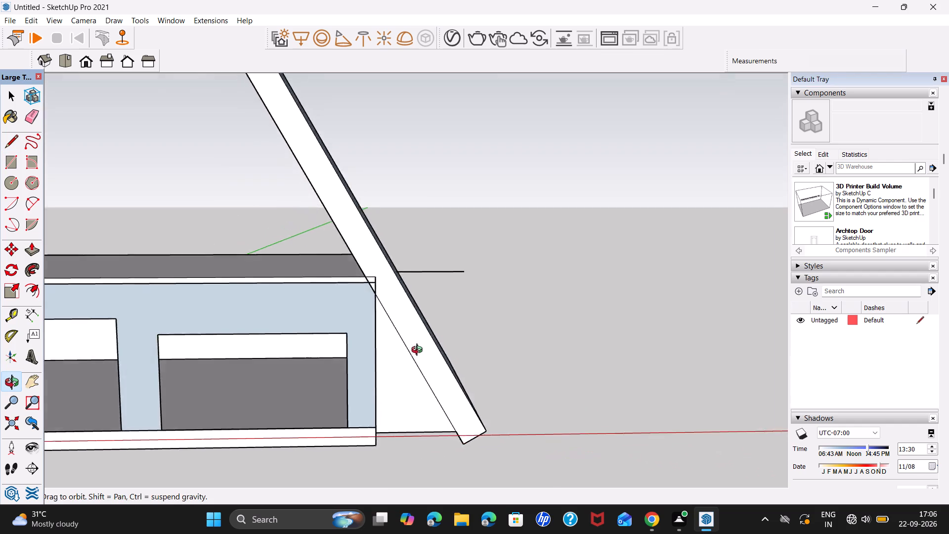
middle_drag(419, 351, 726, 248)
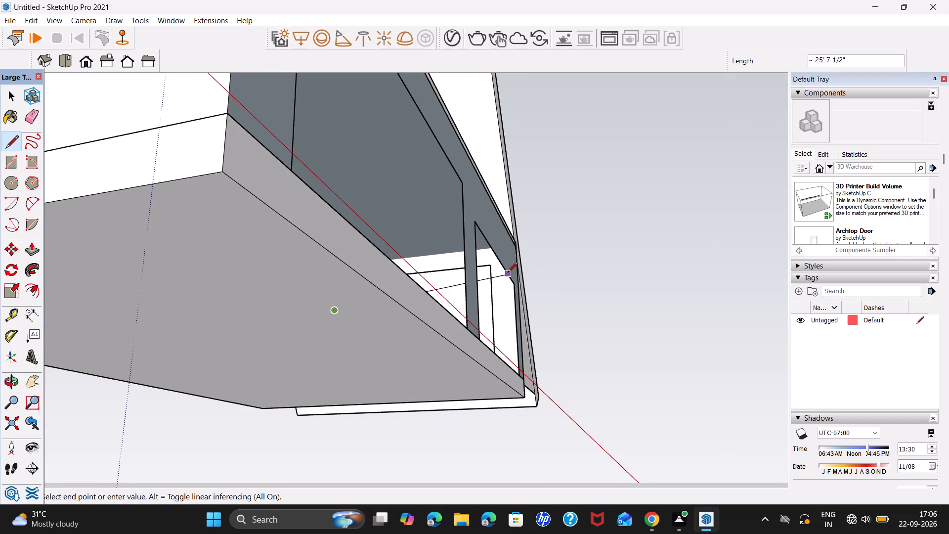
click(490, 267)
middle_drag(554, 253, 401, 332)
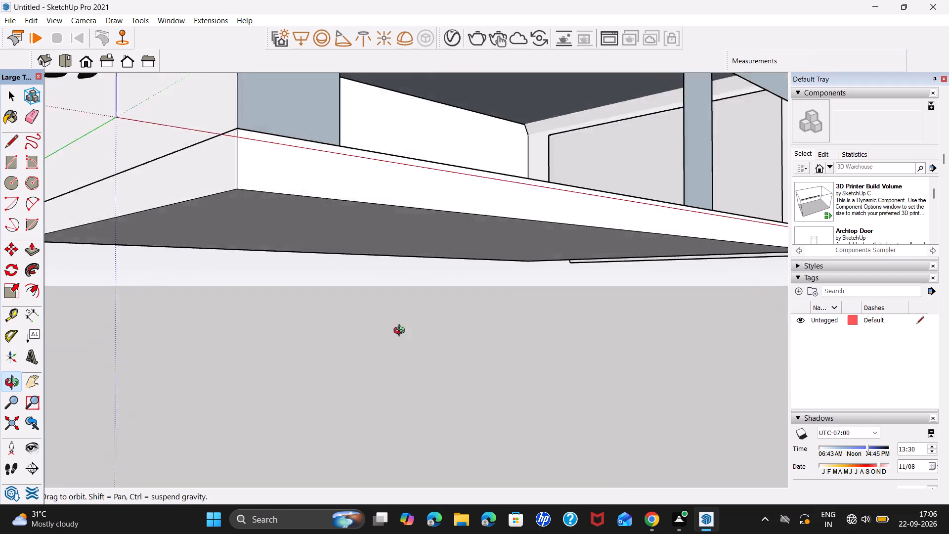
middle_drag(401, 332, 289, 345)
scroll(288, 345, down, 7)
scroll(292, 347, down, 15)
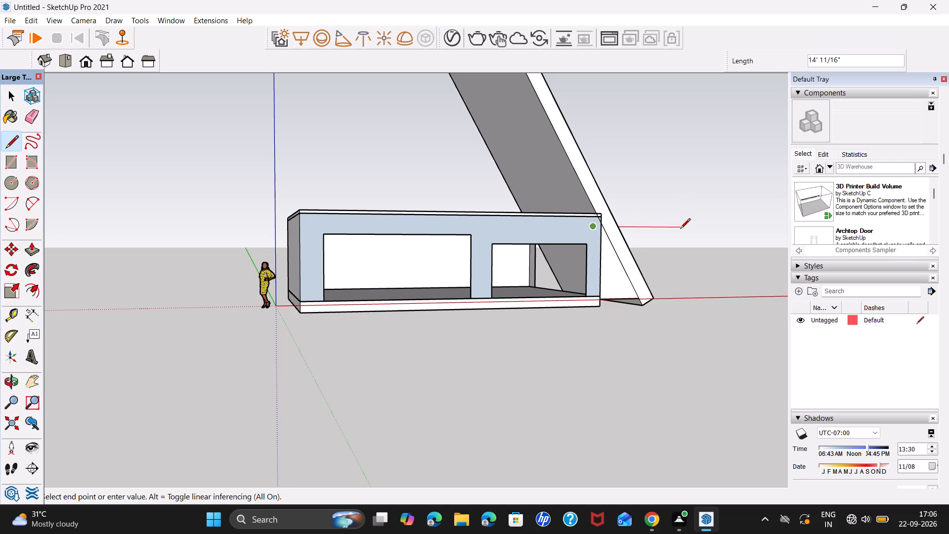
click(681, 229)
key(space)
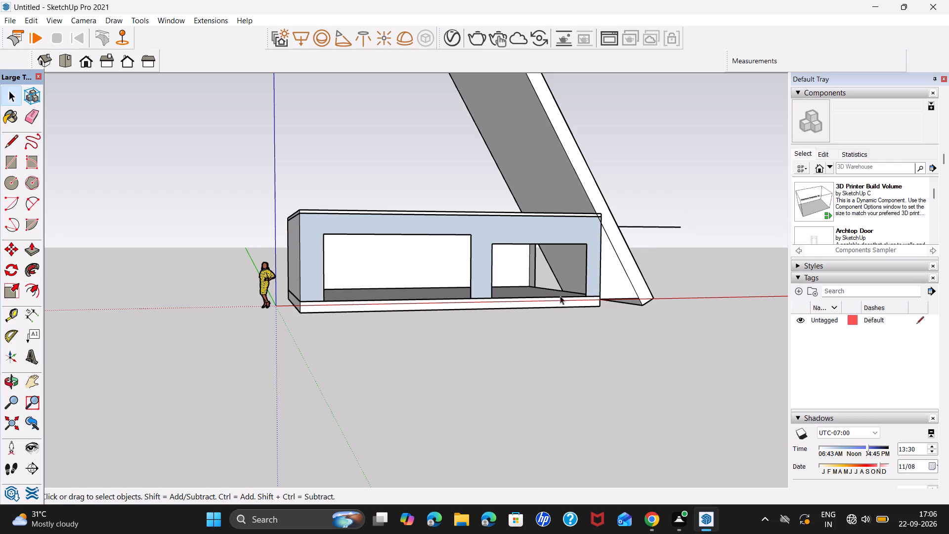
Draw lines from the end wall opening's bottom corners outward along the red axis past the slanted slab, the second about 32' 8" long.
middle_drag(560, 296, 716, 325)
key(l)
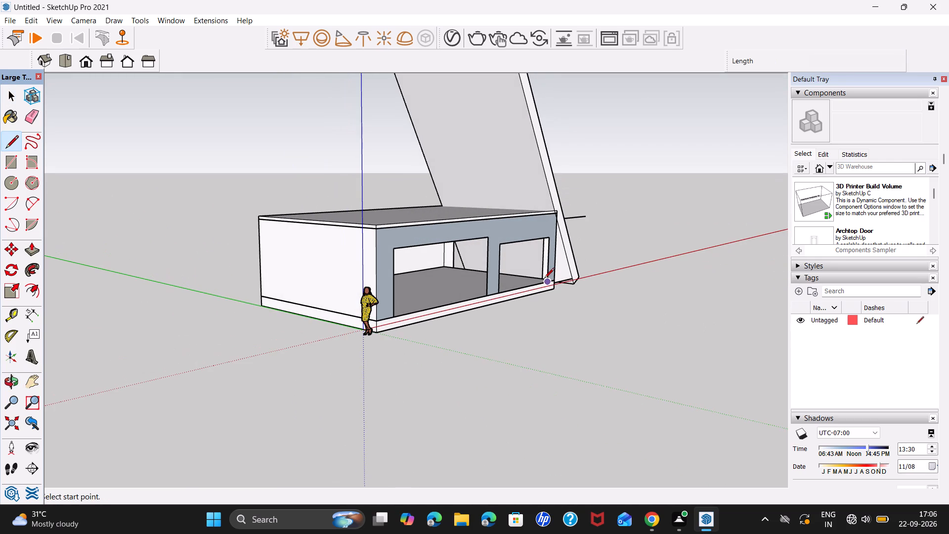
click(542, 278)
middle_drag(606, 252, 505, 302)
click(622, 269)
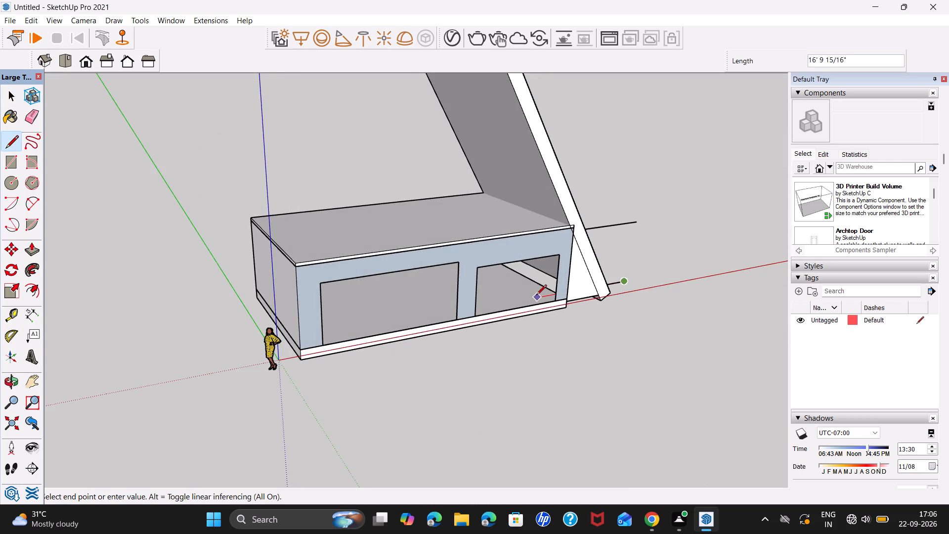
key(space)
middle_drag(525, 312, 504, 255)
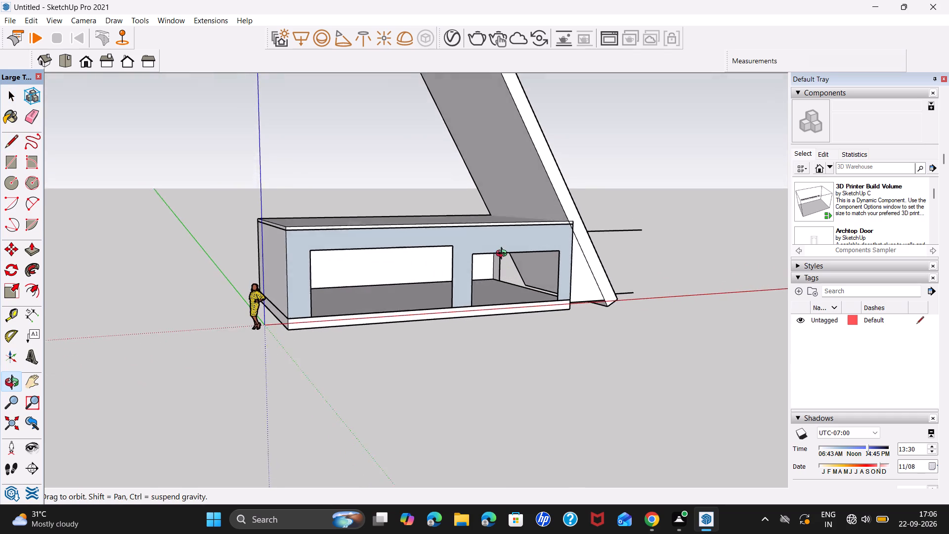
middle_drag(504, 255, 503, 251)
key(l)
click(499, 282)
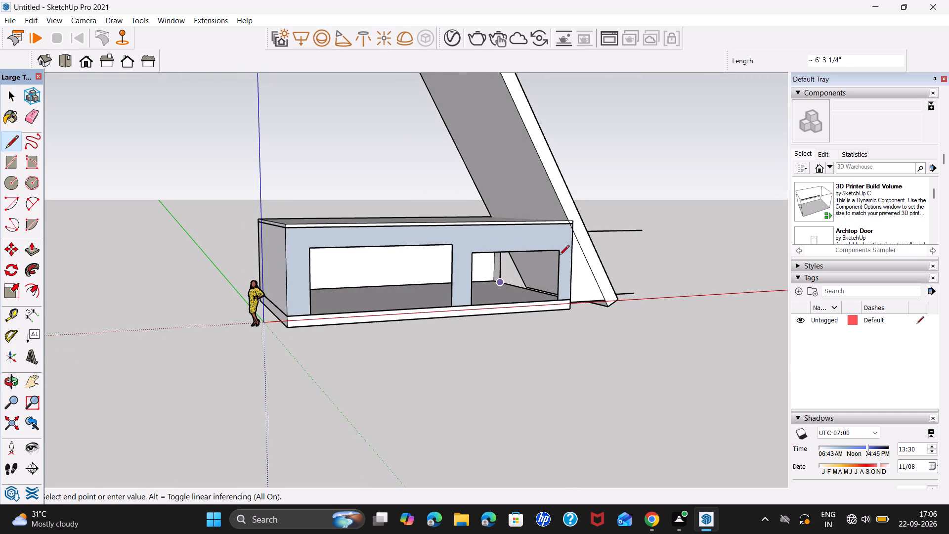
click(651, 270)
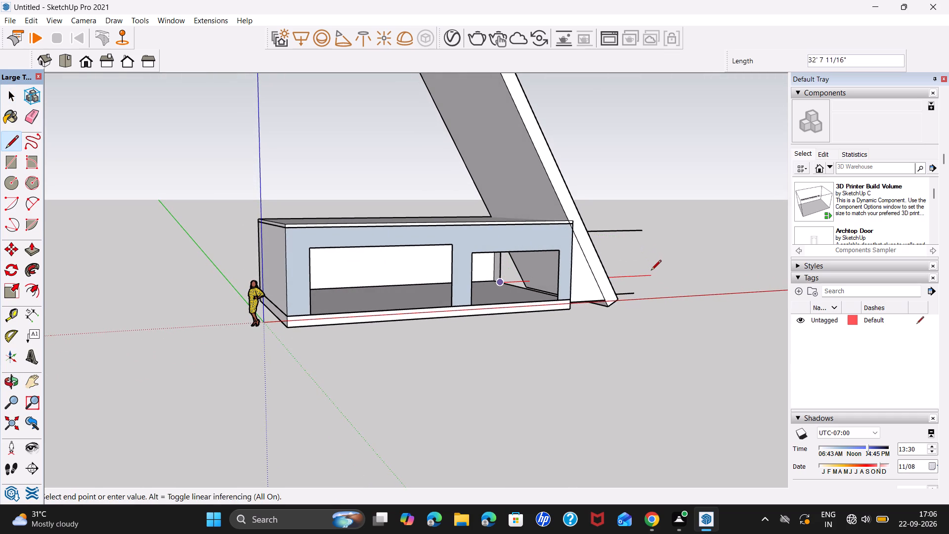
key(space)
Delete the stray line running across the slanted slab's outer face between the upper guide lines.
middle_drag(646, 287, 238, 336)
scroll(380, 348, down, 3)
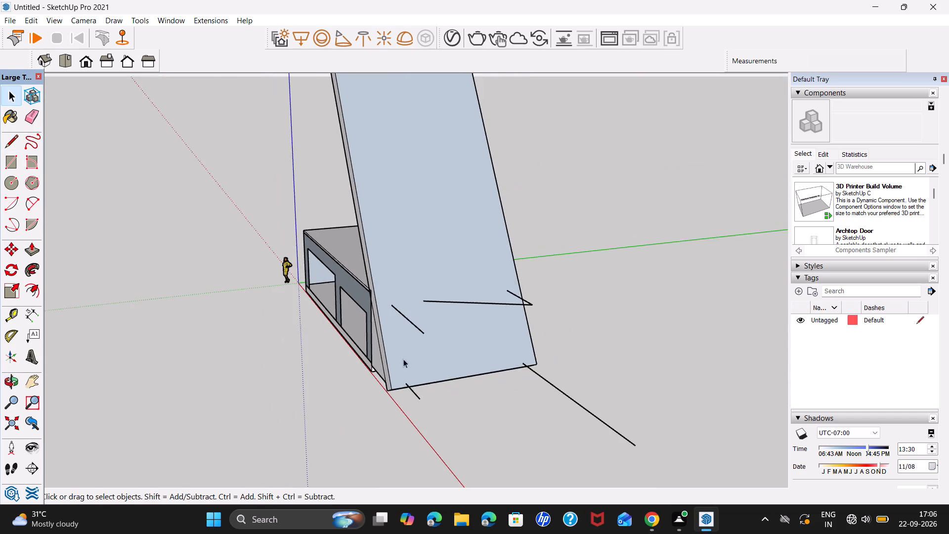
middle_drag(450, 387, 330, 305)
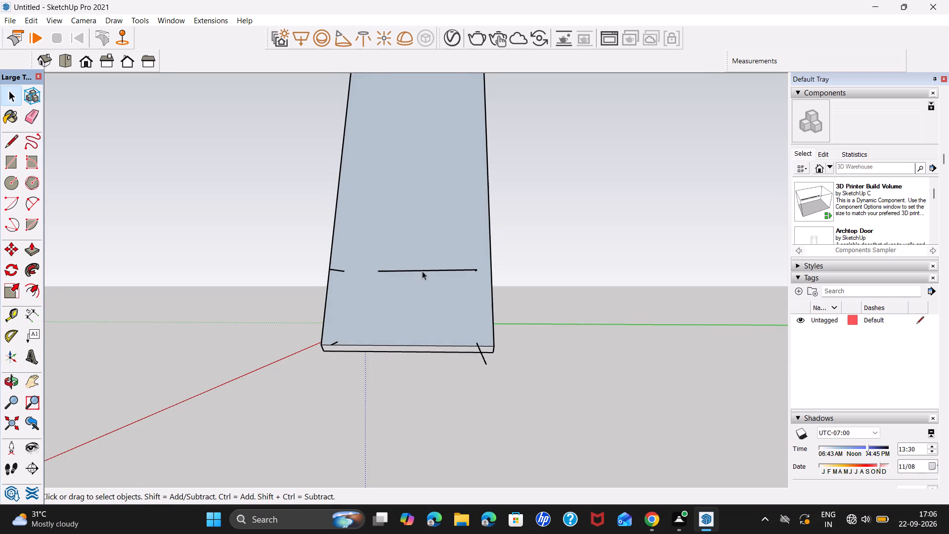
click(424, 270)
key(l)
key(Home)
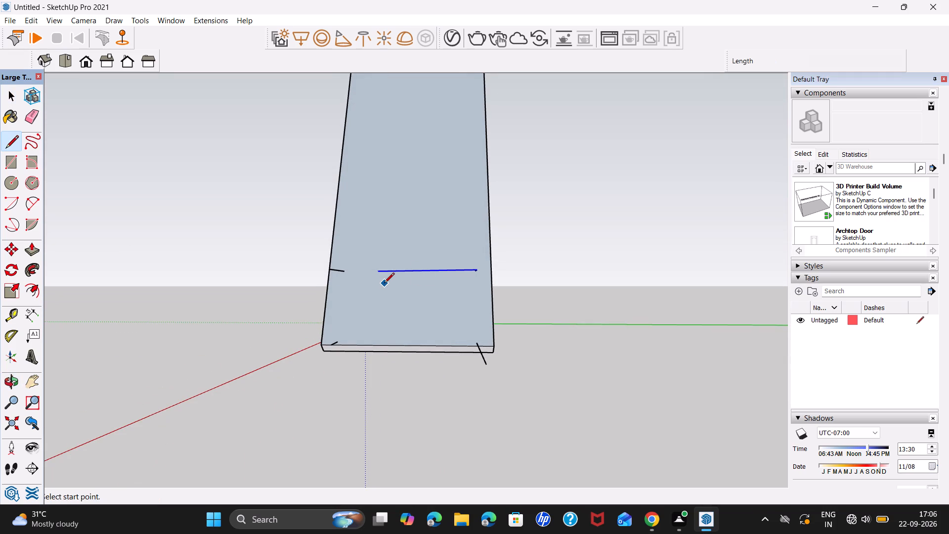
key(Delete)
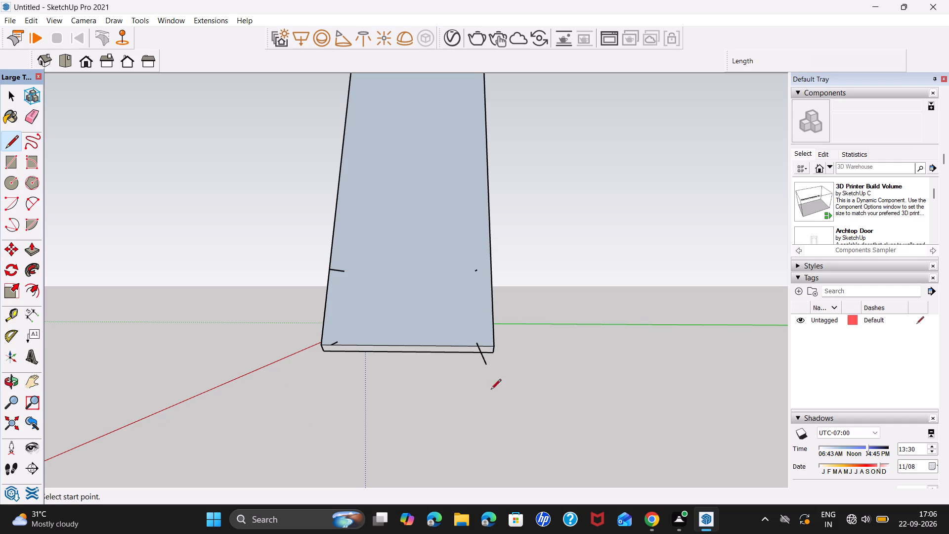
Outline a four-sided opening on the slanted slab's outer face by connecting the points where the four guide lines pierce it.
scroll(337, 273, up, 6)
middle_drag(358, 273, 366, 355)
scroll(358, 273, up, 1)
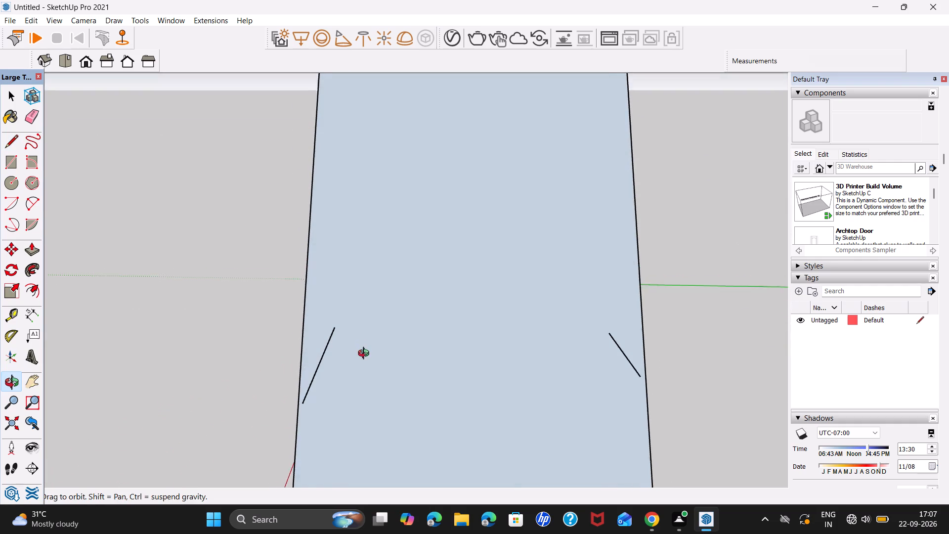
middle_drag(366, 355, 366, 360)
click(337, 336)
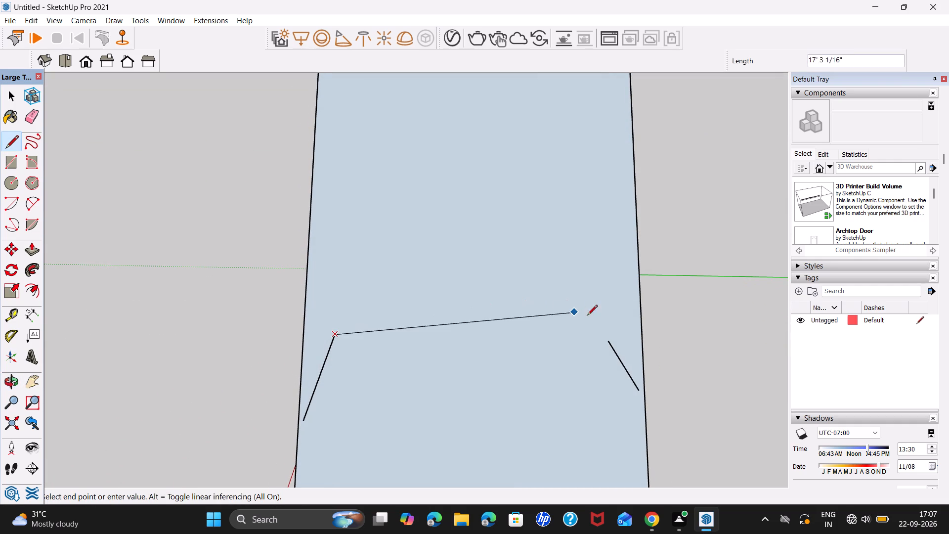
click(612, 341)
scroll(592, 424, down, 4)
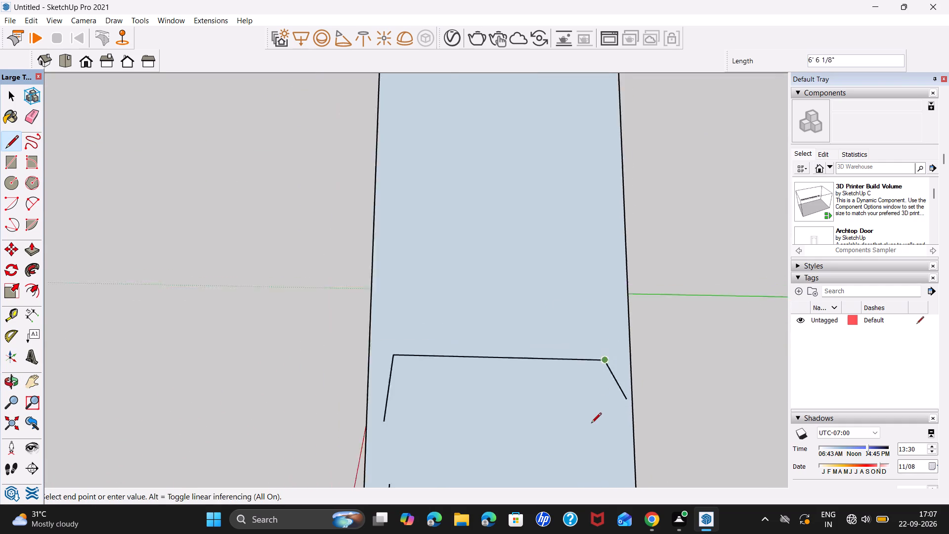
scroll(591, 424, down, 5)
click(597, 388)
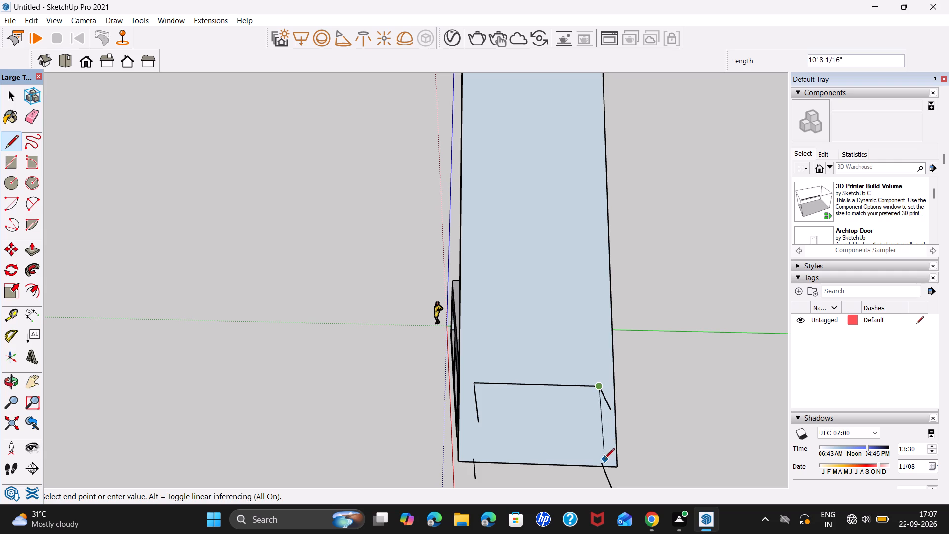
click(603, 463)
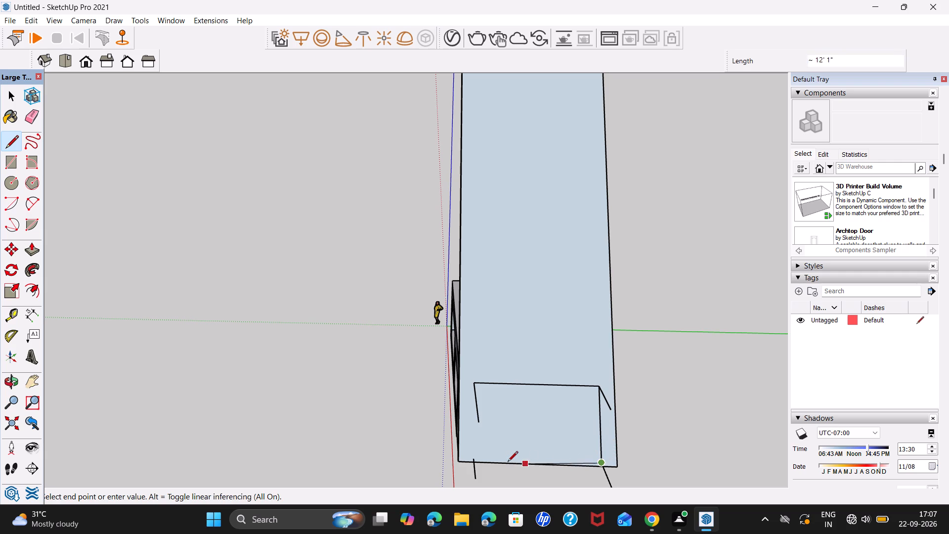
click(475, 459)
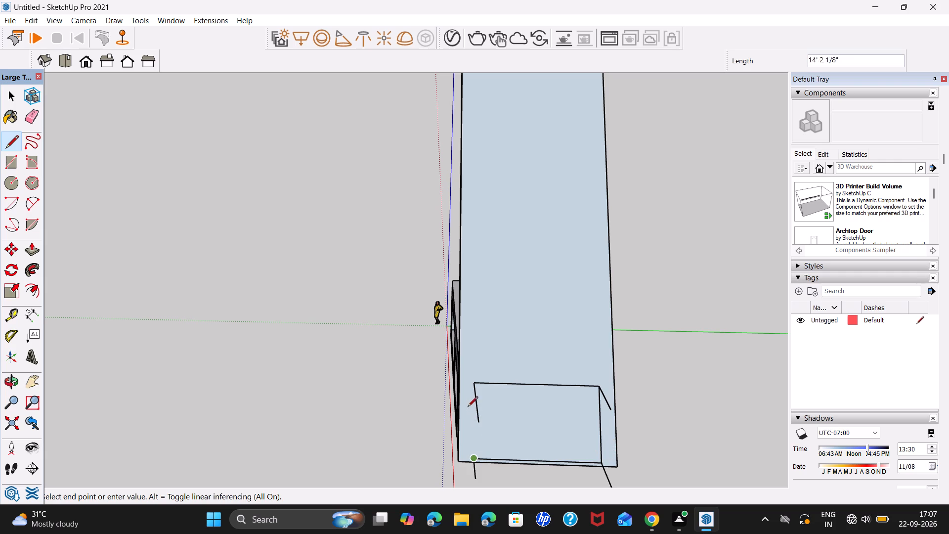
click(474, 384)
key(space)
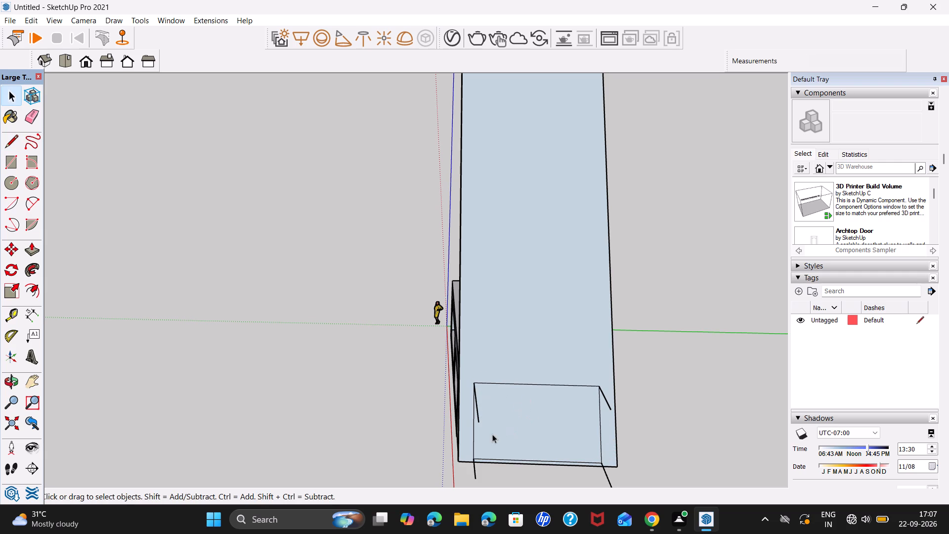
Delete the four guide lines projecting from the corners of the opening outline on the slanted slab.
click(475, 419)
click(478, 419)
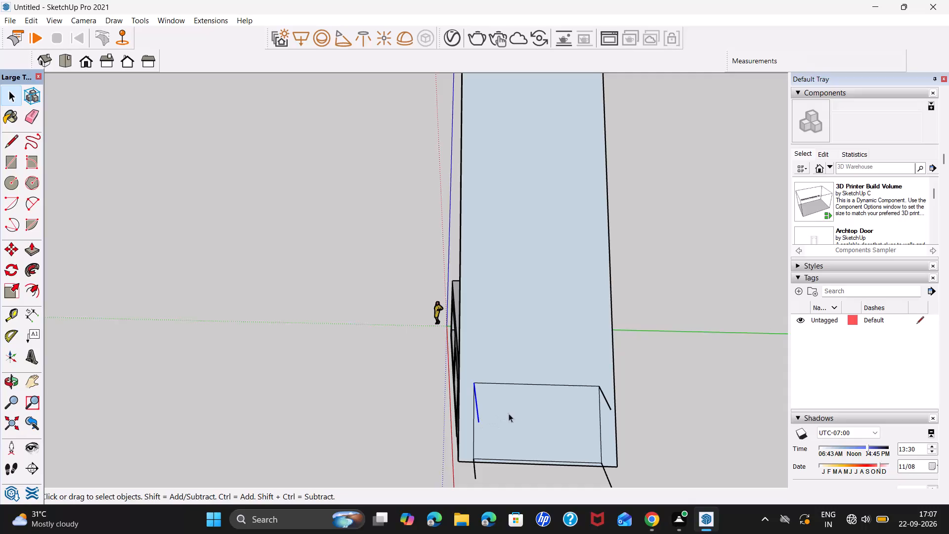
key(Delete)
click(608, 401)
key(Delete)
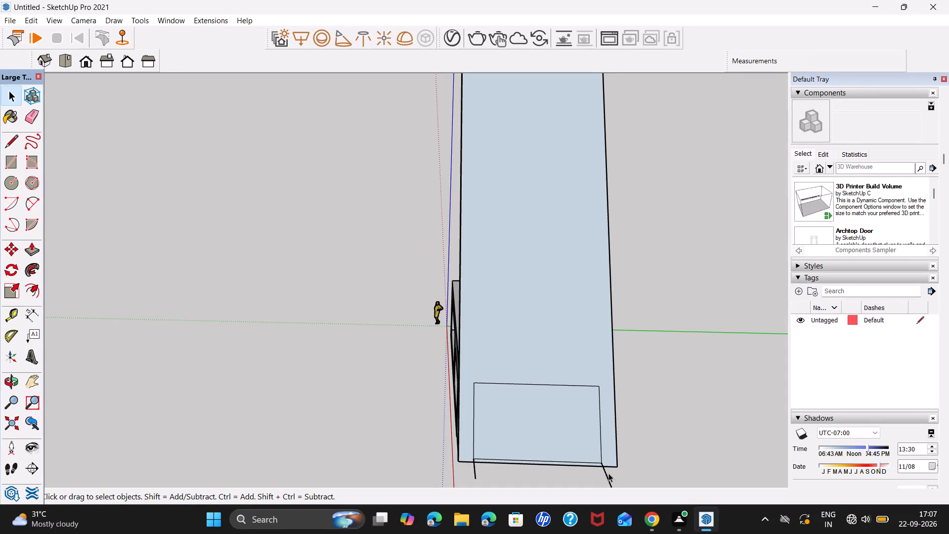
click(606, 477)
key(Delete)
click(474, 473)
key(Delete)
Cut the outlined opening through the slanted slab by pushing its face in 2' and deleting the remaining face.
click(514, 432)
key(p)
click(515, 432)
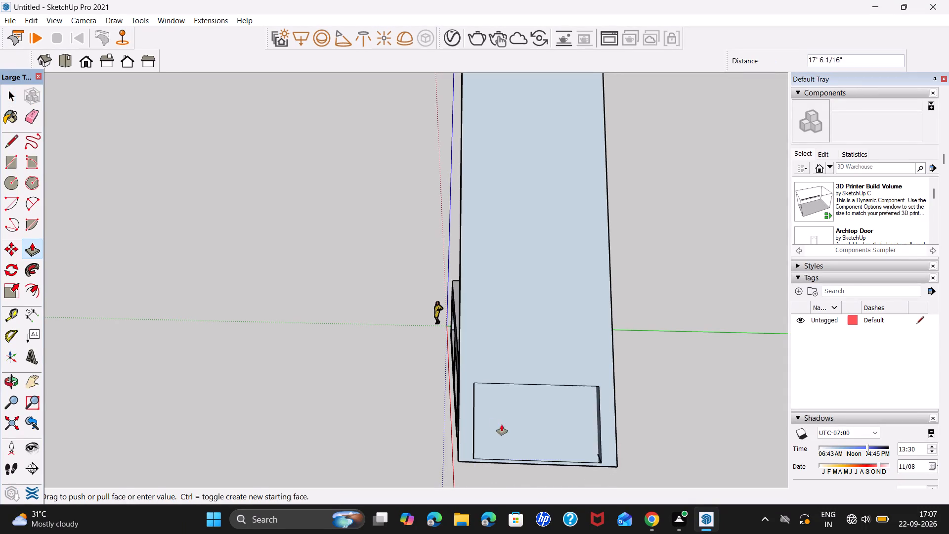
click(486, 414)
scroll(540, 424, down, 6)
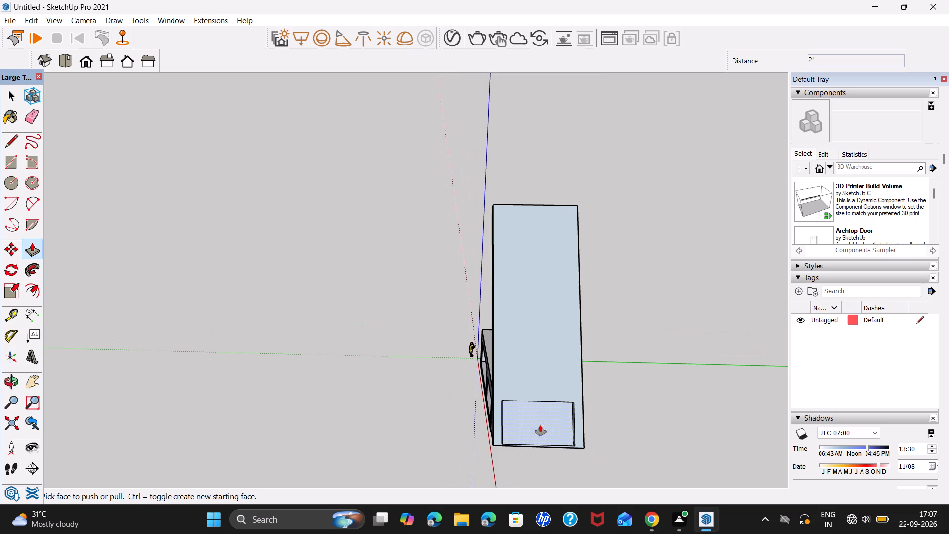
middle_drag(528, 432, 745, 324)
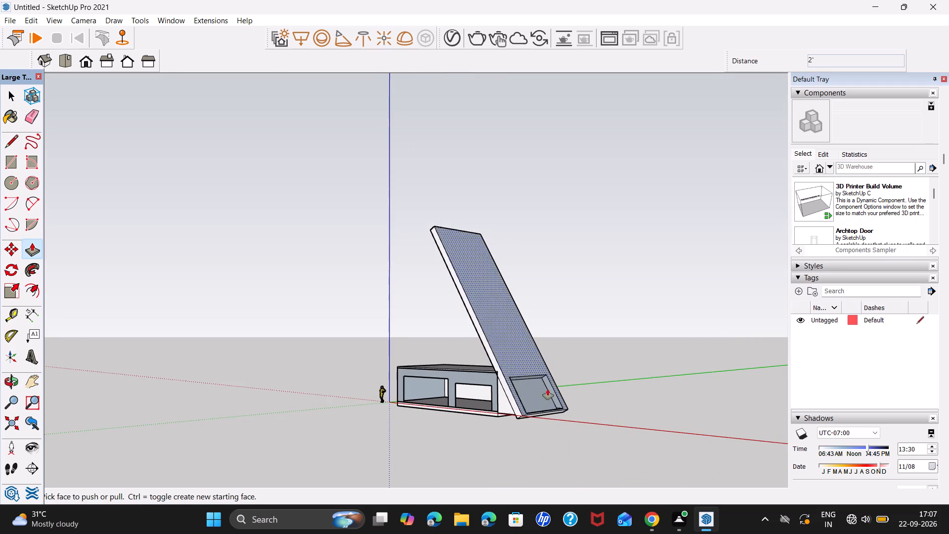
key(space)
click(535, 403)
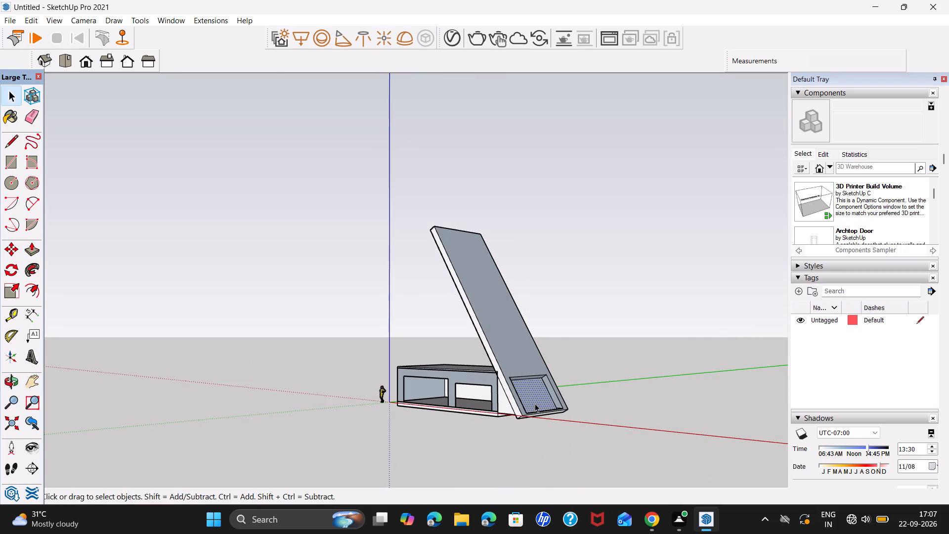
key(Delete)
Examine the new opening in the slanted slab from the outer end and around to the front elevation.
middle_drag(569, 414, 332, 505)
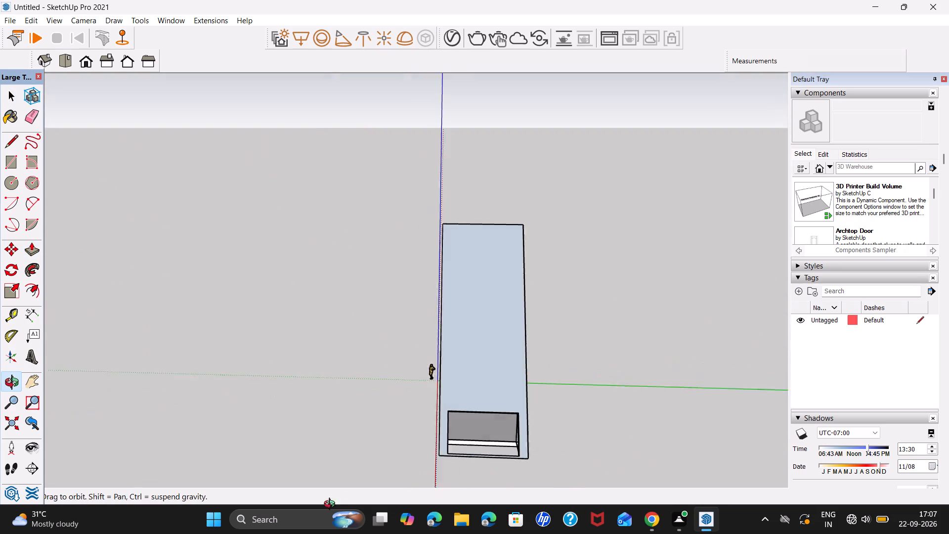
middle_drag(332, 505, 322, 507)
scroll(496, 448, down, 9)
middle_drag(425, 450, 671, 305)
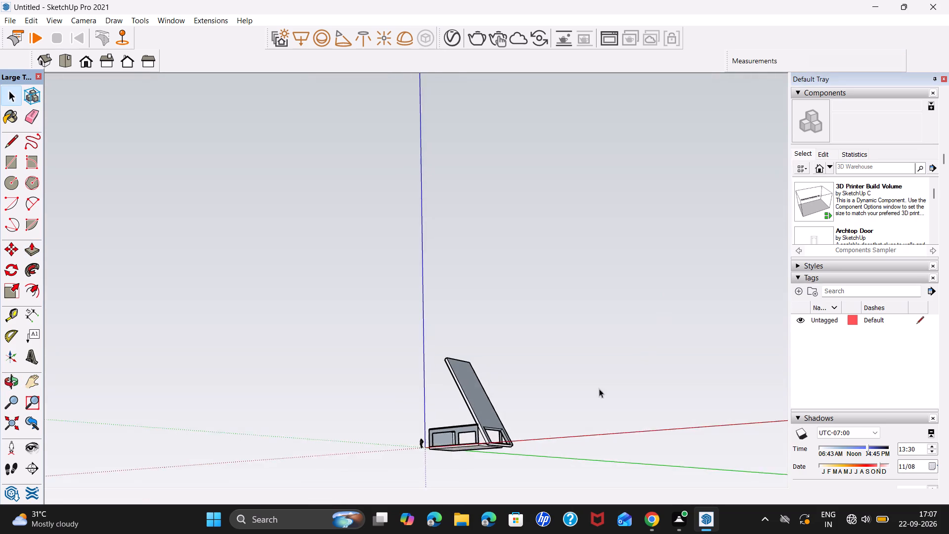
scroll(450, 451, up, 15)
middle_drag(470, 451, 619, 471)
middle_drag(516, 449, 542, 455)
middle_drag(461, 425, 466, 433)
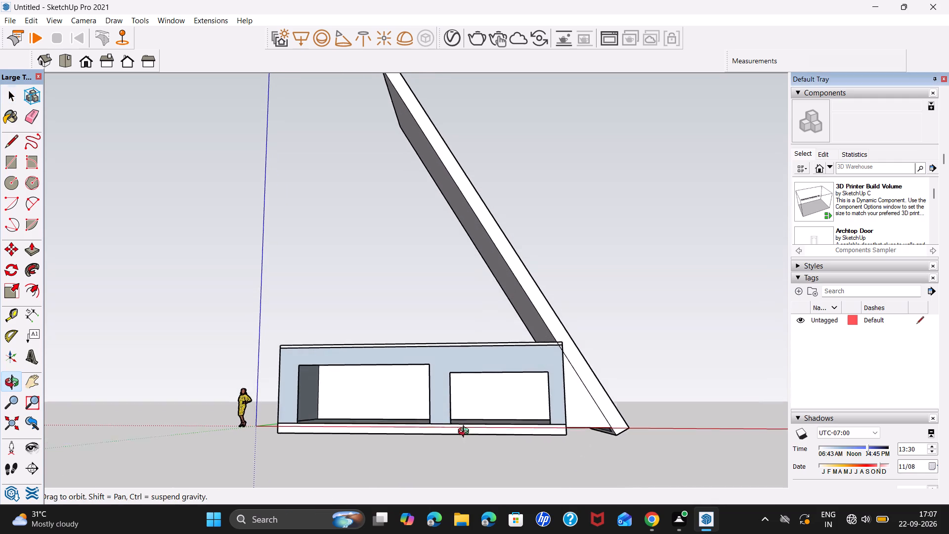
Draw a vertical rectangle about 6' 8" by 1' from the floor slab's front end edge to the slanted slab's bottom corner.
middle_drag(466, 433, 474, 476)
scroll(599, 432, up, 3)
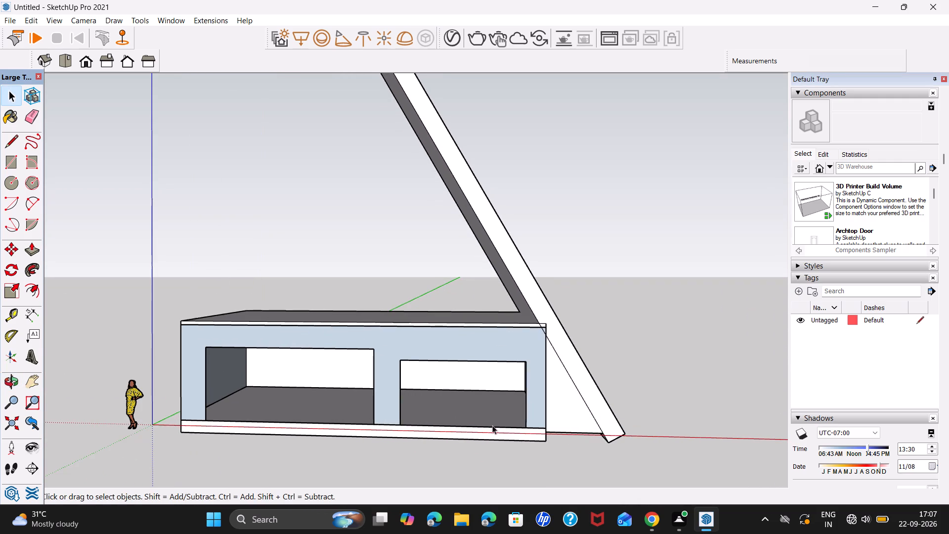
middle_drag(492, 425, 498, 450)
scroll(564, 444, up, 8)
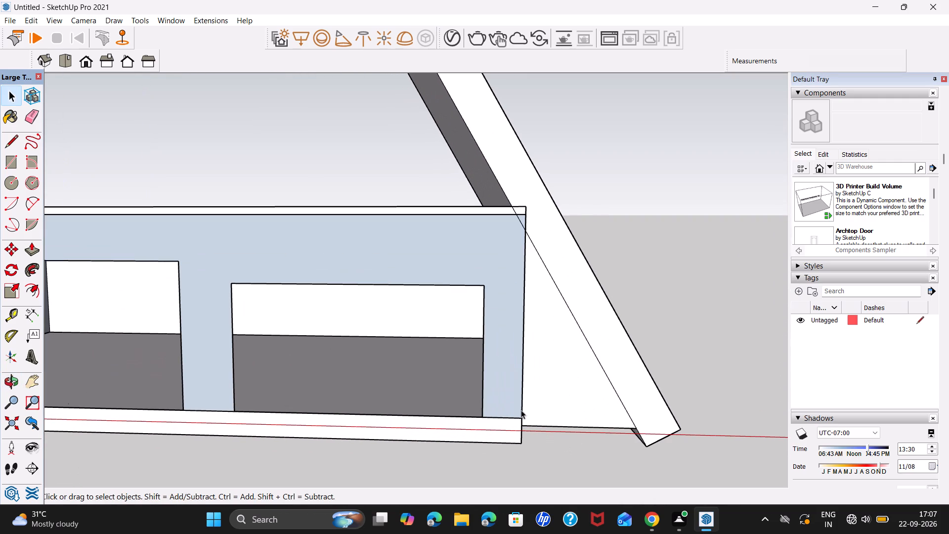
key(r)
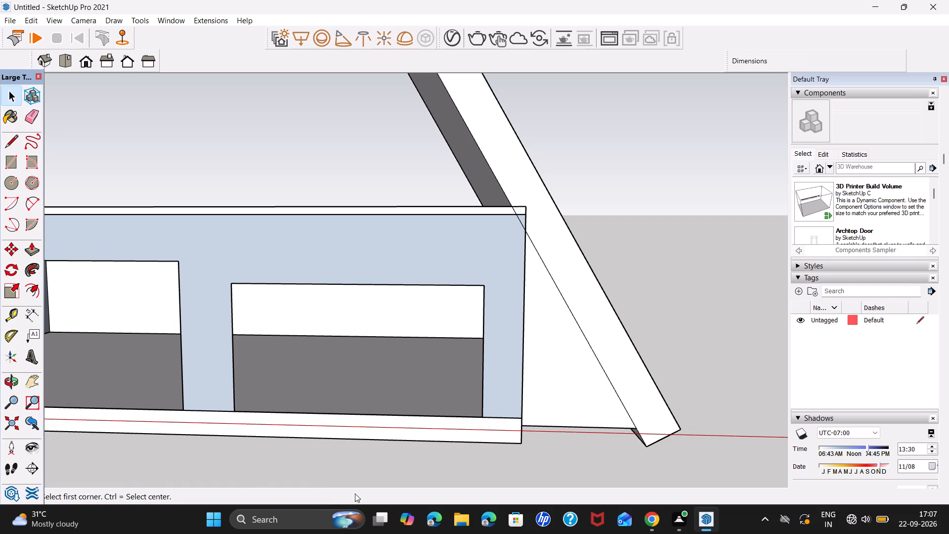
click(522, 425)
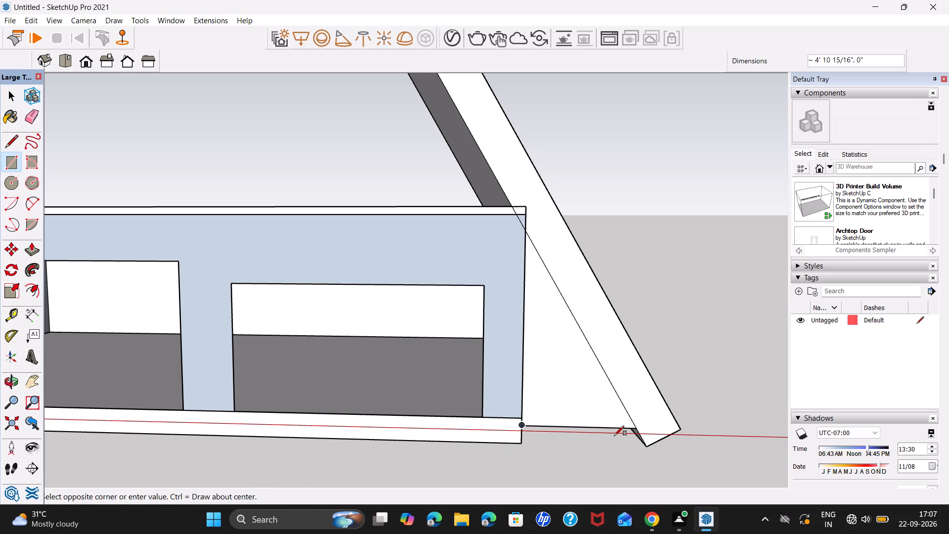
click(648, 446)
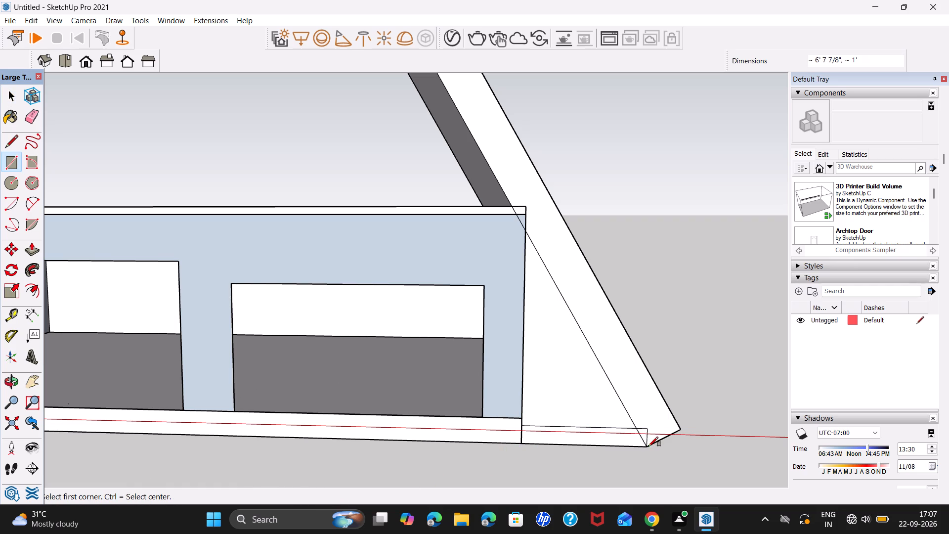
key(space)
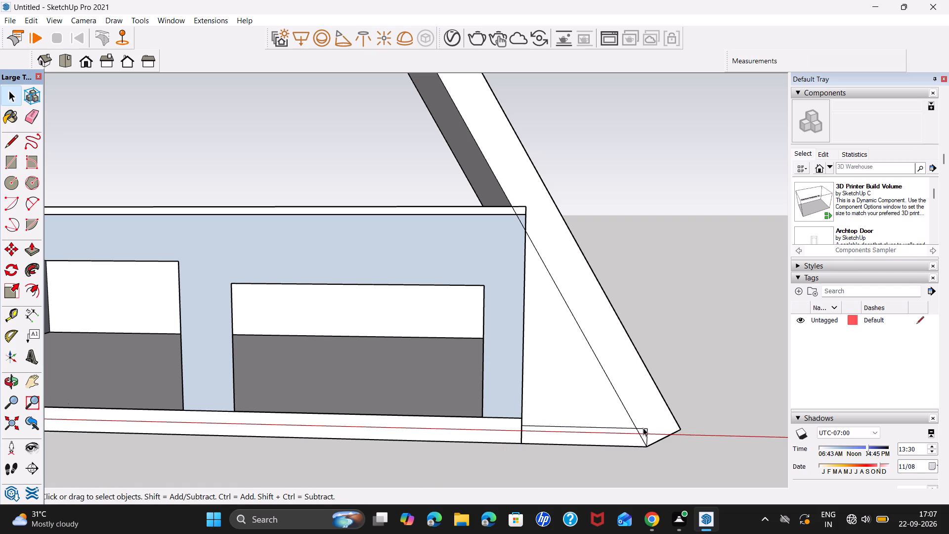
Delete the rectangle's excess top edge segment and vertical end edge that overlap the slanted slab.
click(643, 428)
key(Delete)
click(647, 435)
key(Delete)
scroll(645, 438, down, 7)
middle_drag(673, 413, 437, 430)
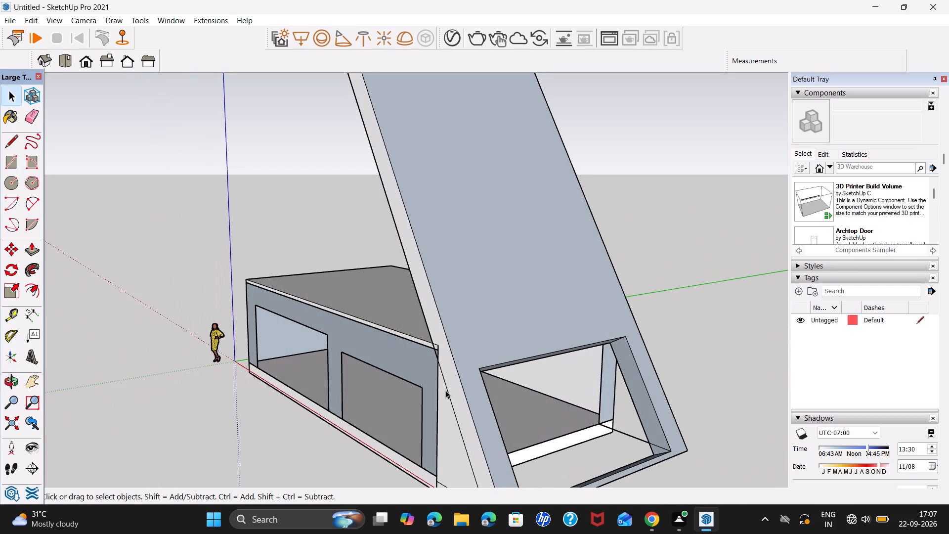
Reverse the orientation of the slanted slab's large outer face.
right_click(488, 326)
click(570, 237)
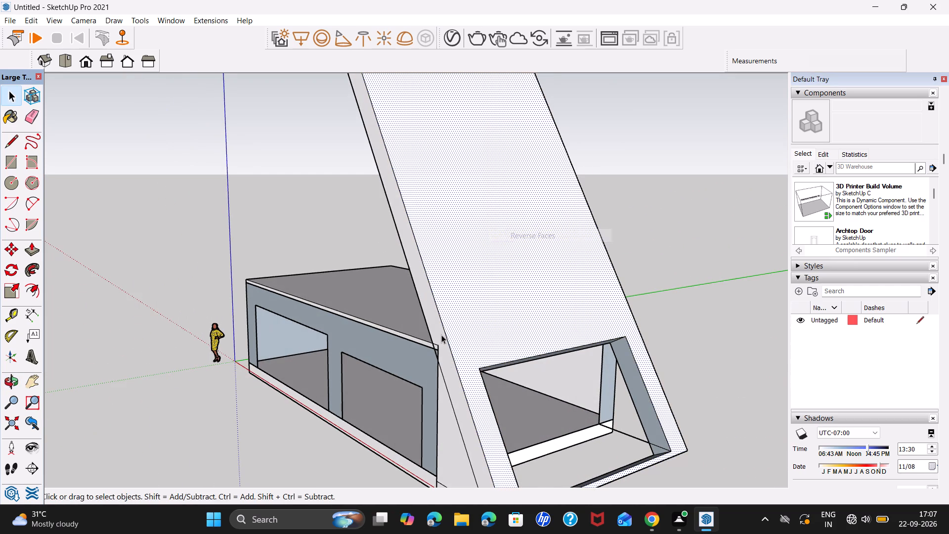
Open the box volume's wall group and reverse the front wall face around the two openings.
triple_click(416, 364)
double_click(416, 363)
double_click(414, 363)
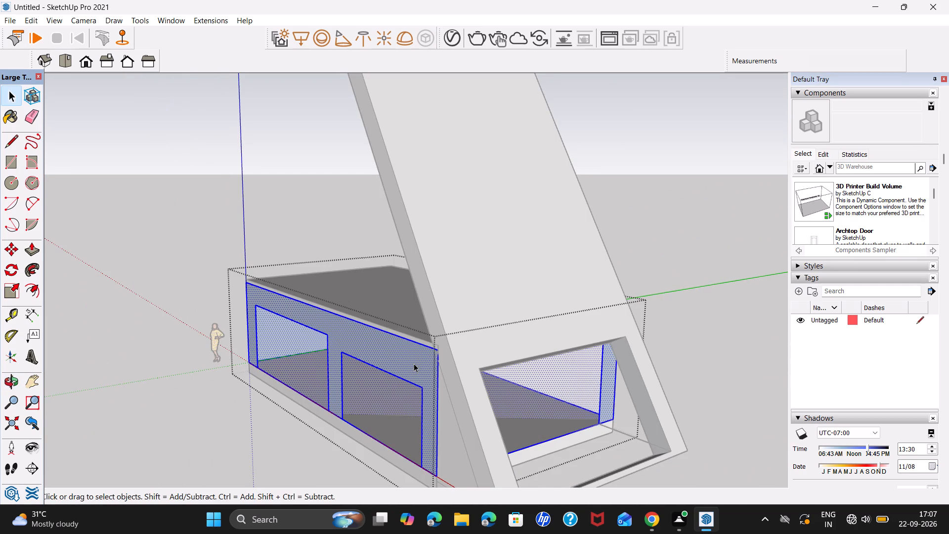
click(412, 363)
click(414, 365)
click(415, 371)
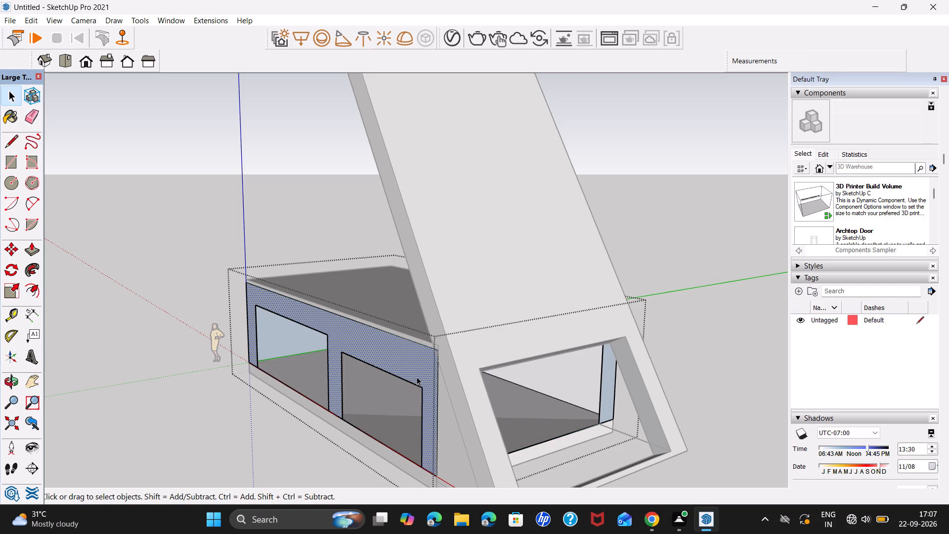
right_click(414, 374)
click(488, 287)
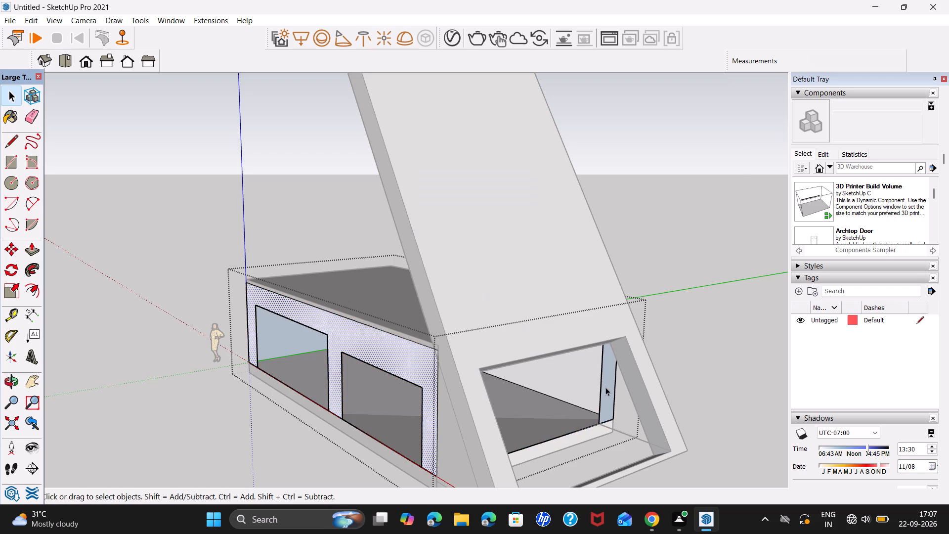
Reverse the narrow rear-end wall face seen through the slab opening and the rear wall's inner face, and leave the group.
click(609, 389)
right_click(609, 390)
click(665, 300)
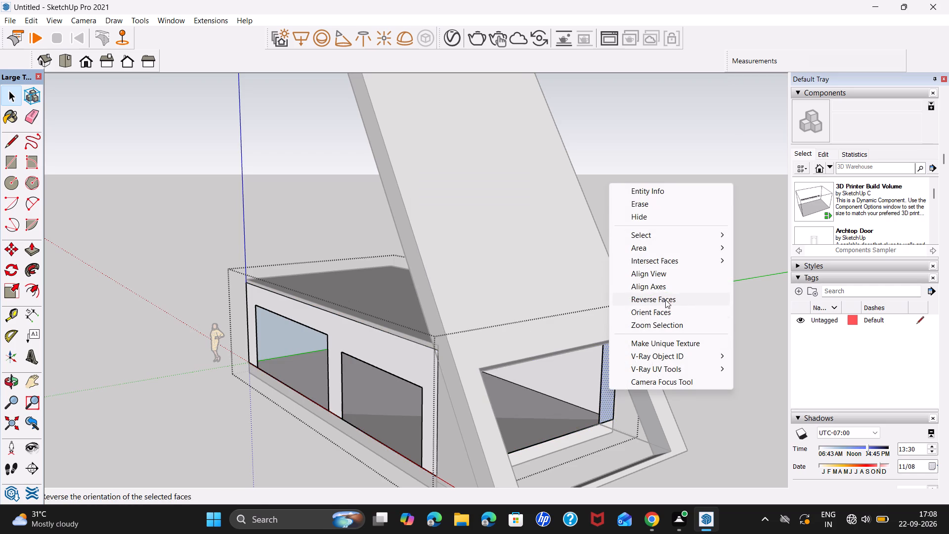
scroll(665, 350, down, 6)
middle_drag(663, 358, 661, 264)
right_click(379, 385)
click(448, 294)
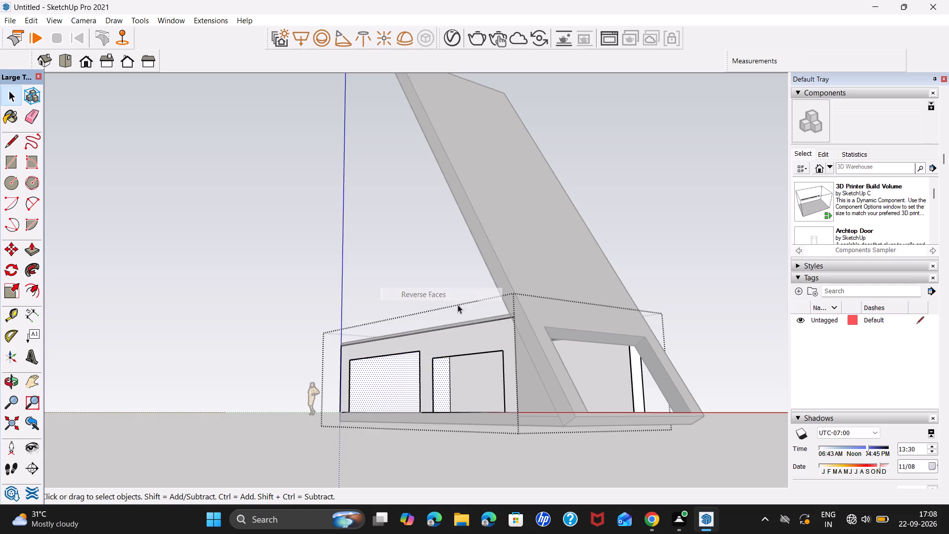
scroll(507, 351, down, 5)
middle_drag(566, 375, 368, 457)
click(686, 371)
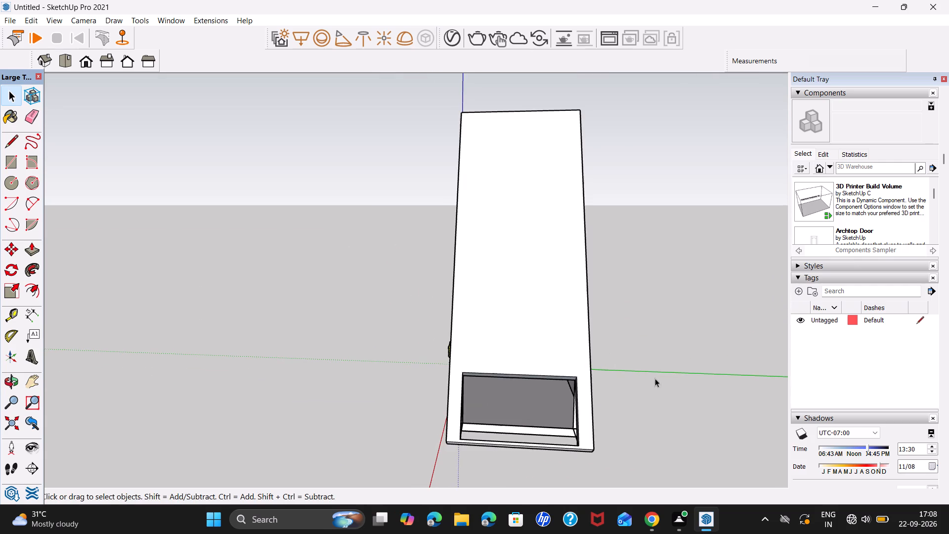
Reverse the rear side face inside the slanted slab's opening.
scroll(423, 403, down, 6)
middle_drag(381, 406, 738, 378)
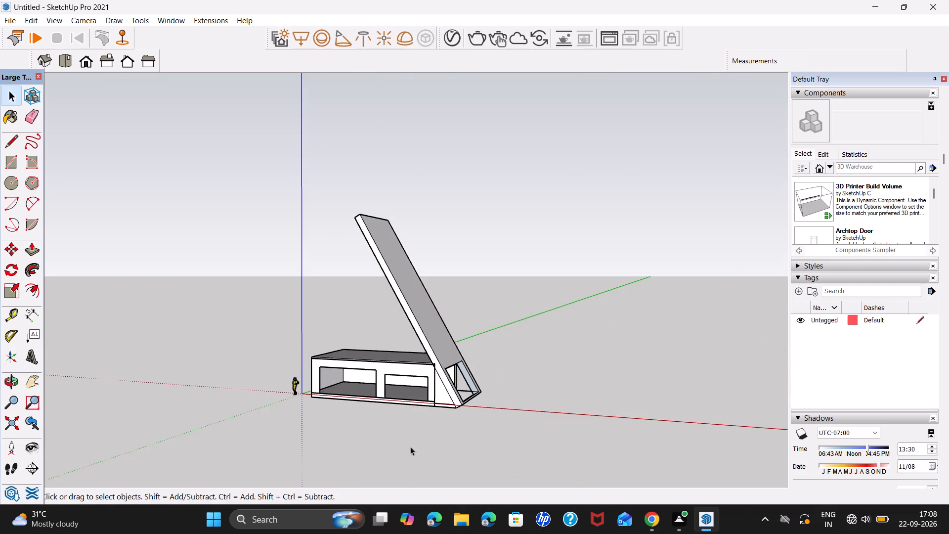
middle_drag(410, 446, 419, 450)
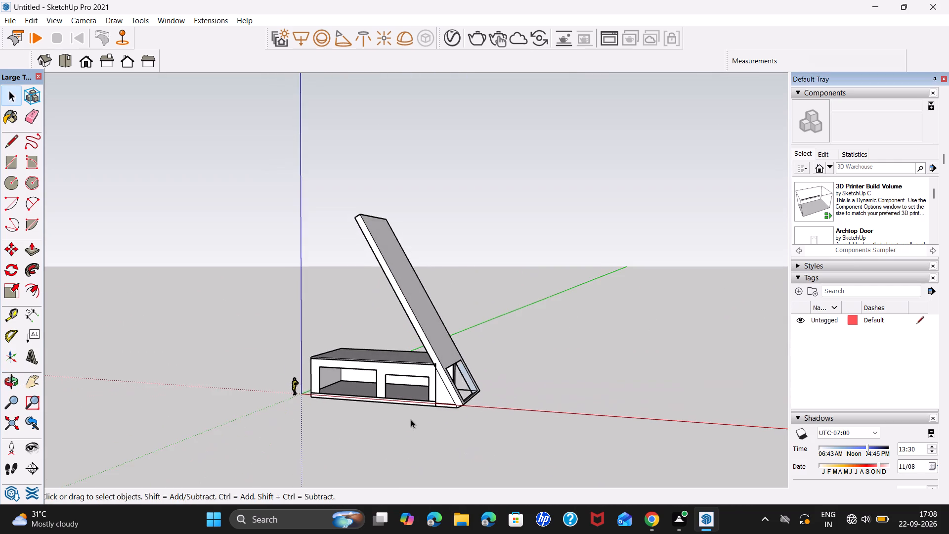
scroll(406, 418, up, 9)
shift+middle_drag(399, 411, 406, 423)
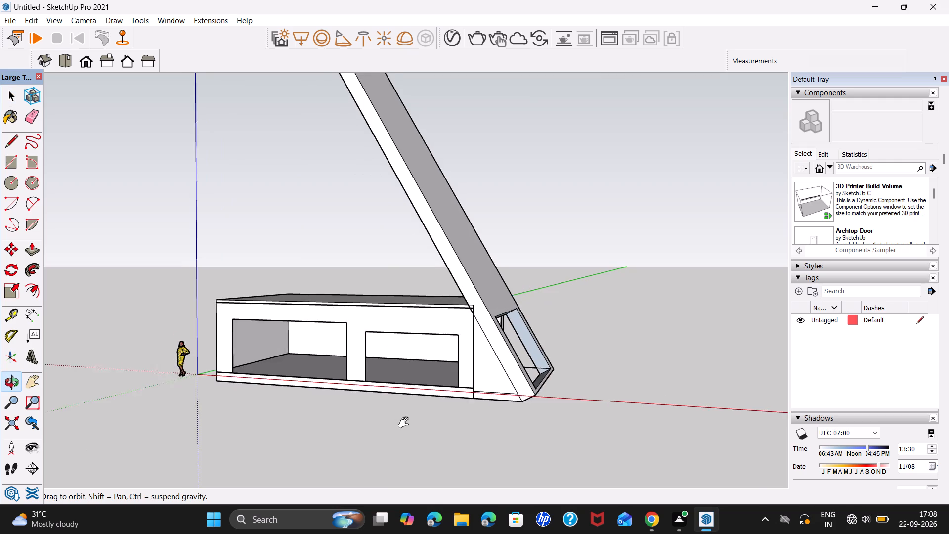
shift+middle_drag(406, 423, 439, 518)
scroll(437, 500, down, 1)
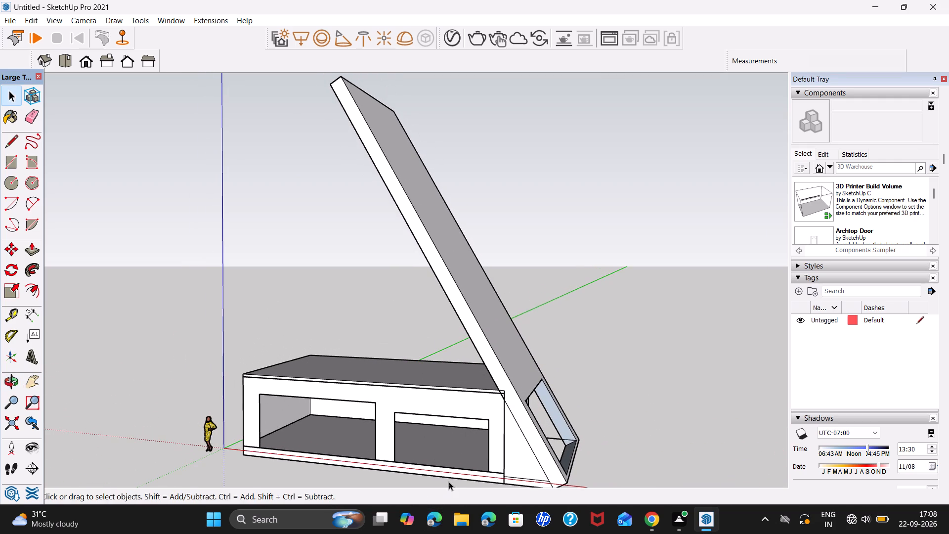
scroll(449, 481, down, 2)
middle_drag(458, 476, 464, 432)
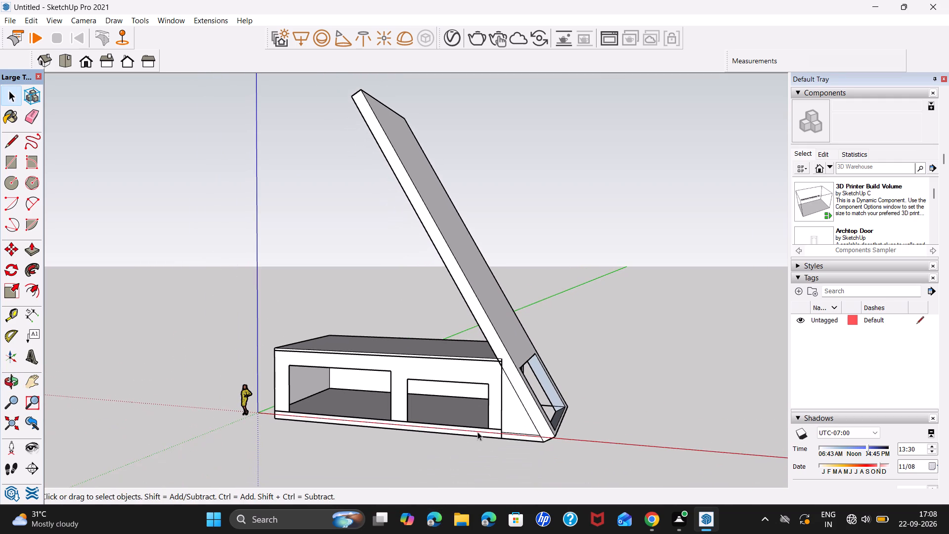
scroll(414, 443, up, 1)
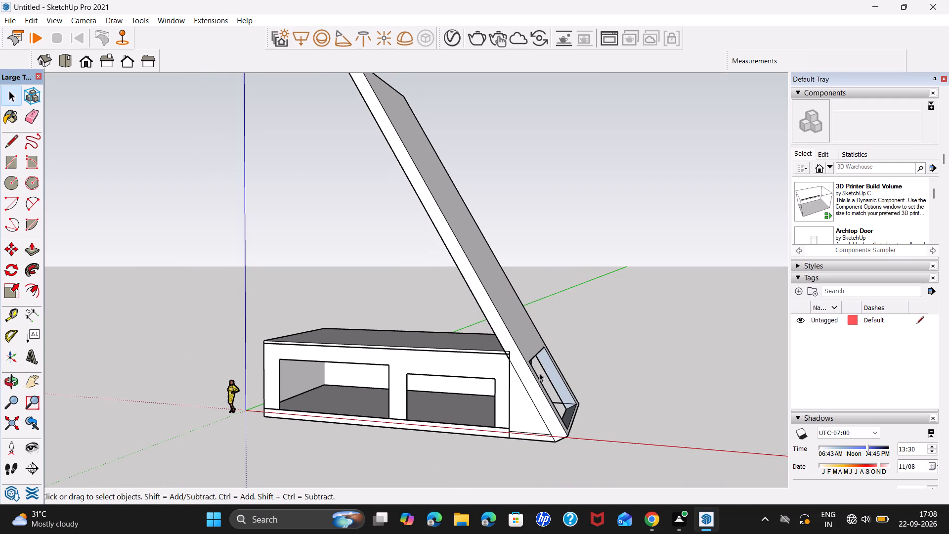
right_click(552, 371)
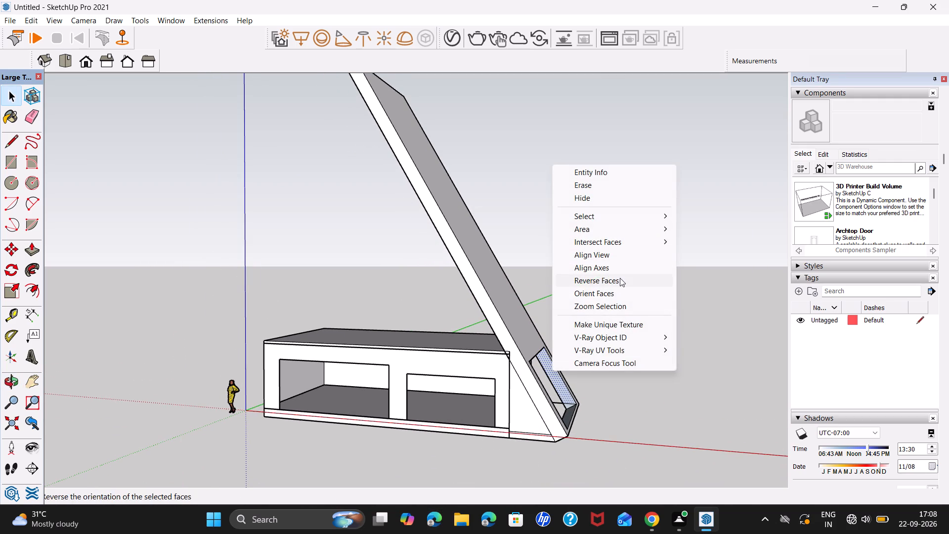
click(620, 278)
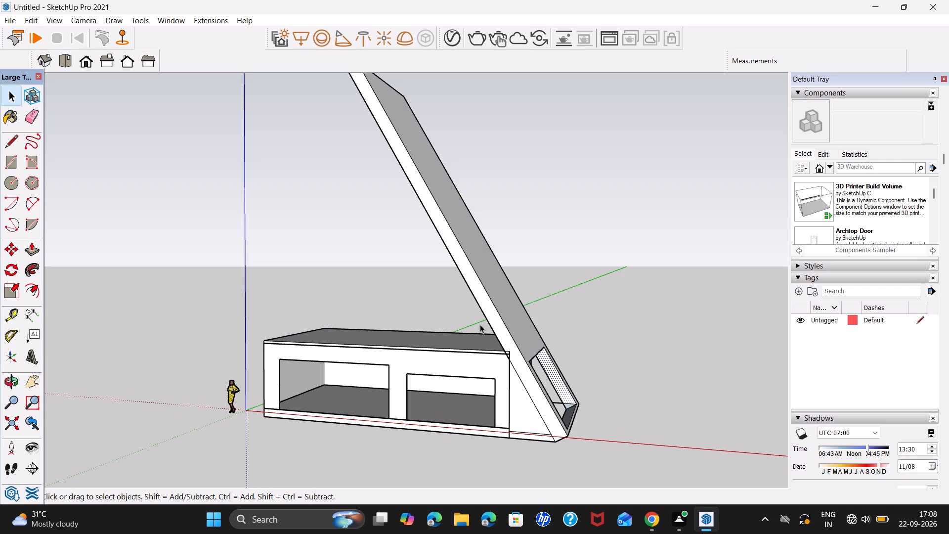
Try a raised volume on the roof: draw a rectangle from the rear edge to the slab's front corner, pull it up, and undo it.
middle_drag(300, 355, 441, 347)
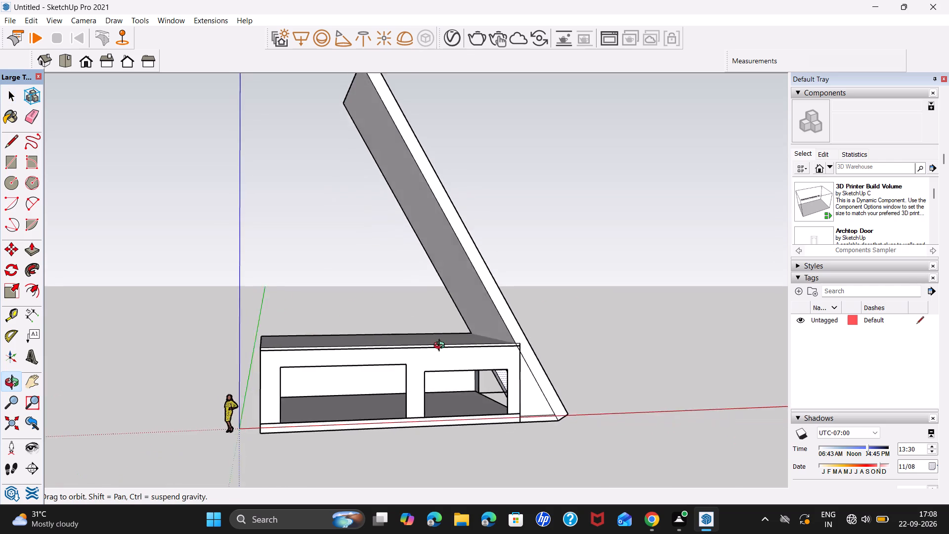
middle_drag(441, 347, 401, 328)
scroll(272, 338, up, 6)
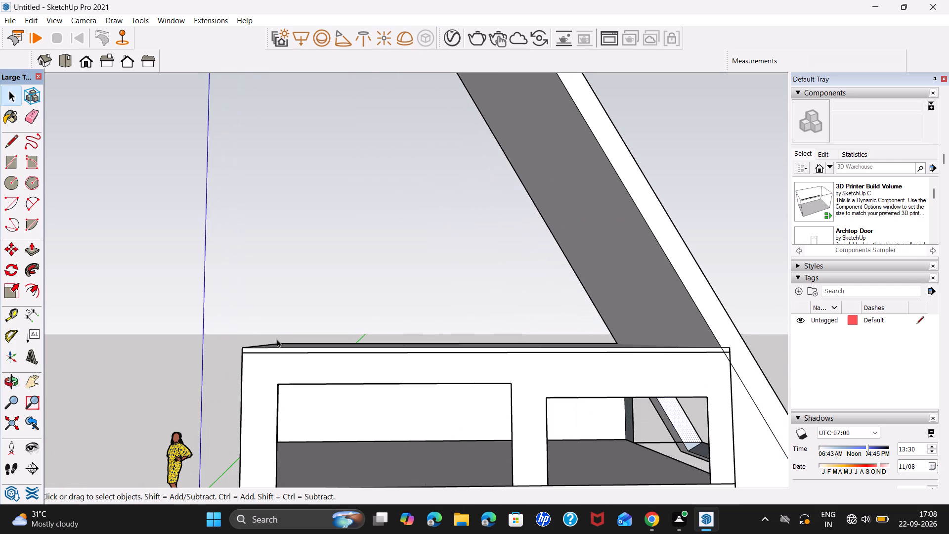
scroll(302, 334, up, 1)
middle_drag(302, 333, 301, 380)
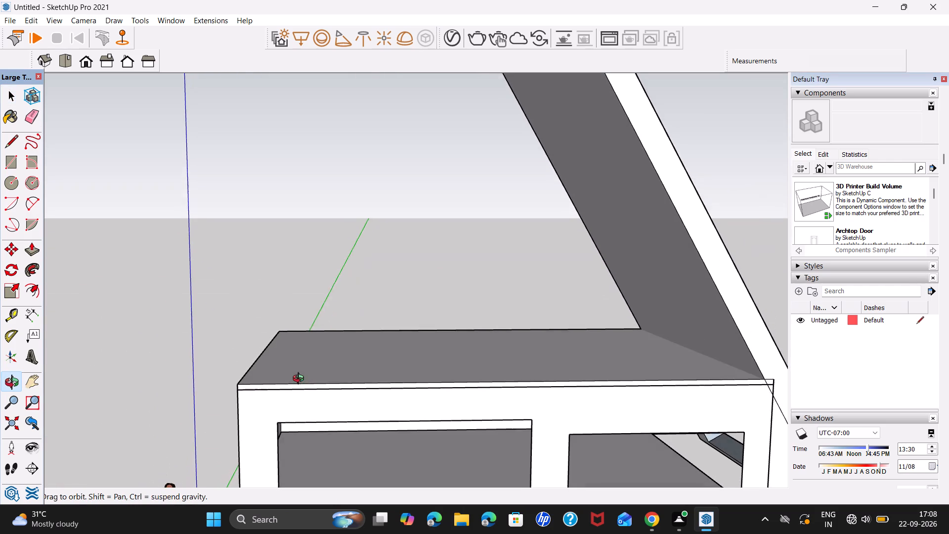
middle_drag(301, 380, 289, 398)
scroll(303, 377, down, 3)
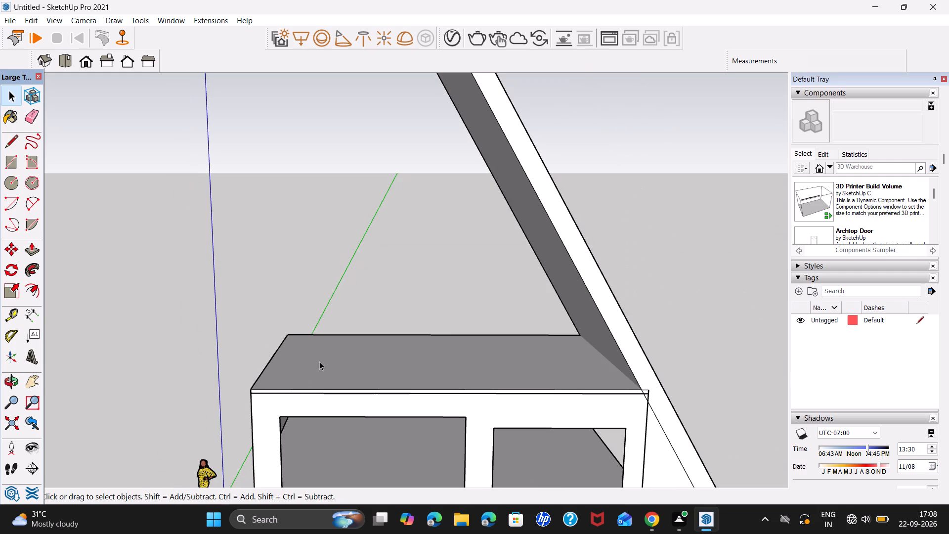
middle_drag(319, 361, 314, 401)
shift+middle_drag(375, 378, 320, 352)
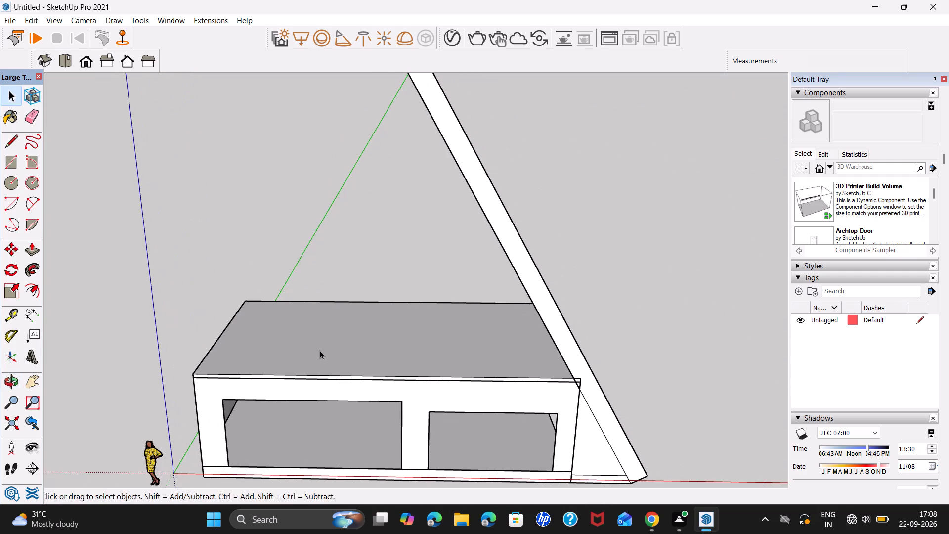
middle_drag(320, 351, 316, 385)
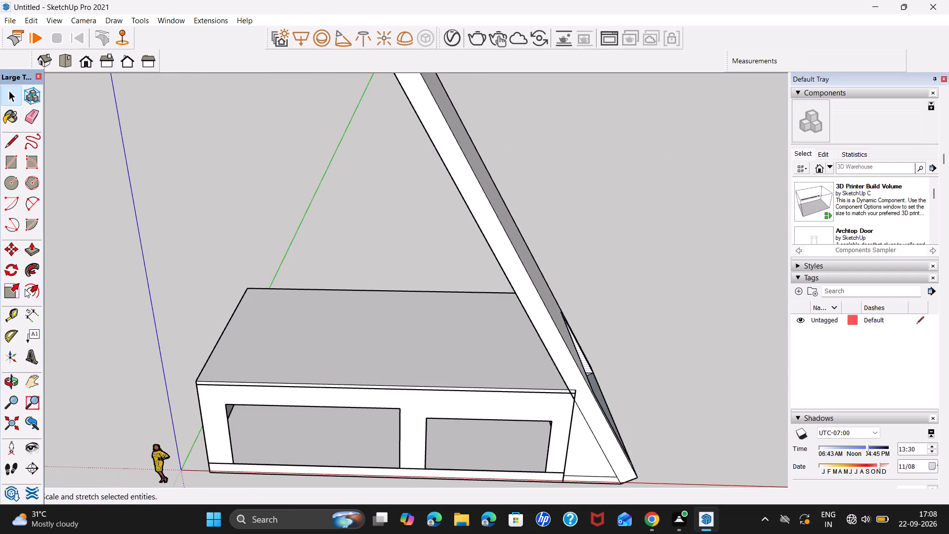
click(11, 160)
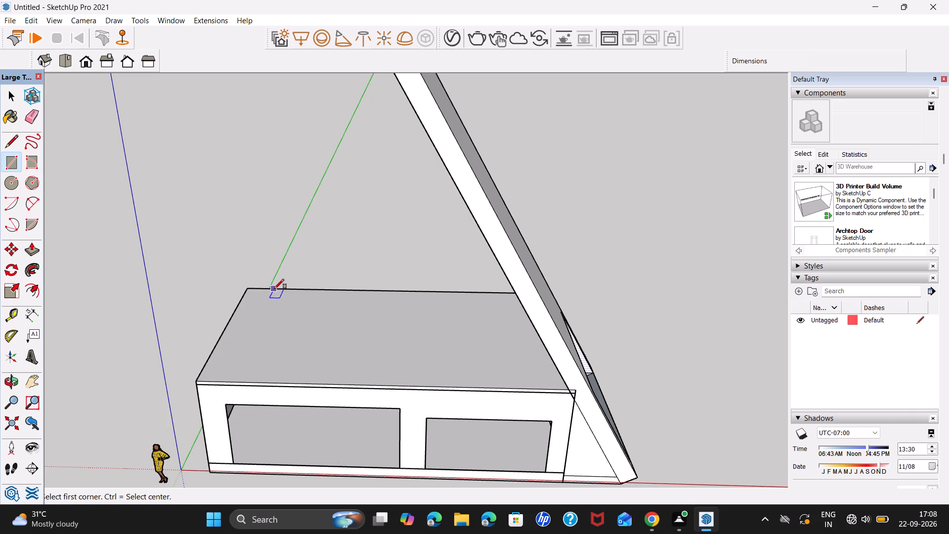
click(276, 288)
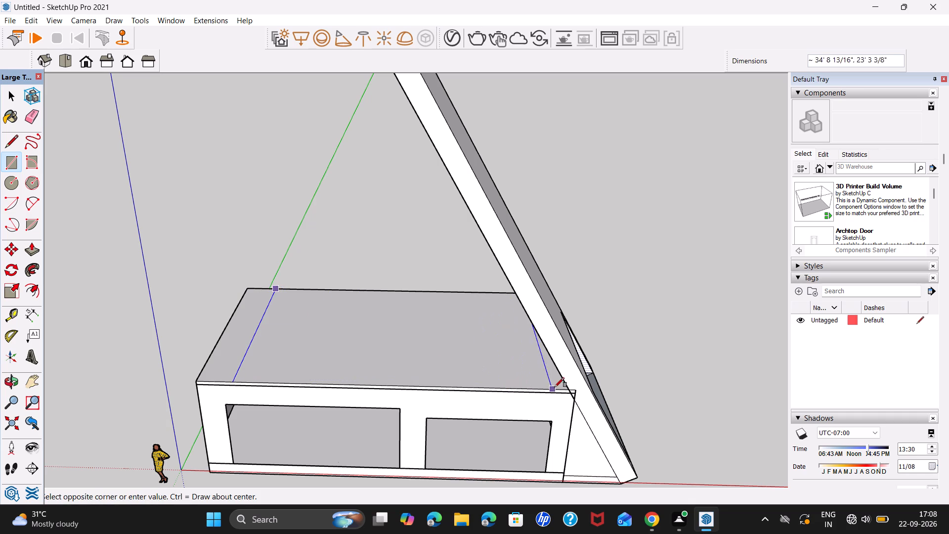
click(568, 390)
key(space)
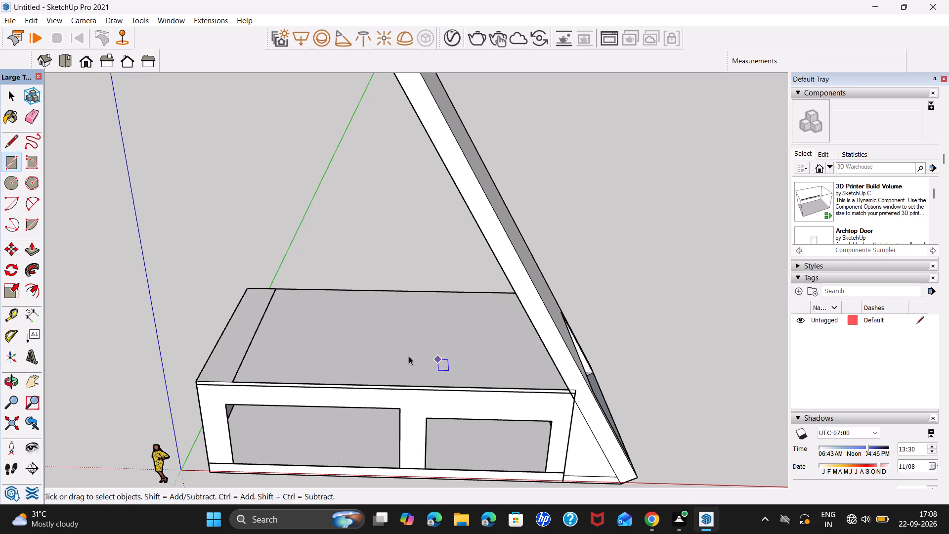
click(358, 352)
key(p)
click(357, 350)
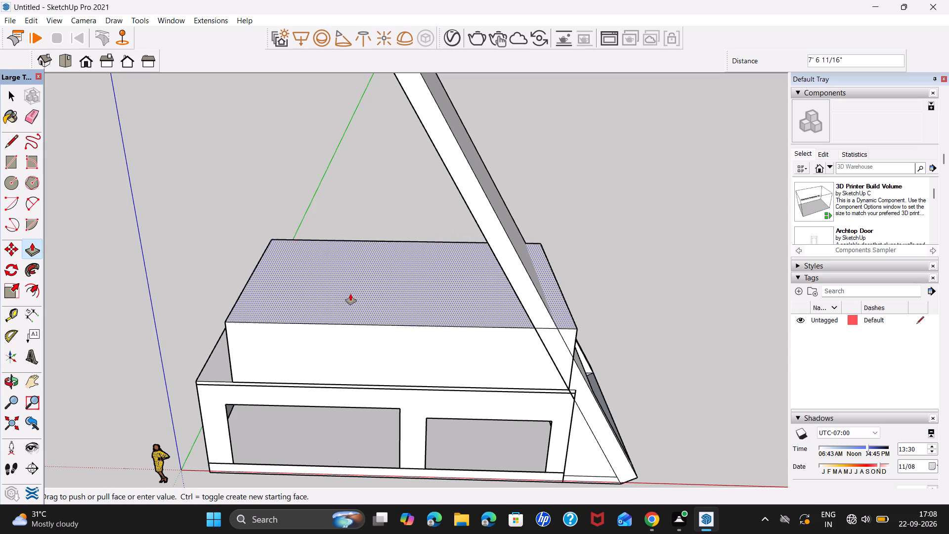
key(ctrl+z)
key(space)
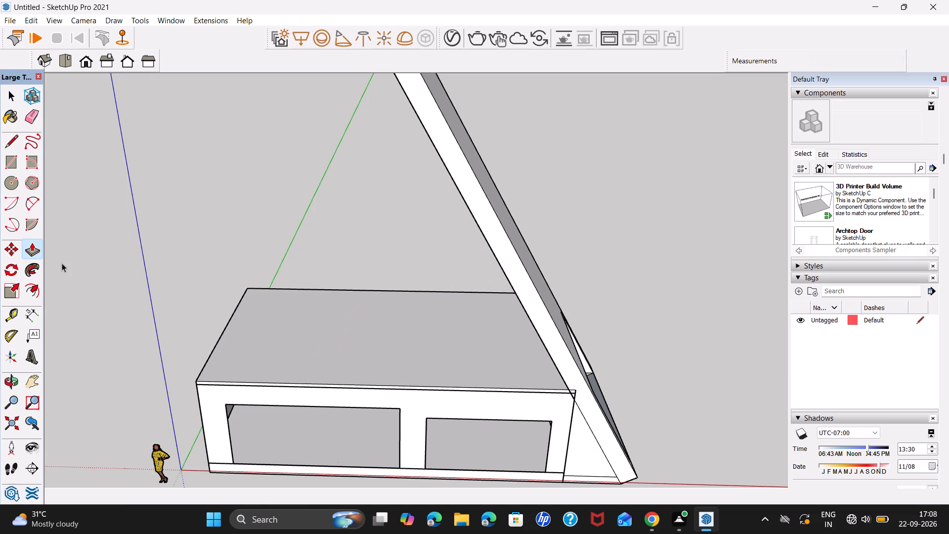
Draw a rectangle about 30' 10" by 23' 3" on the roof between its rear and front edges and pull it up about 11' 3".
key(r)
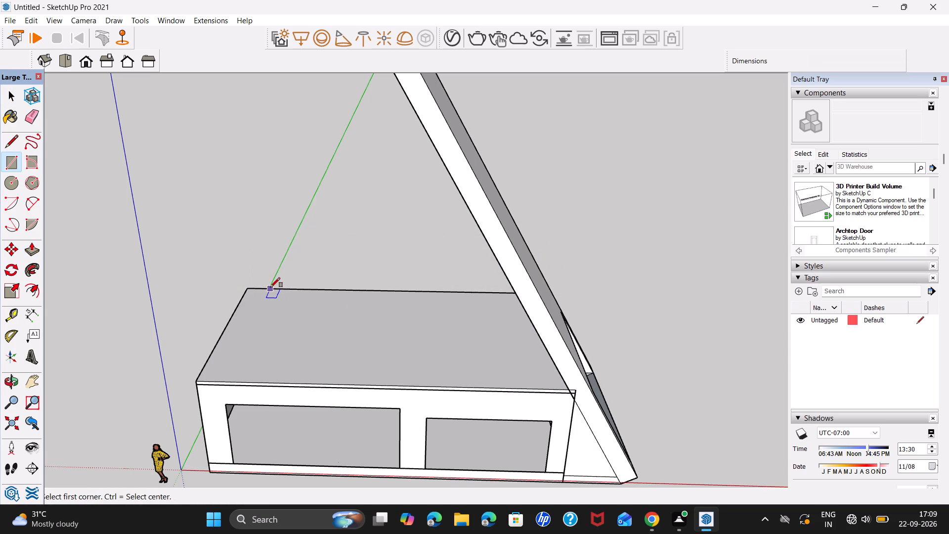
click(270, 289)
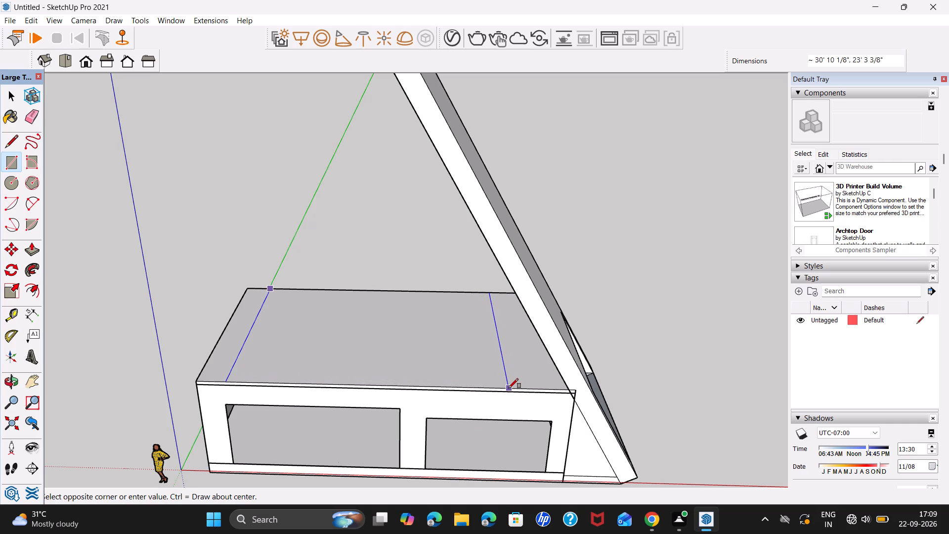
click(509, 388)
key(space)
text(P)
click(357, 348)
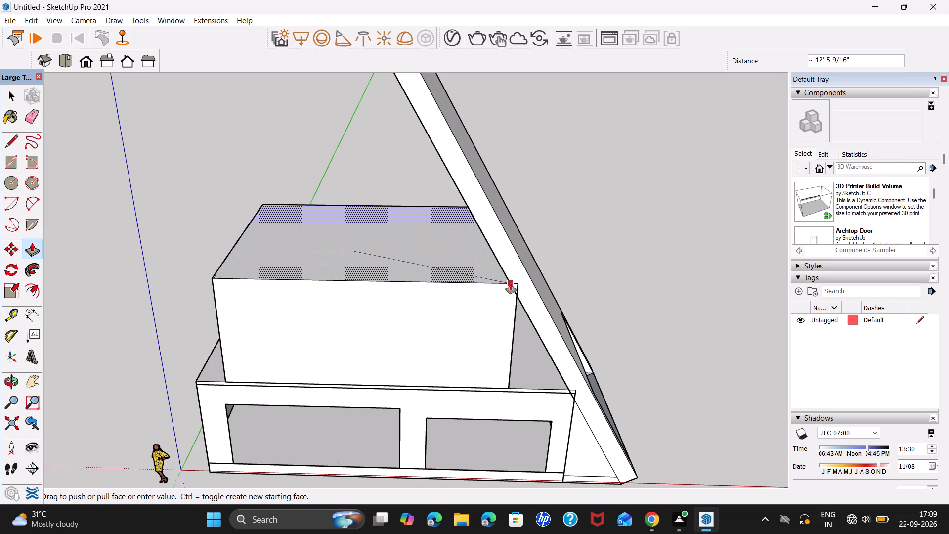
click(518, 295)
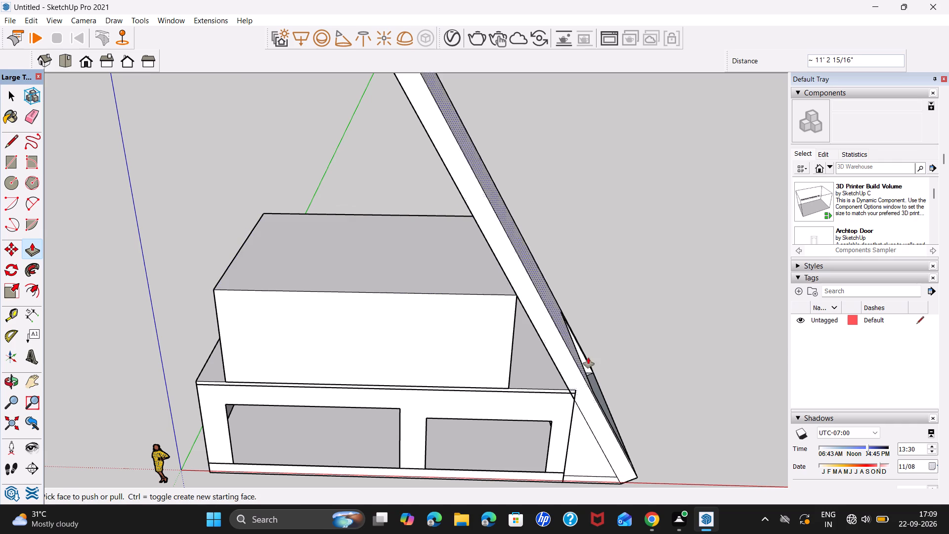
key(space)
Examine how the new upper volume meets the slanted slab, from the outer end around to the front elevation.
scroll(476, 373, down, 4)
middle_drag(497, 380, 371, 354)
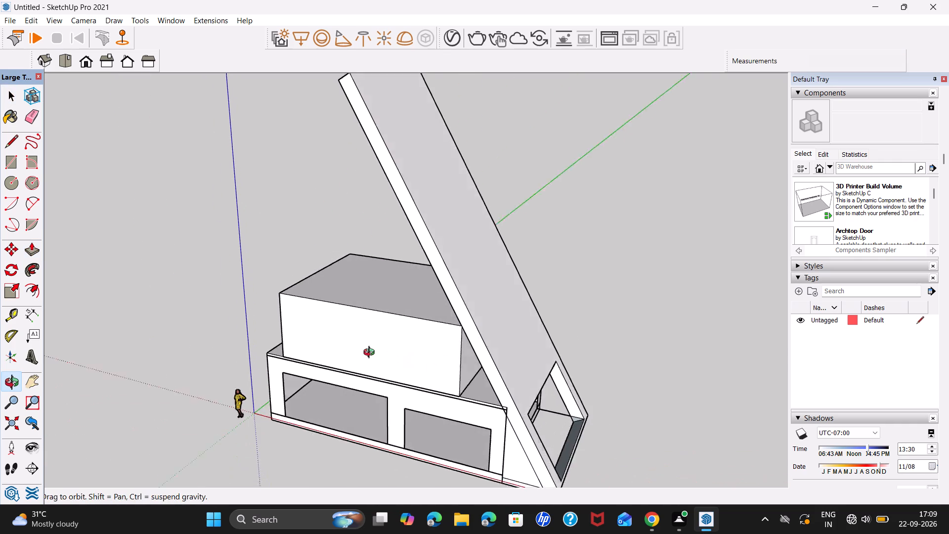
middle_drag(371, 354, 353, 354)
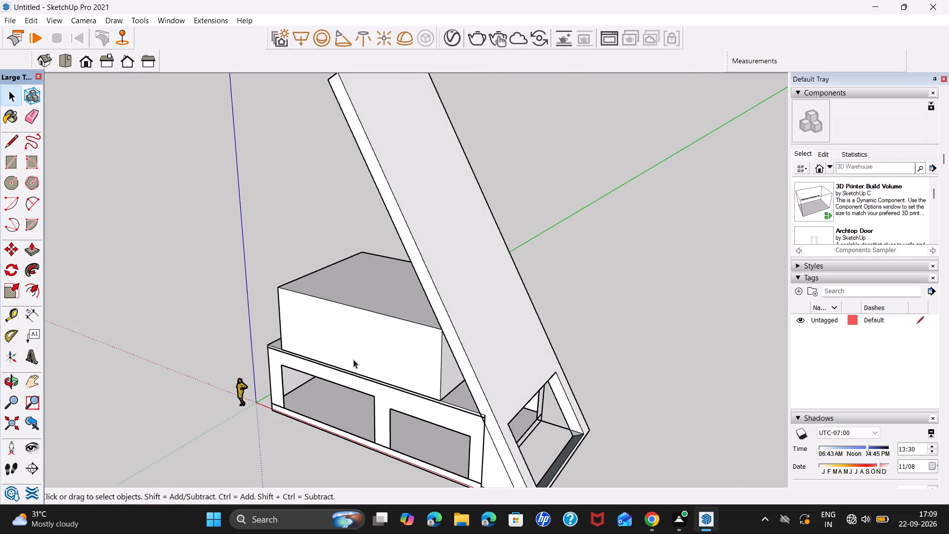
scroll(388, 417, down, 1)
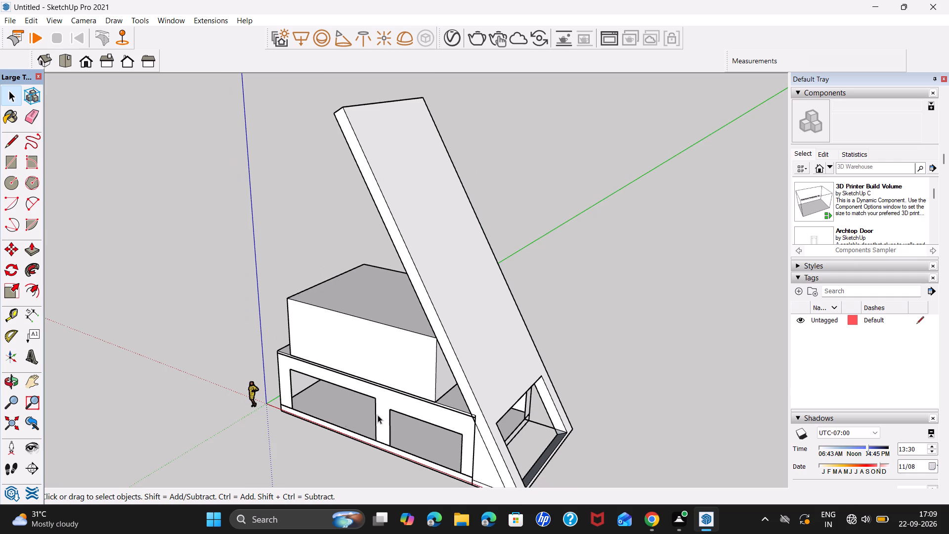
middle_drag(394, 436, 553, 335)
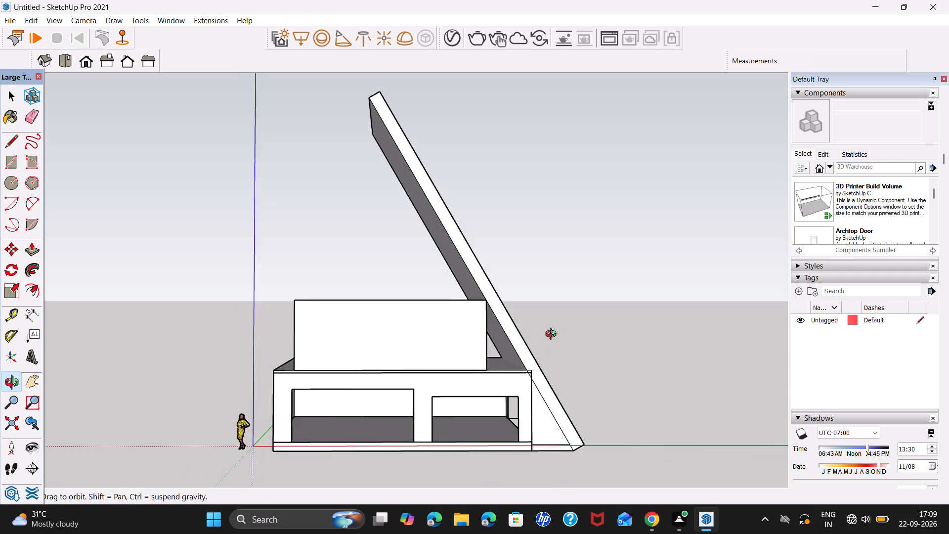
middle_drag(553, 335, 566, 315)
scroll(505, 344, up, 2)
click(508, 346)
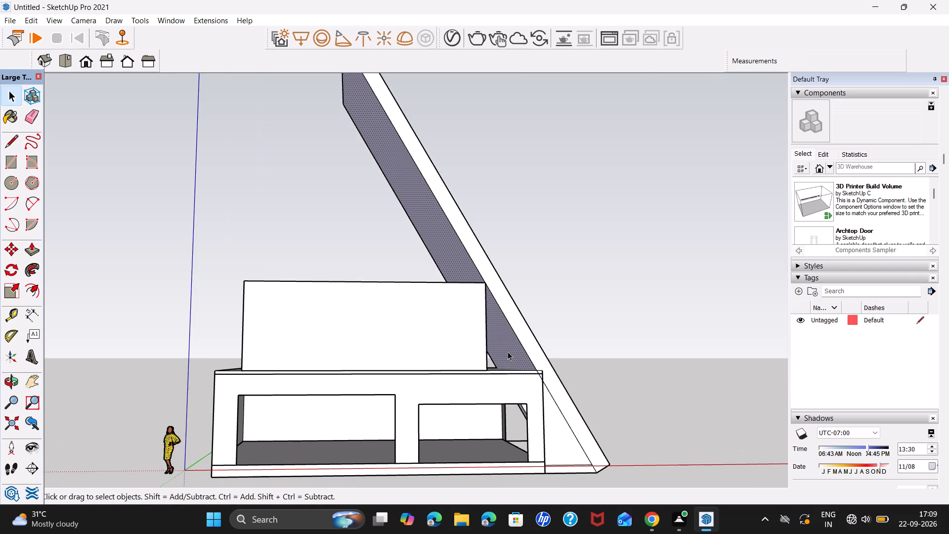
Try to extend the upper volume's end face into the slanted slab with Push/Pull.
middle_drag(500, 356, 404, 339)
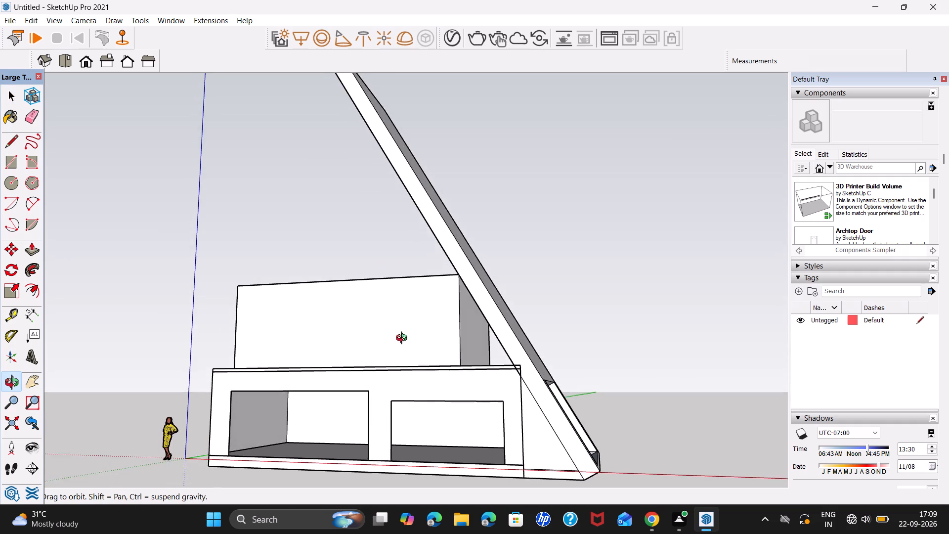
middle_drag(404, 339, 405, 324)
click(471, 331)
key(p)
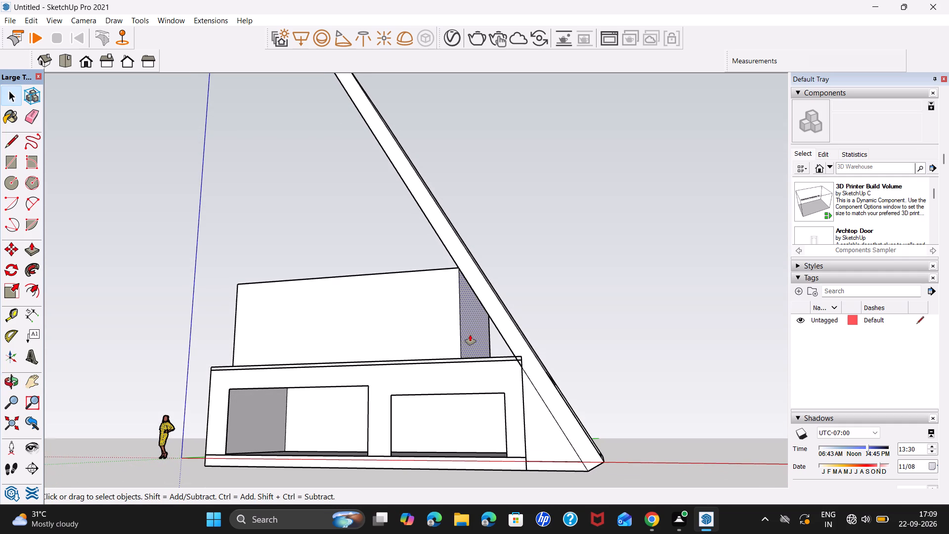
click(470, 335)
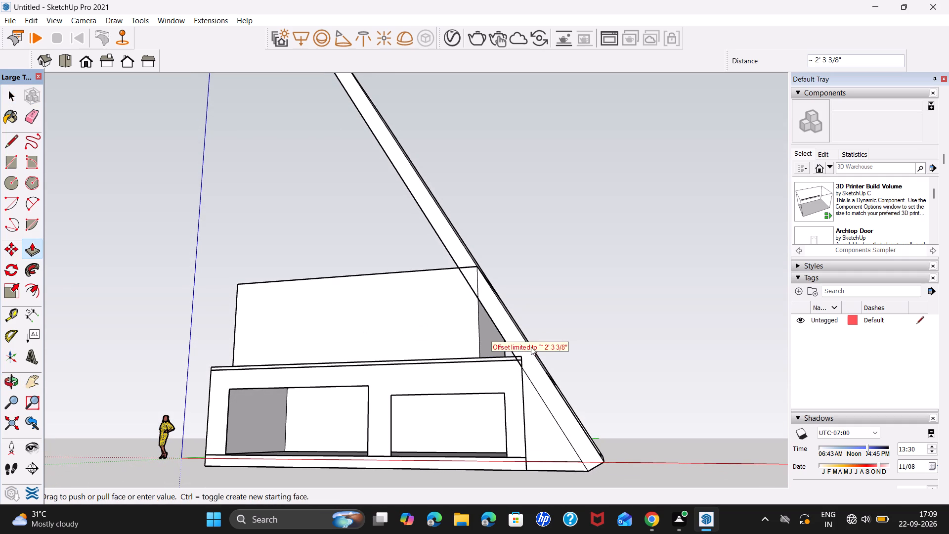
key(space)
Draw lines closing a triangular face between the upper volume's front edge, the roof edge and the slab, with a diagonal about 13' 4" long.
scroll(398, 324, down, 5)
middle_drag(343, 342, 364, 363)
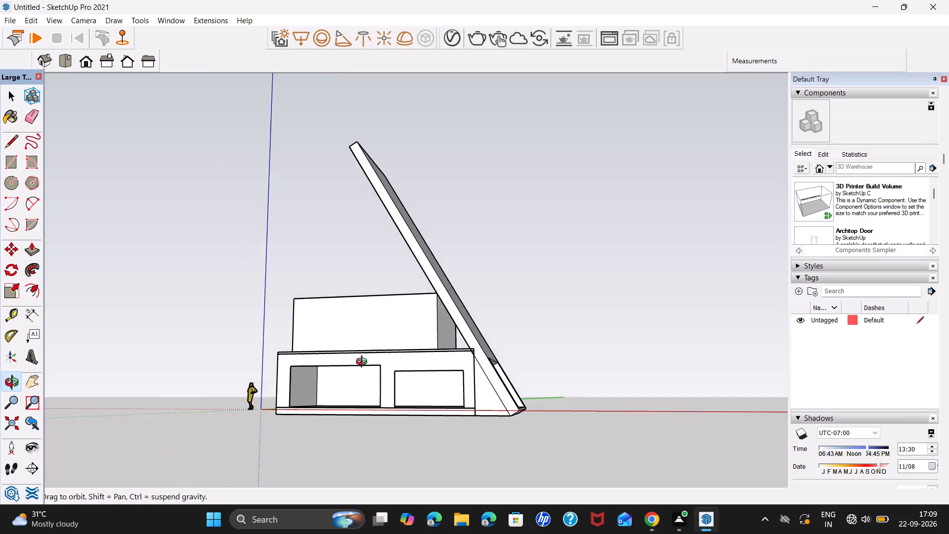
middle_drag(364, 363, 500, 437)
middle_drag(436, 325, 354, 337)
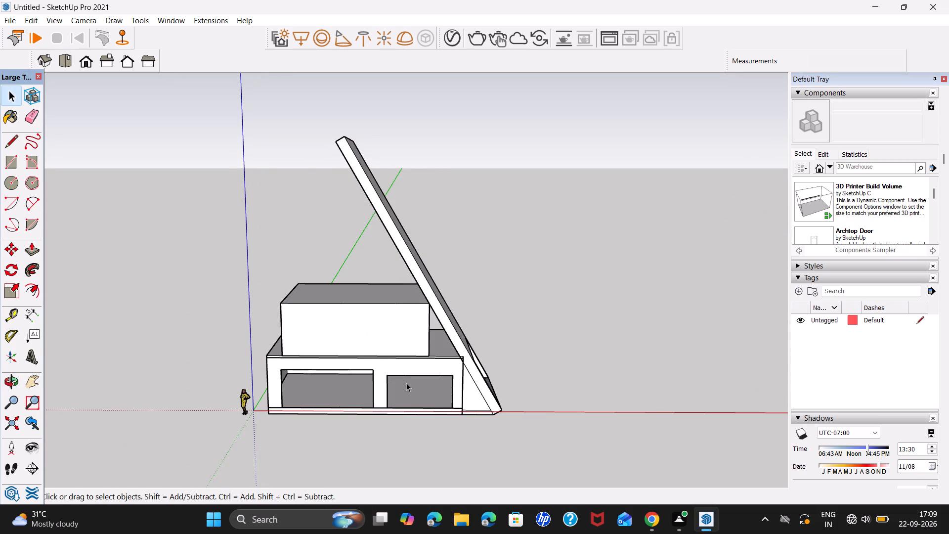
scroll(379, 243, up, 3)
middle_drag(407, 330, 408, 330)
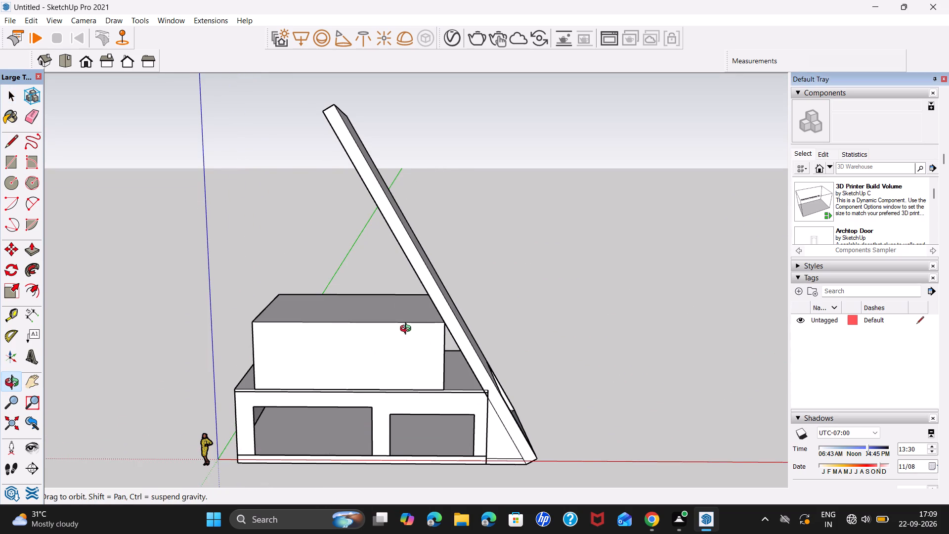
middle_drag(408, 330, 407, 277)
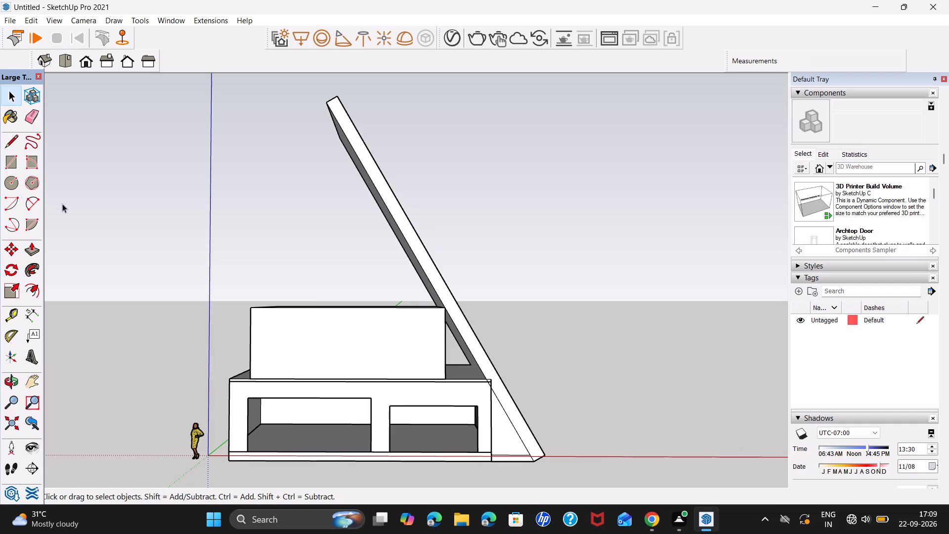
key(l)
click(447, 308)
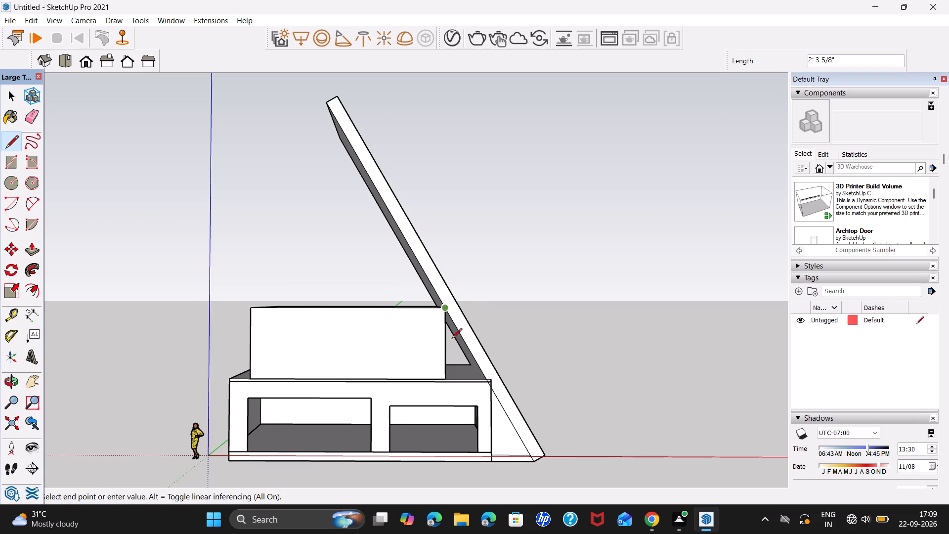
click(446, 377)
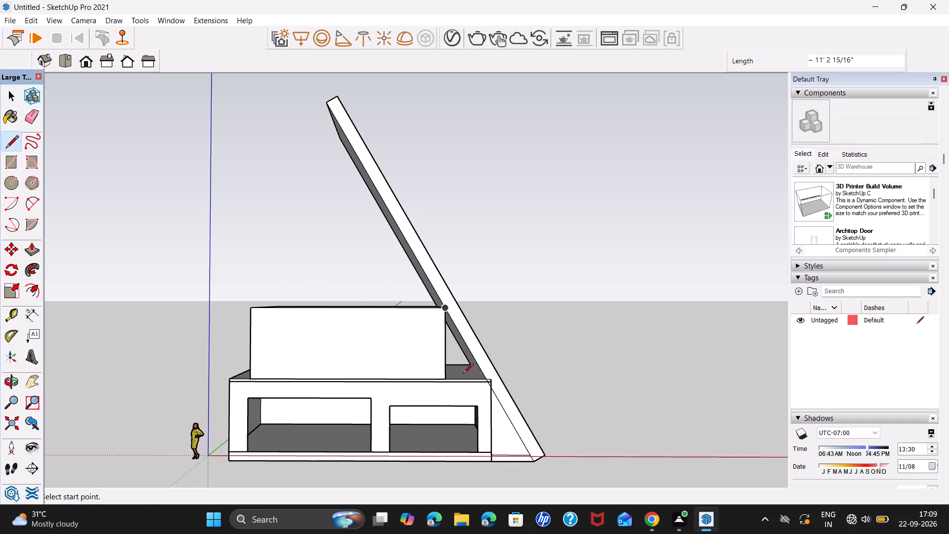
click(491, 378)
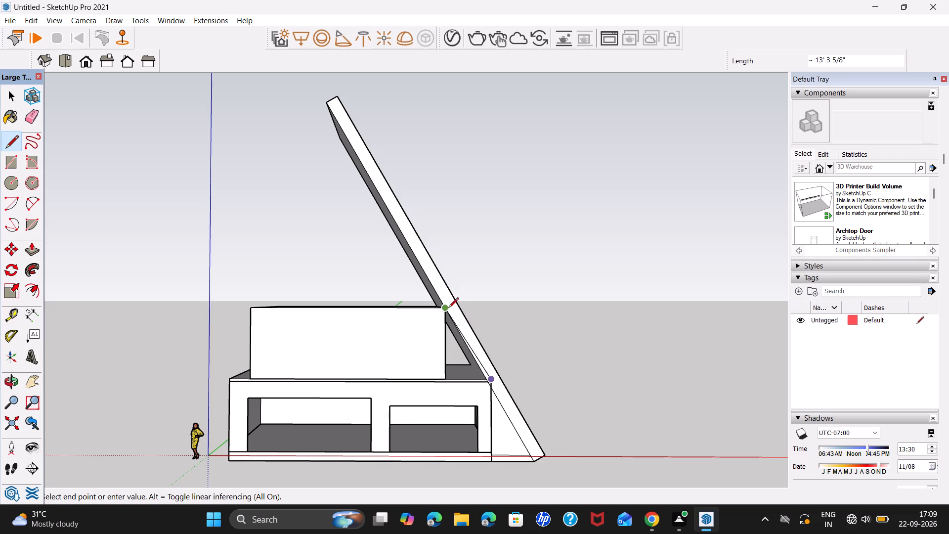
click(448, 308)
click(446, 379)
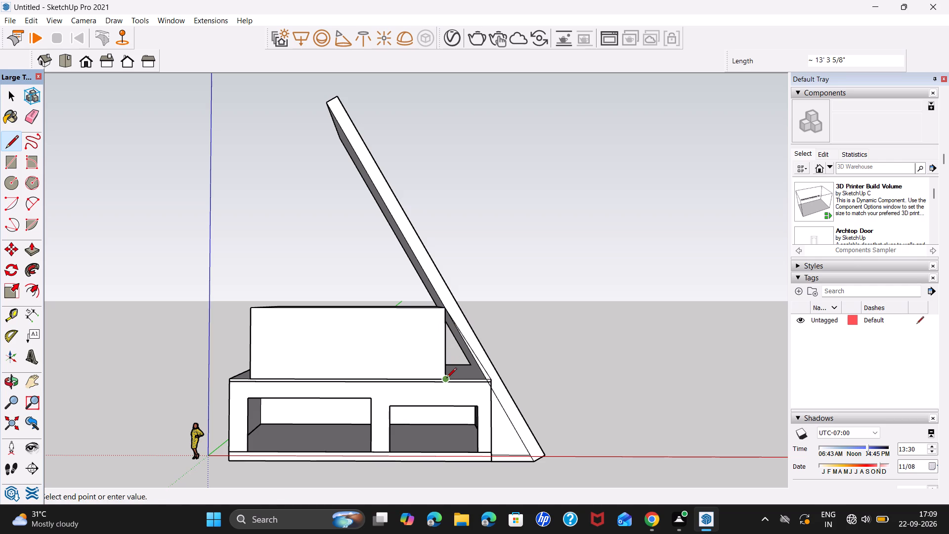
click(491, 376)
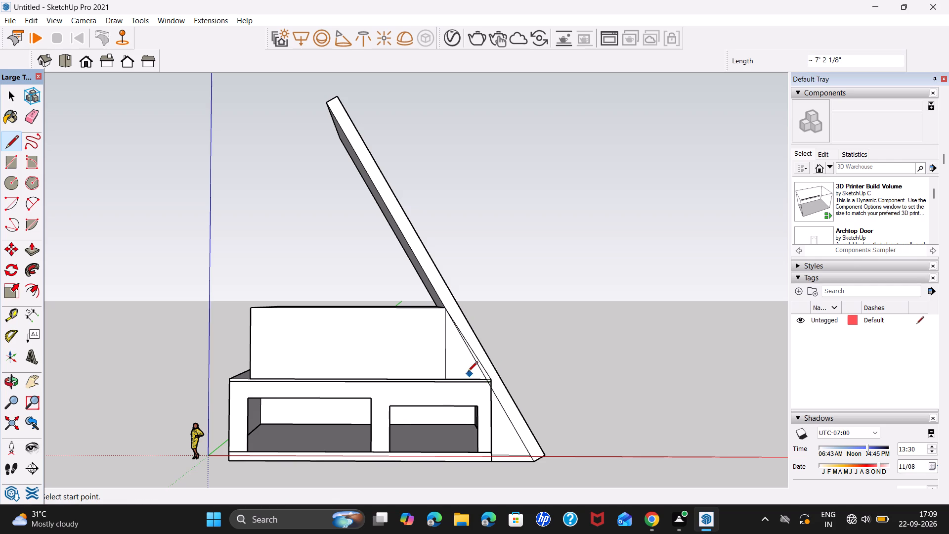
Delete the extra diagonal line beside the slab's sloping edge on the triangular infill face.
key(space)
scroll(481, 349, up, 7)
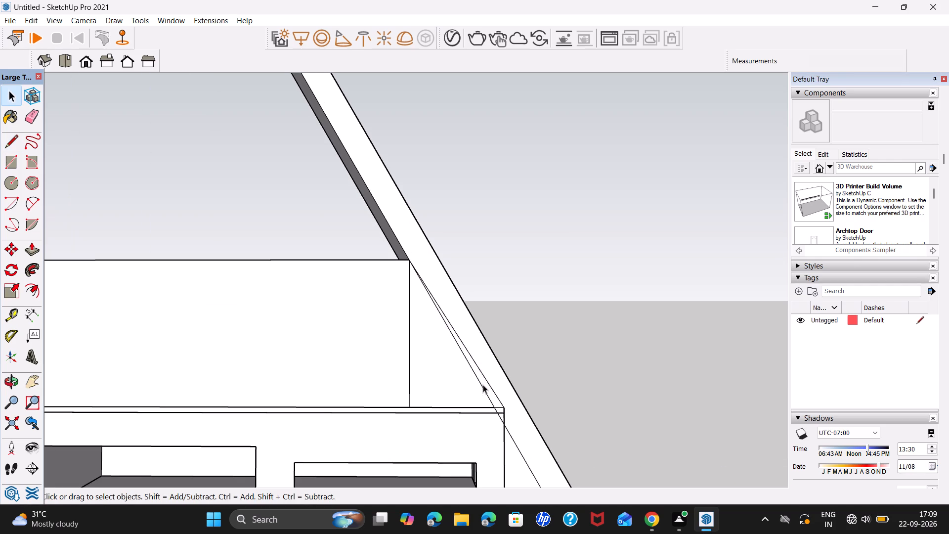
click(482, 387)
key(Delete)
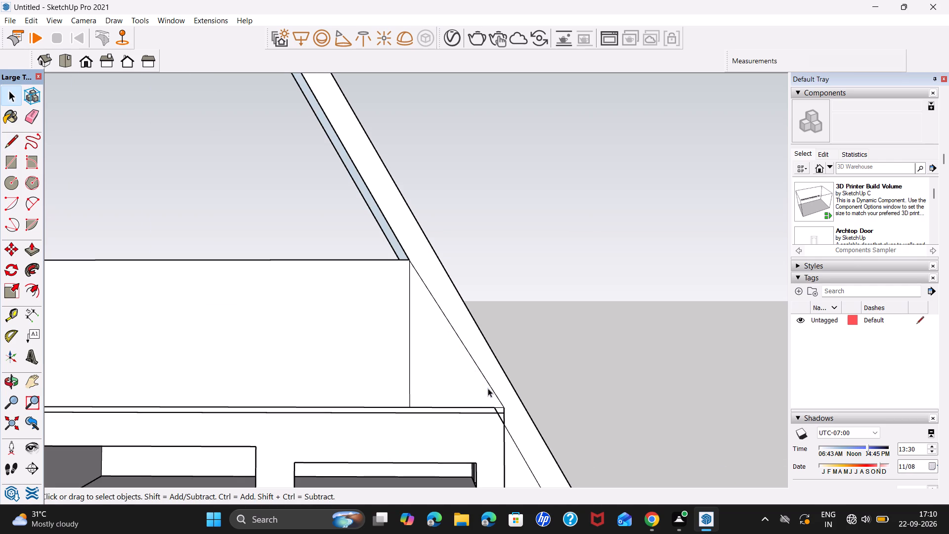
key(ctrl+z)
click(491, 390)
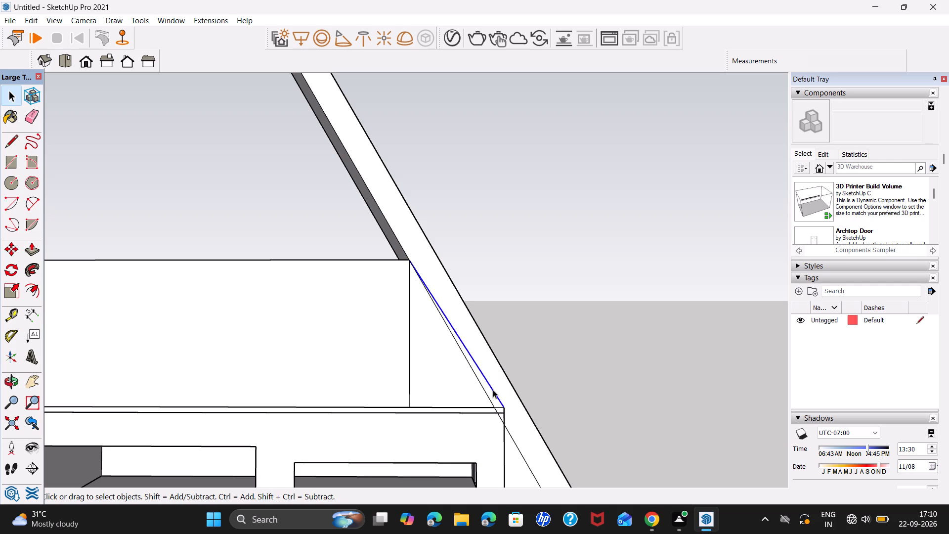
key(Delete)
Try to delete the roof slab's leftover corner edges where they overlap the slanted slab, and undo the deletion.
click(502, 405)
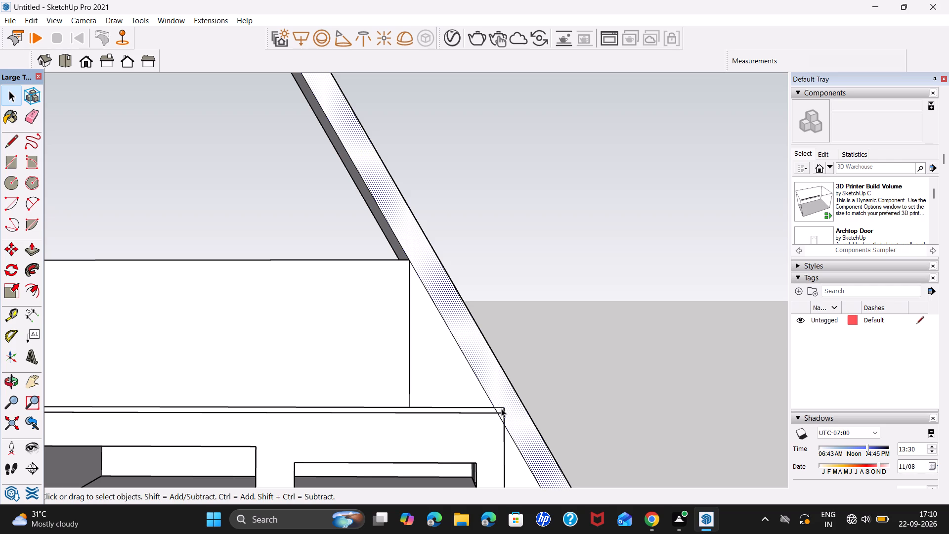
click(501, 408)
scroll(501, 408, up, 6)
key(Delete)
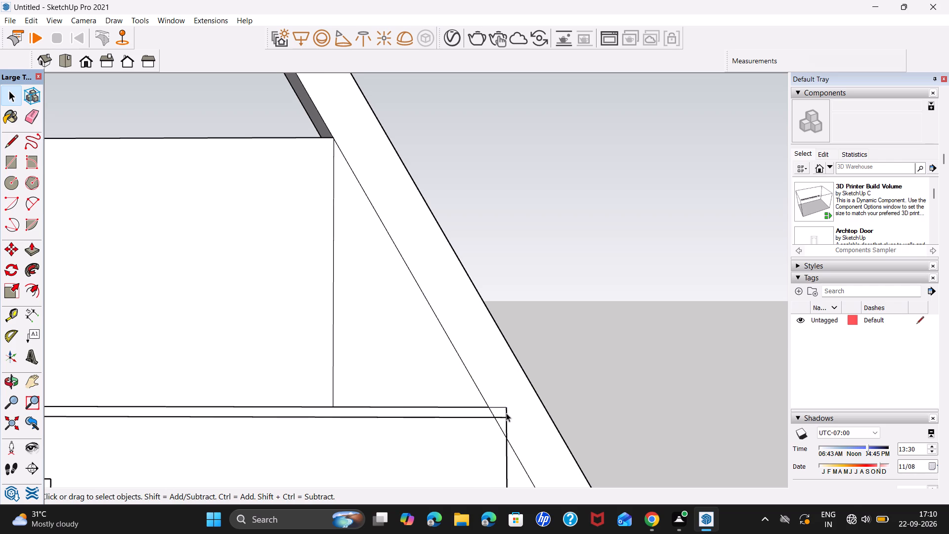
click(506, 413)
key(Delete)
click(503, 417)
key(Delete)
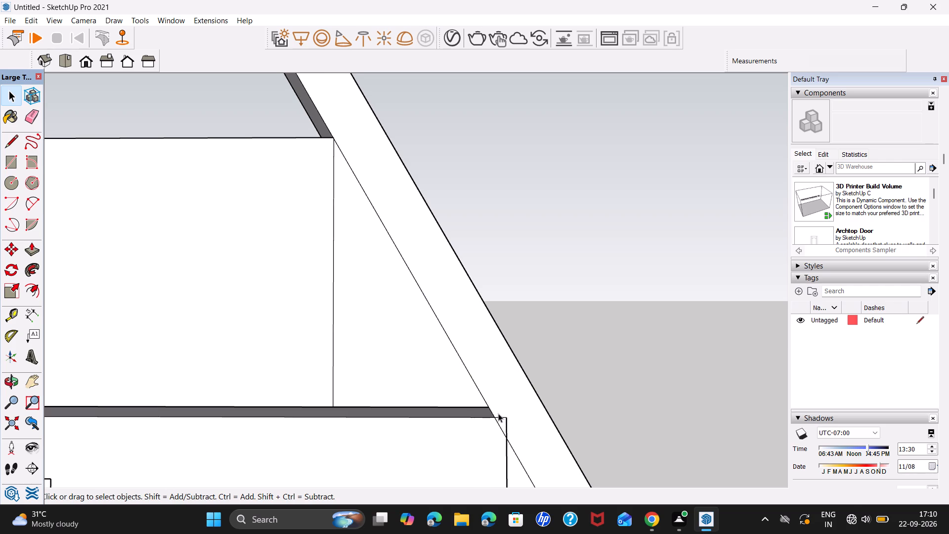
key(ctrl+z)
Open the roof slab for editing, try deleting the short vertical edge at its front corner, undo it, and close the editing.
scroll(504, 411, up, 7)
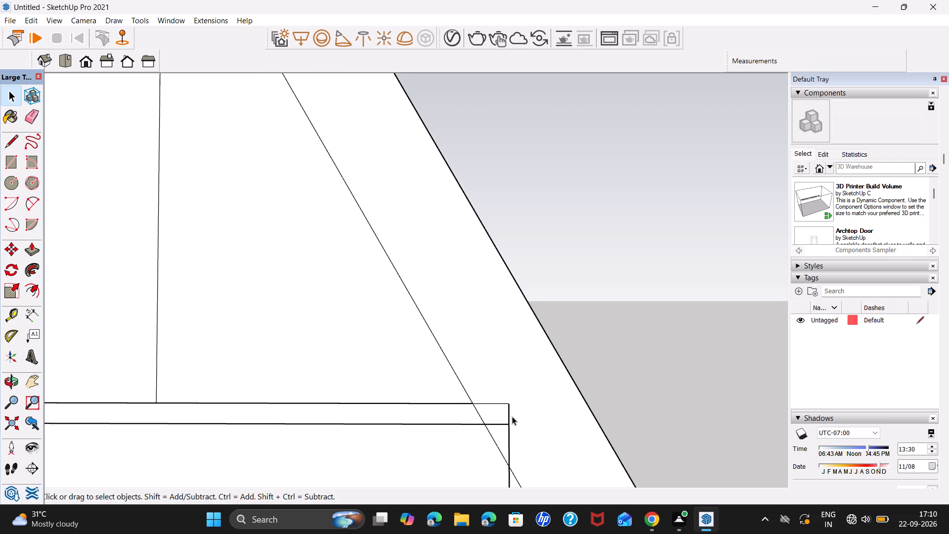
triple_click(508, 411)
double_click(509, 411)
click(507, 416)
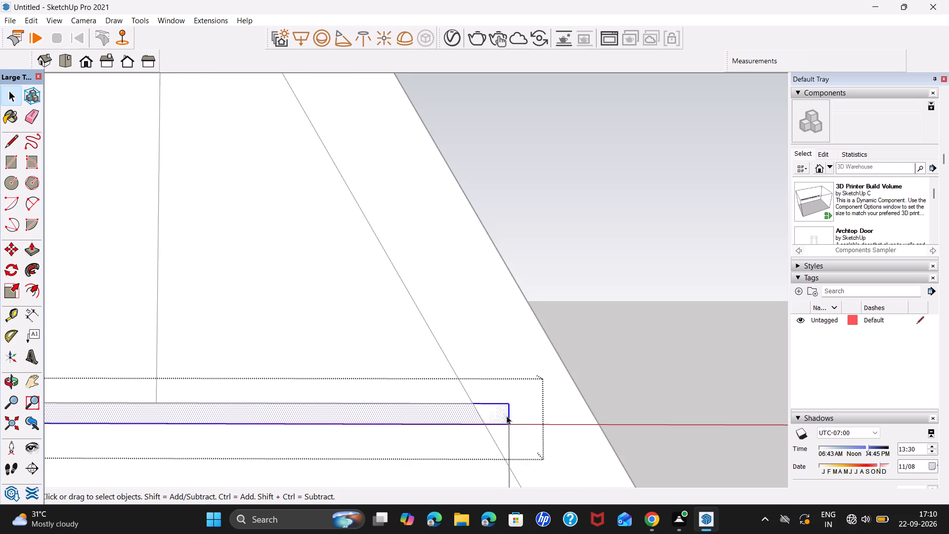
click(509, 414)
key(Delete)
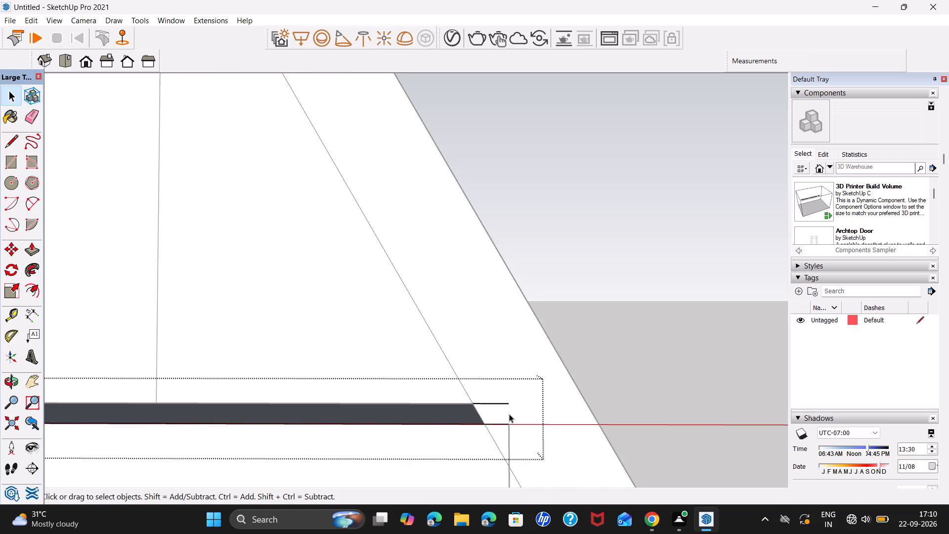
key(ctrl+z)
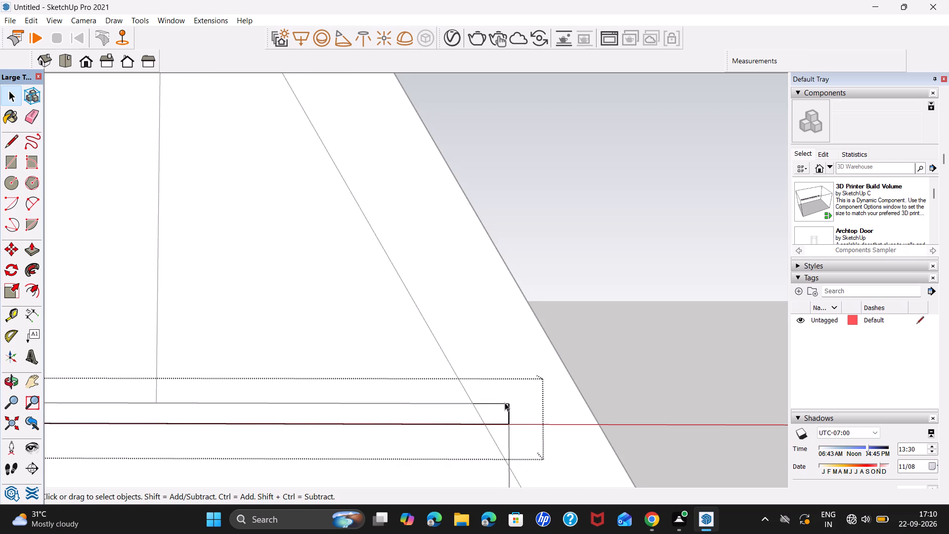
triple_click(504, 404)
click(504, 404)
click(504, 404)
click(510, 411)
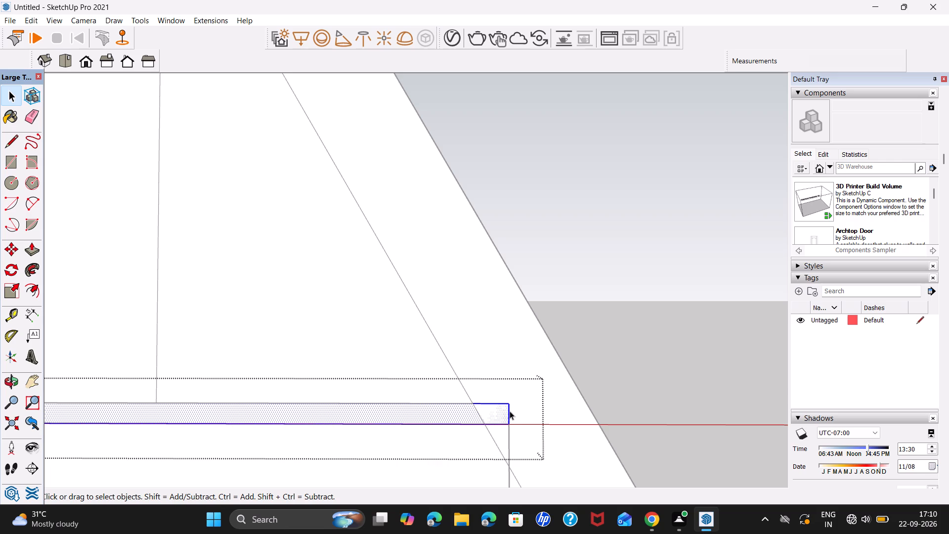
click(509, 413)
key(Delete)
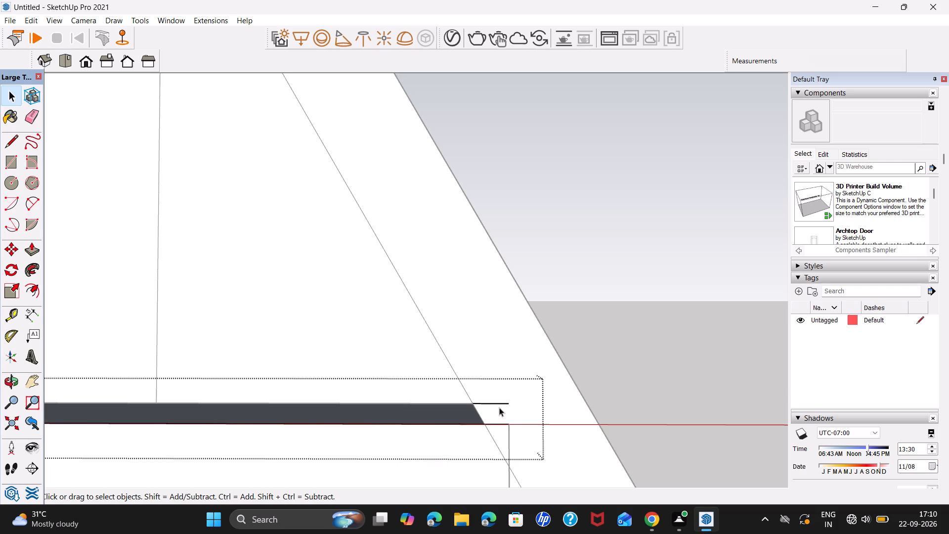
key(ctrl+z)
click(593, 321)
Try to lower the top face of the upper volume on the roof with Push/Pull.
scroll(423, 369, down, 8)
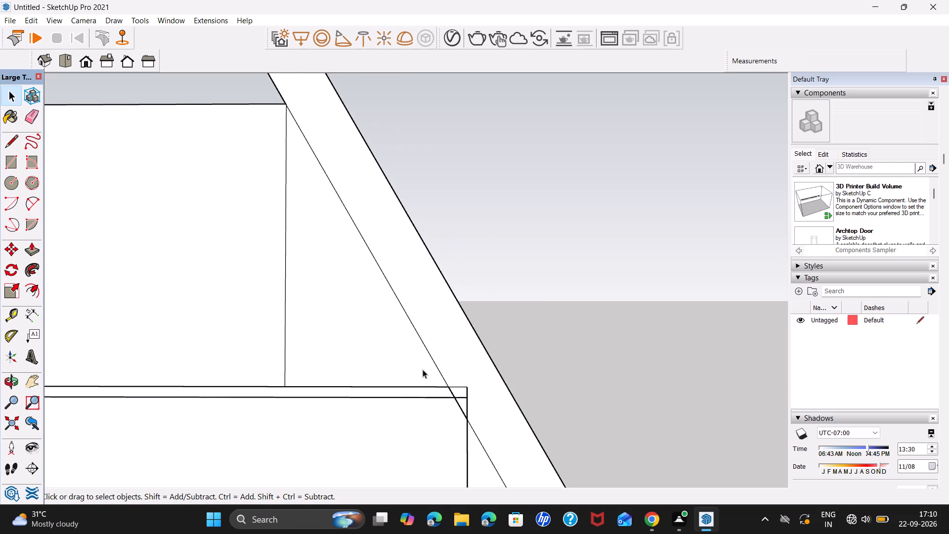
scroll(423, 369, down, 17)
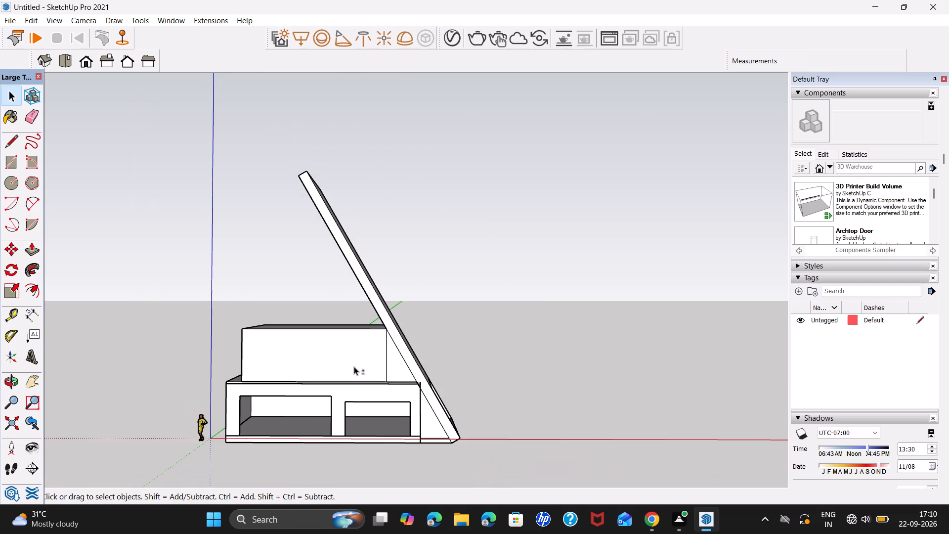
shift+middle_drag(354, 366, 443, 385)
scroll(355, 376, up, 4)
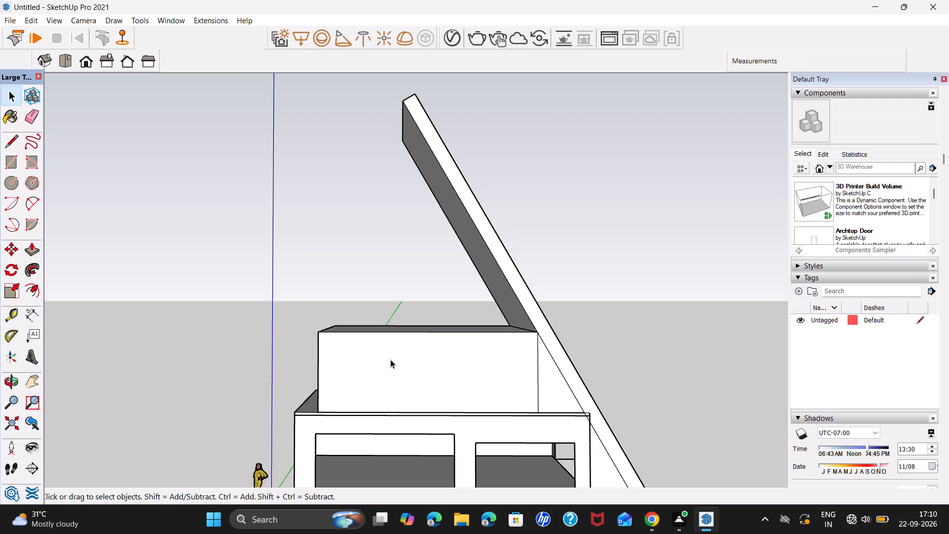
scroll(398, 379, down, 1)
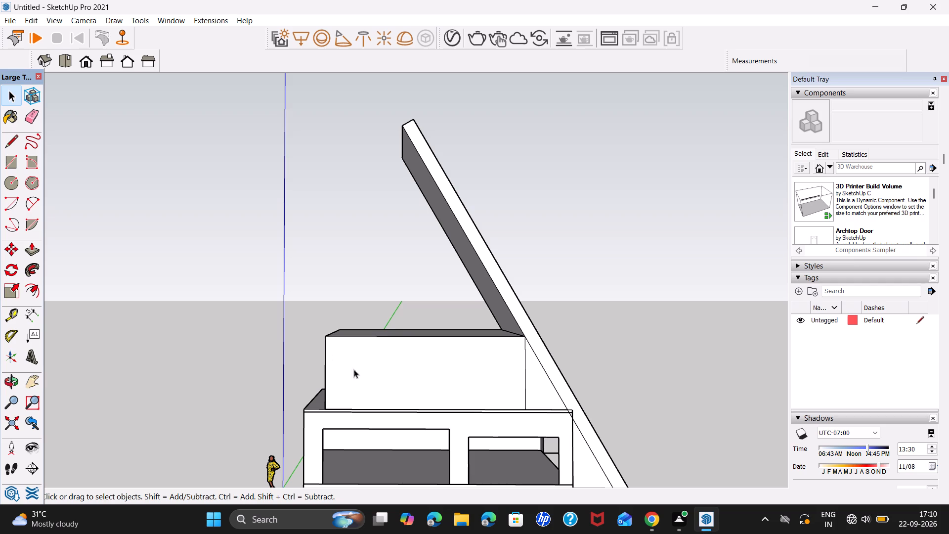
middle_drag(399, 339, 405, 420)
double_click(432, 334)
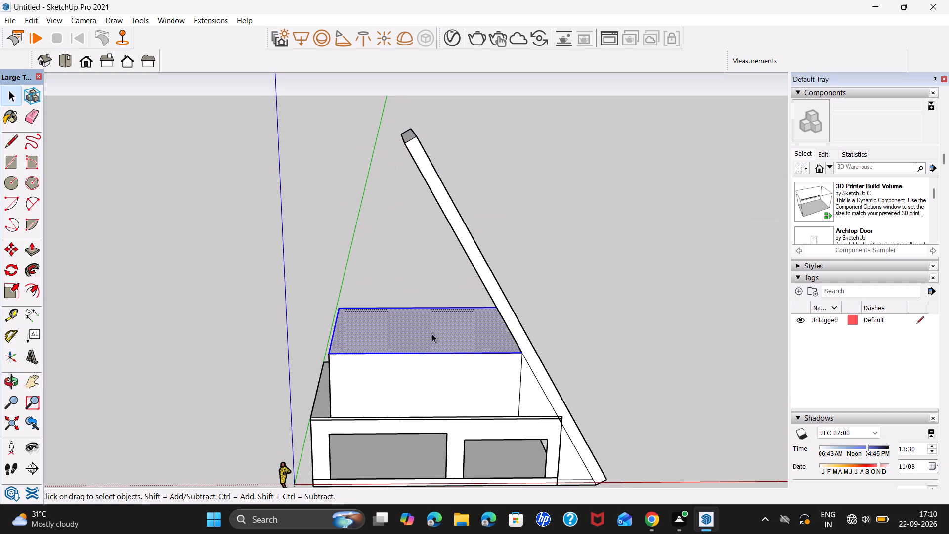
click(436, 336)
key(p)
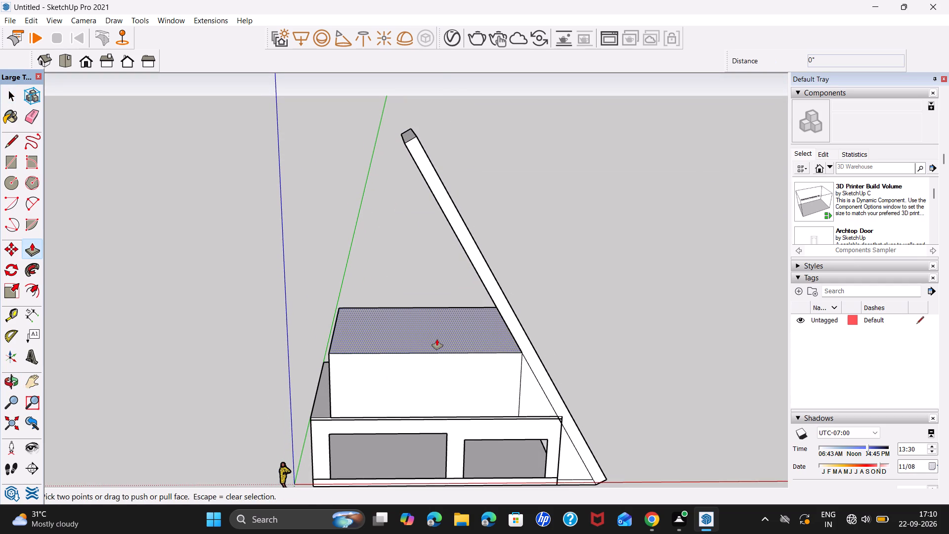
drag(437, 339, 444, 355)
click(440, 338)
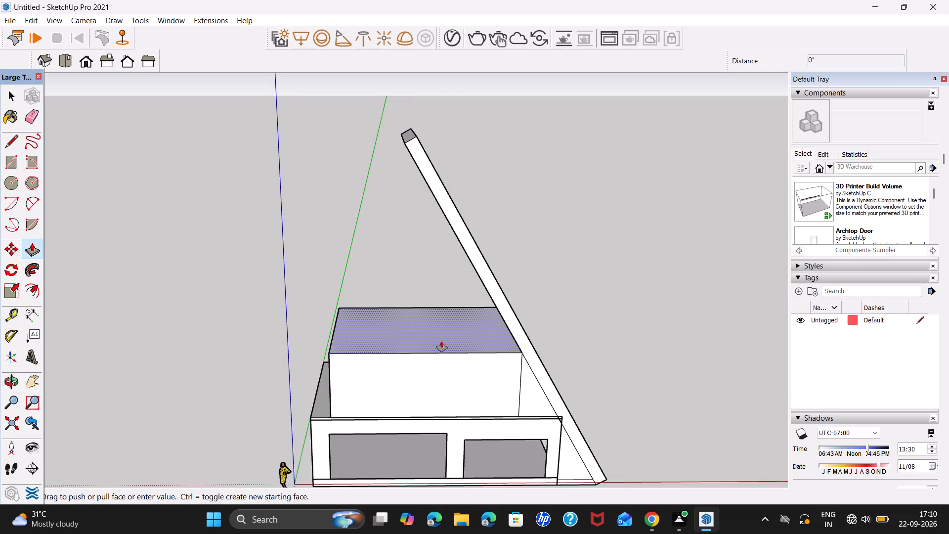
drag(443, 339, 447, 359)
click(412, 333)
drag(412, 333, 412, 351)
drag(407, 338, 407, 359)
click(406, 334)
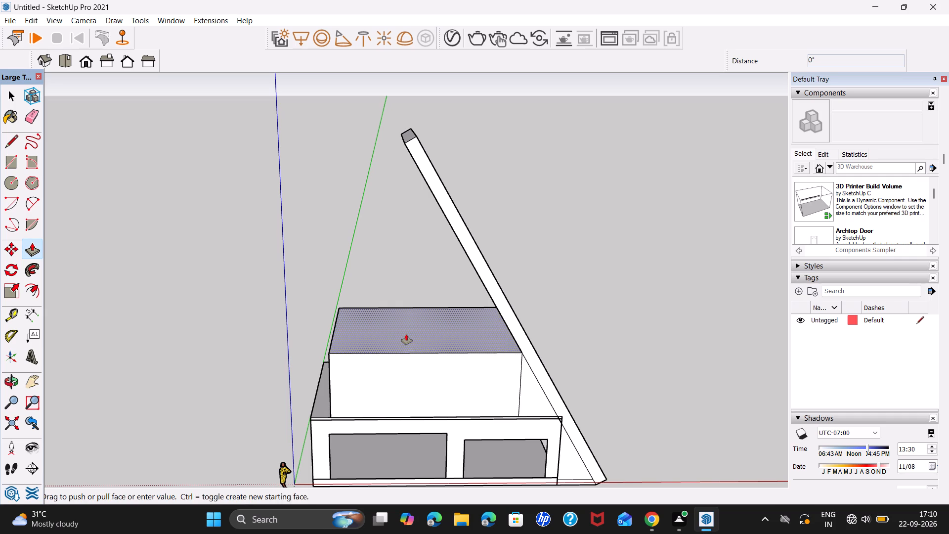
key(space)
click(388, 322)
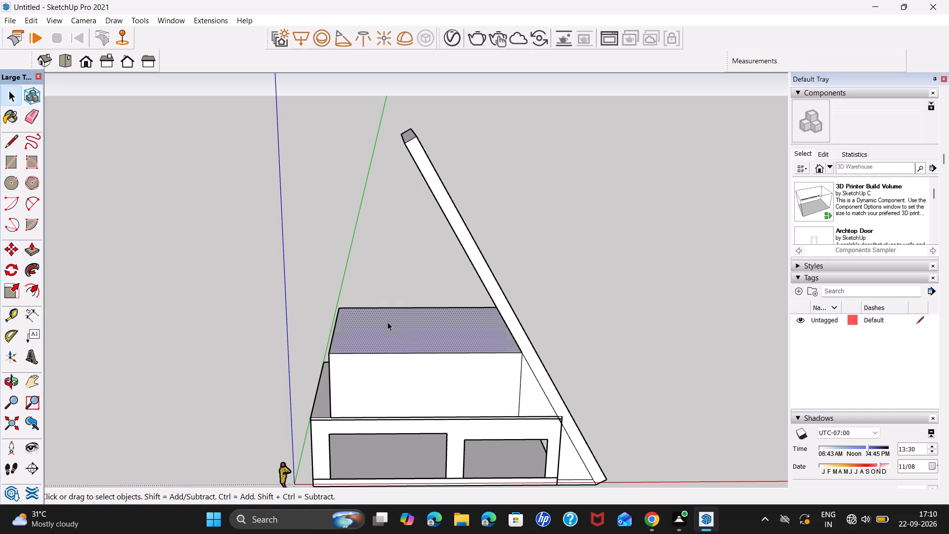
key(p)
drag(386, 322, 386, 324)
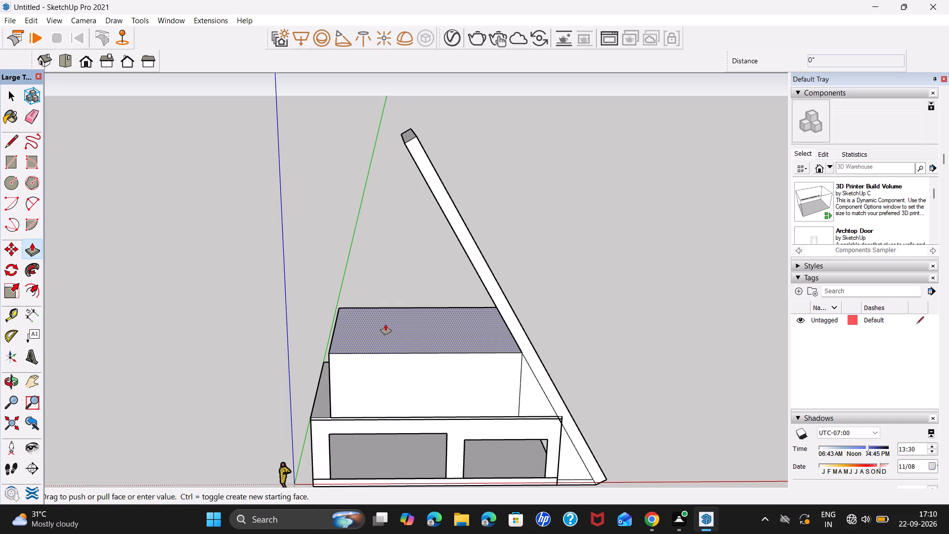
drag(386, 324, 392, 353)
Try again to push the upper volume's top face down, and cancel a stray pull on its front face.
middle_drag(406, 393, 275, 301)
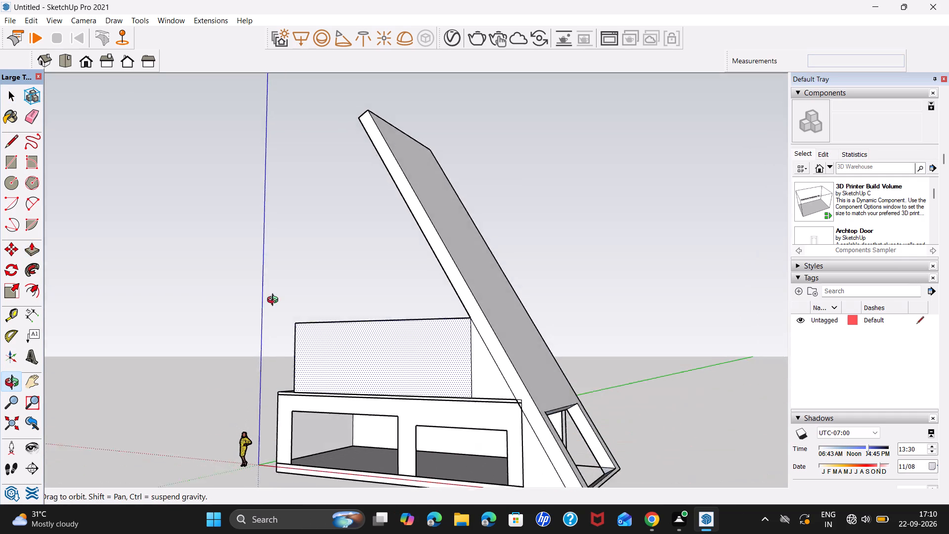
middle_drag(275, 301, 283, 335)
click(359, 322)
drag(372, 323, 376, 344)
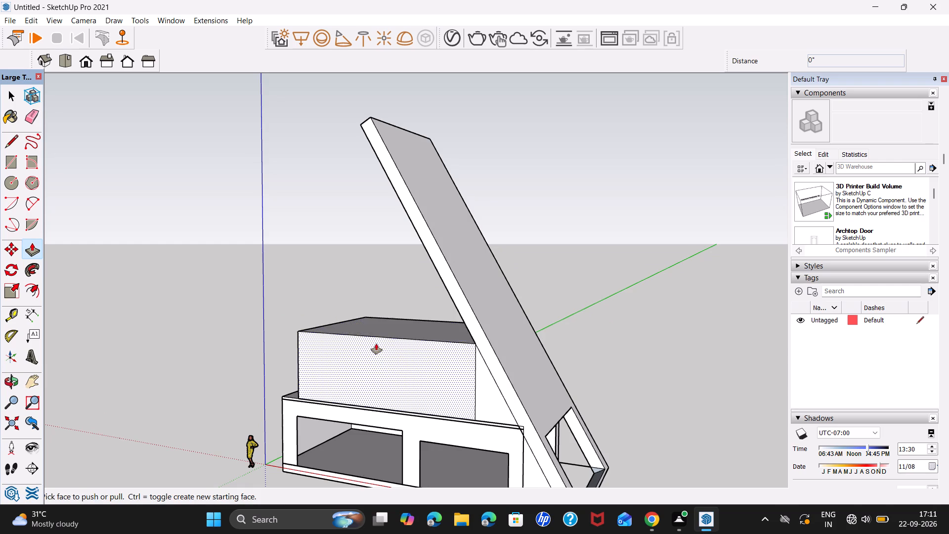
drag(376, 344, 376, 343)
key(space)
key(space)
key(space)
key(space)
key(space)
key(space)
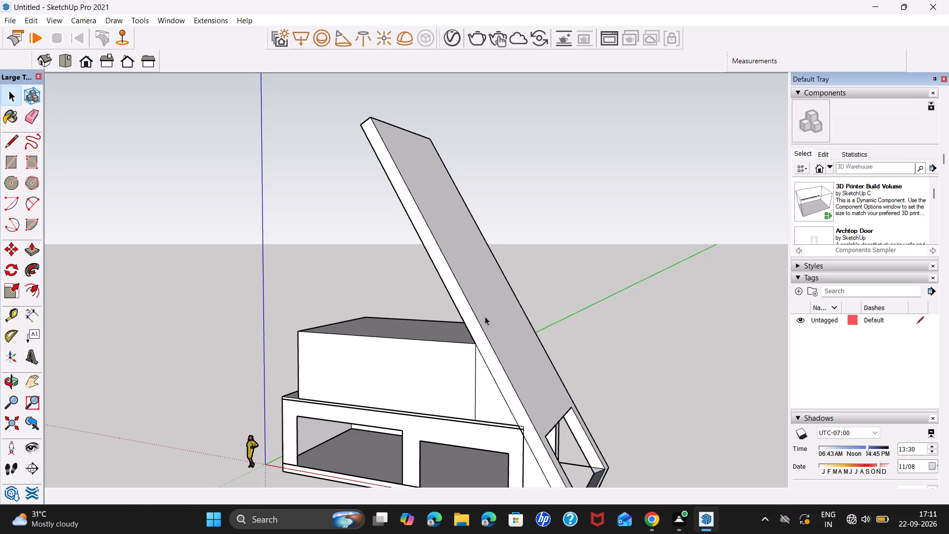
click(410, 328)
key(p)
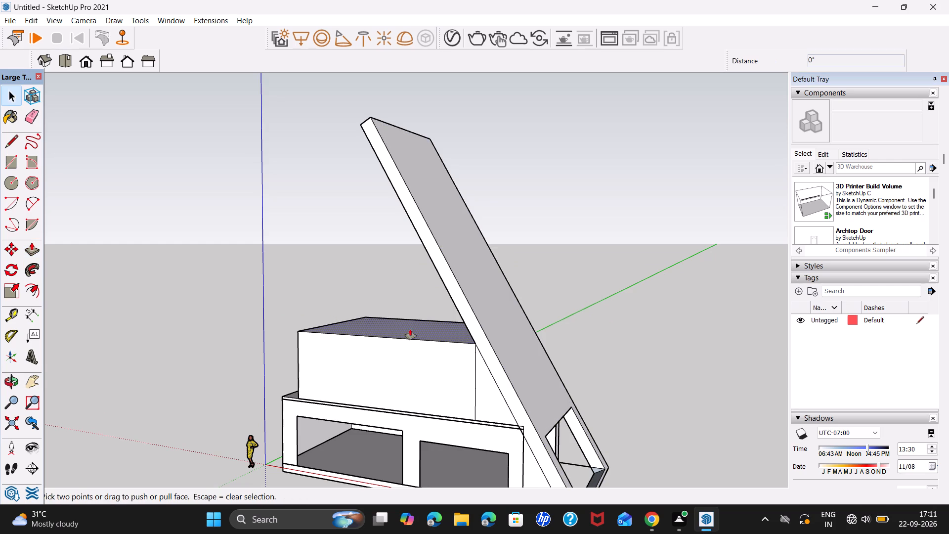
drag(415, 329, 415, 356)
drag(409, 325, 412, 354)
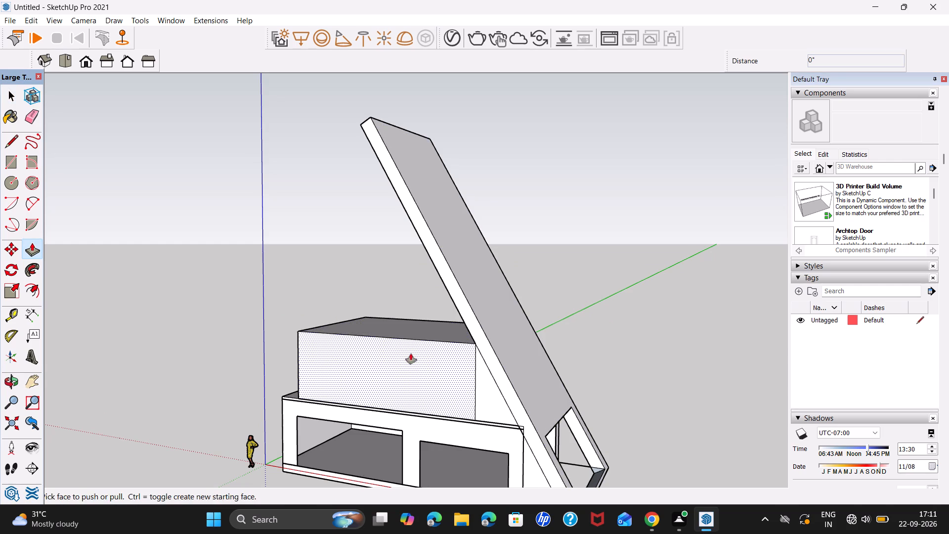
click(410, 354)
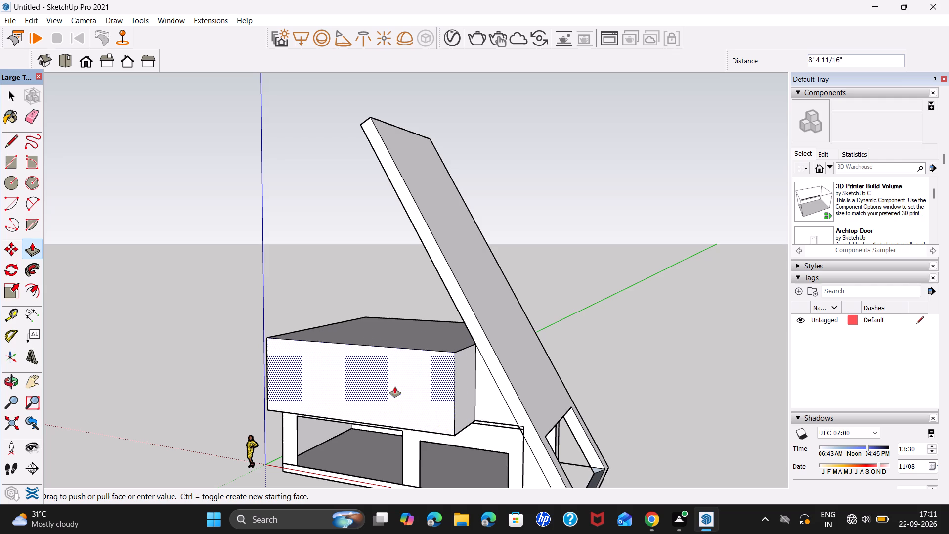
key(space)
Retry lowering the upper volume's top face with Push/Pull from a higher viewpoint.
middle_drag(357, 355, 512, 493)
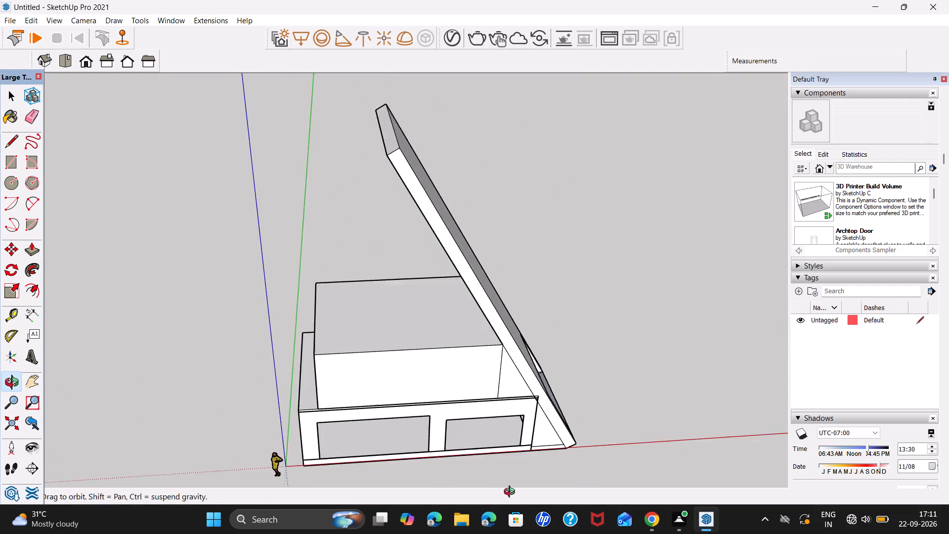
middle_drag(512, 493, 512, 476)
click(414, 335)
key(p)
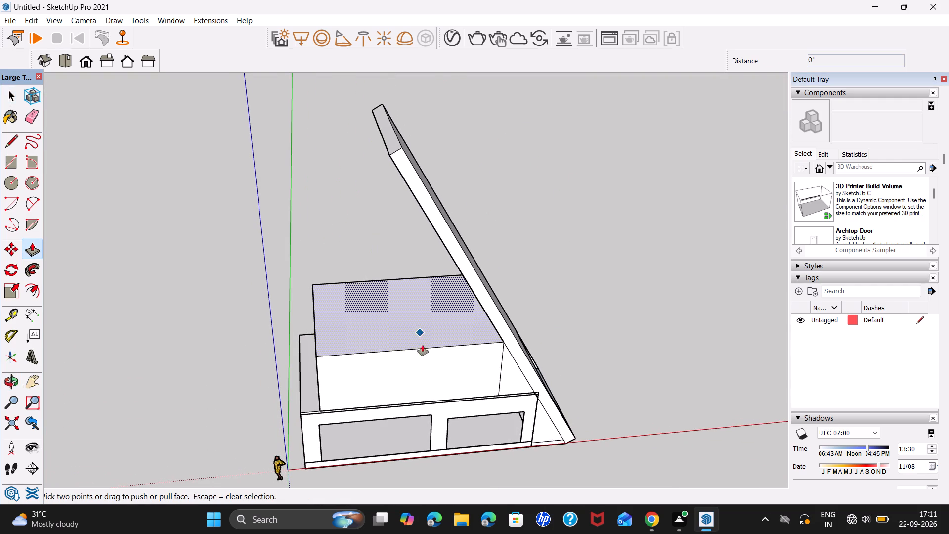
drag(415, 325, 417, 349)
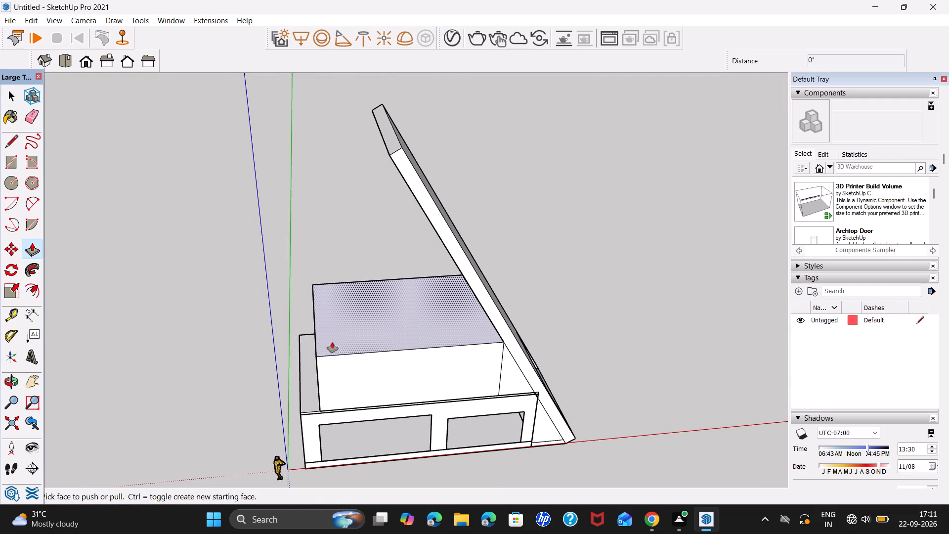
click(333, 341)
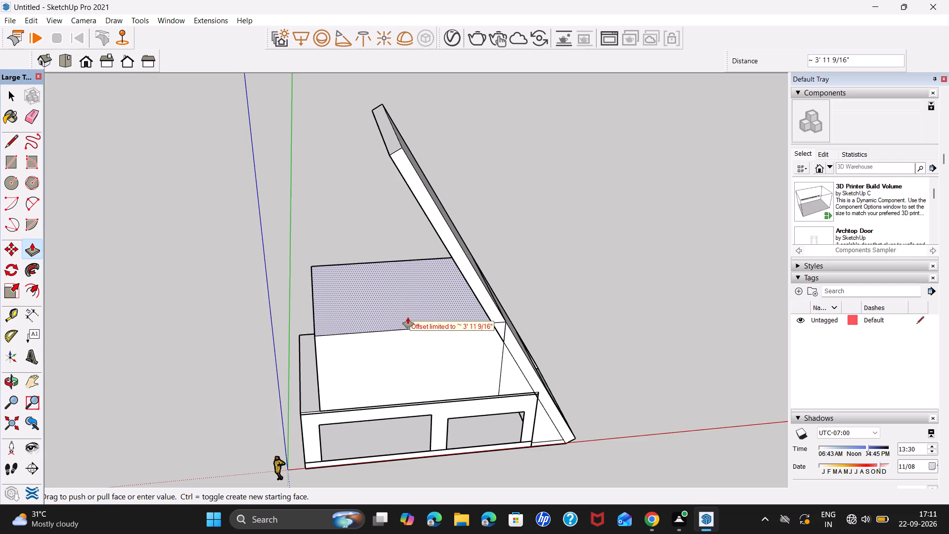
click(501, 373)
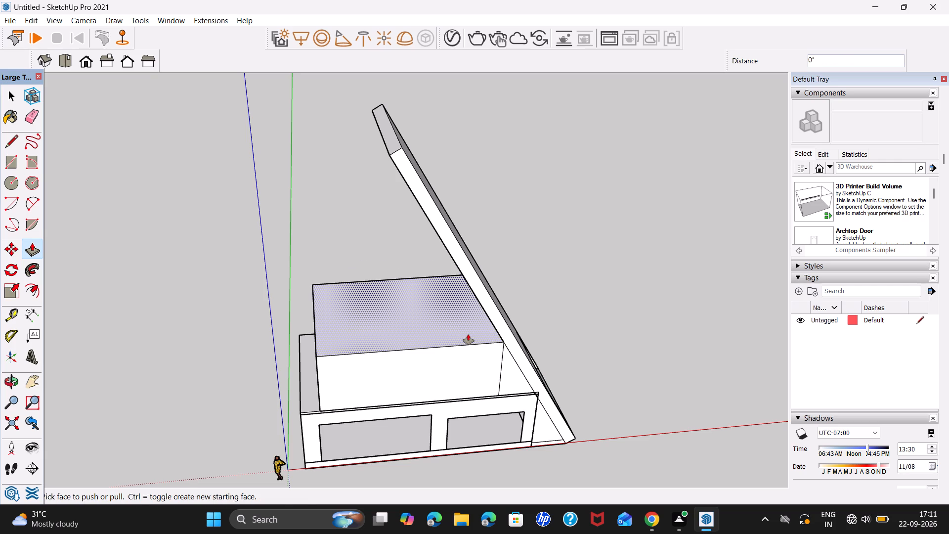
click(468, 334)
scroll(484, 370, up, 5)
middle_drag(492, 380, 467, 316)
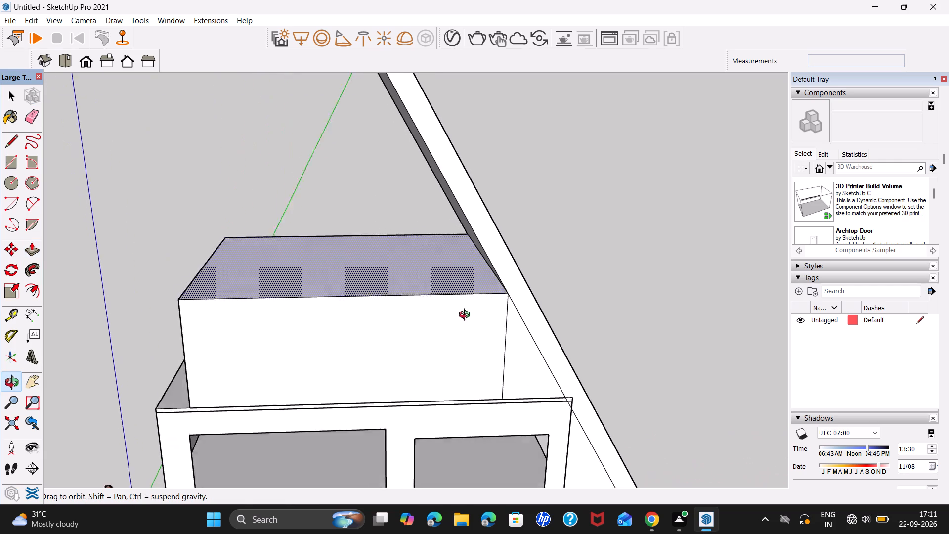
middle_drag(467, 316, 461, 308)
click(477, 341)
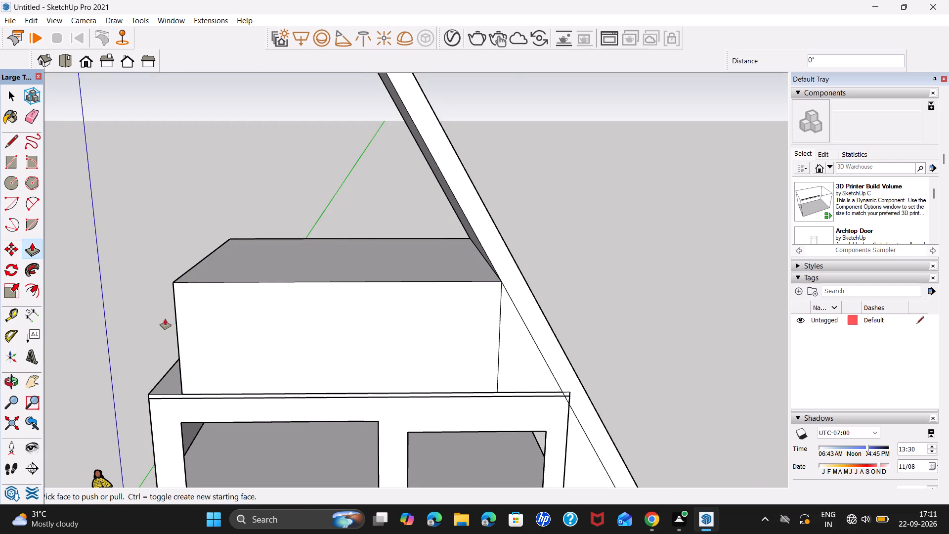
Undo the triangular infill beside the slab and the upper volume's extrusion, back to the flat rectangle on the roof.
key(ctrl+z)
key(ctrl+z)
key(ctrl+z)
key(ctrl+z)
key(space)
key(ctrl+z)
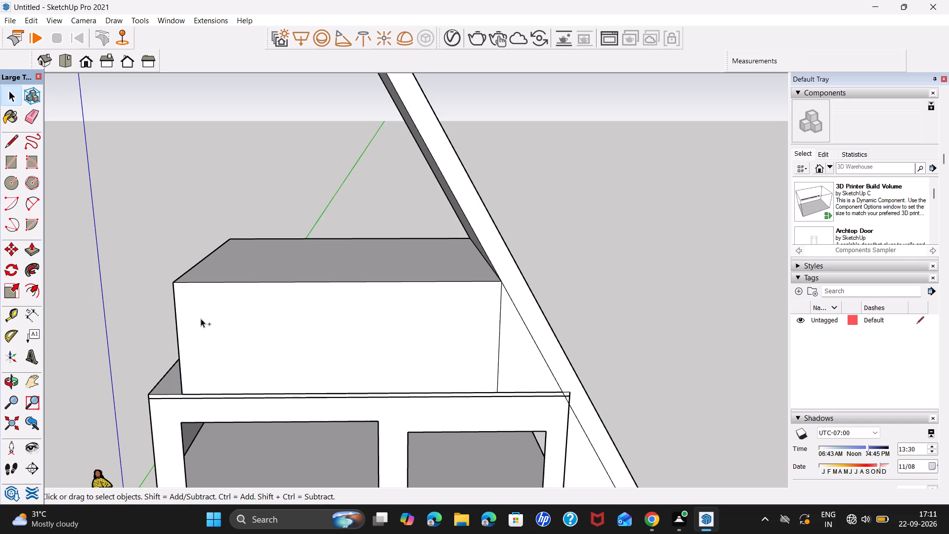
key(ctrl+z)
key(ctrl+z)
key(ctrl+z)
key(ctrl+z)
key(ctrl+z)
key(ctrl+z)
key(ctrl+z)
key(ctrl+z)
key(ctrl+z)
key(ctrl+z)
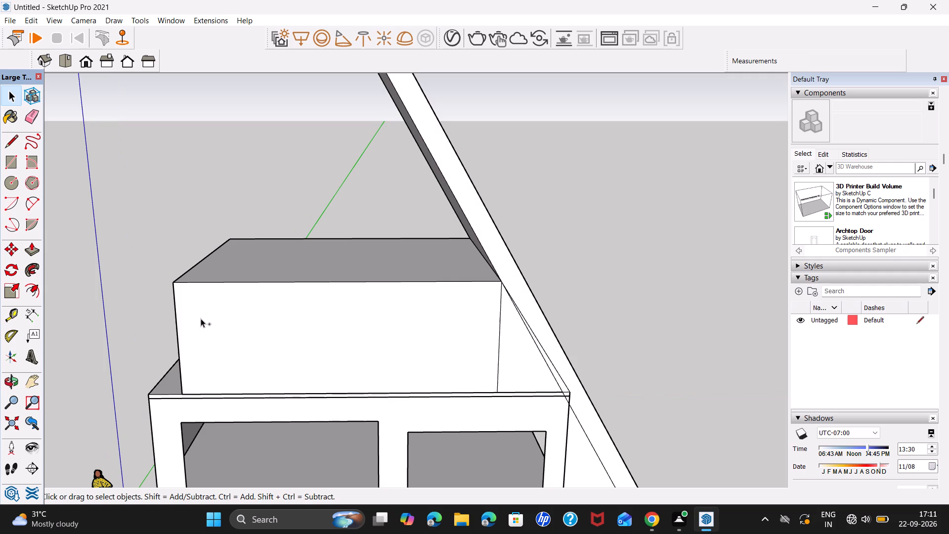
key(ctrl+z)
key(ctrl+z)
key(ctrl+z)
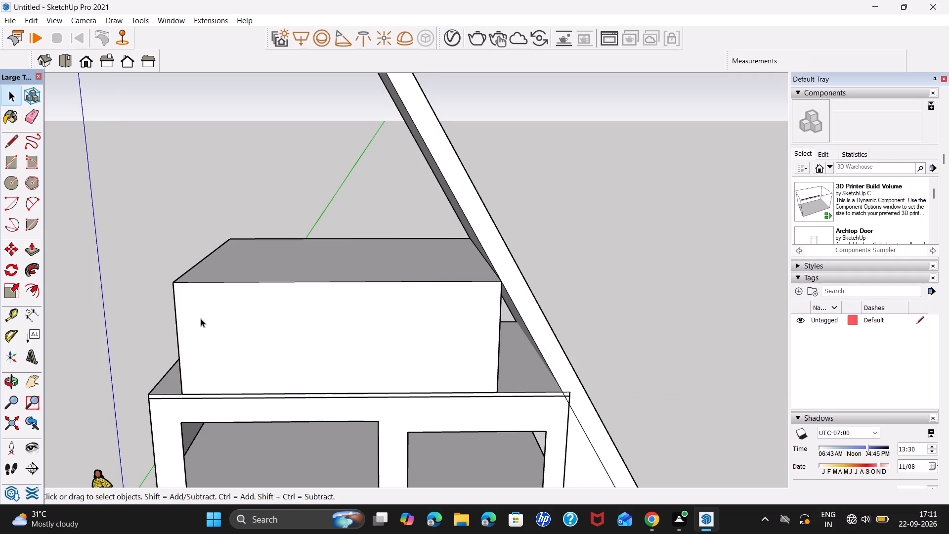
key(ctrl+z)
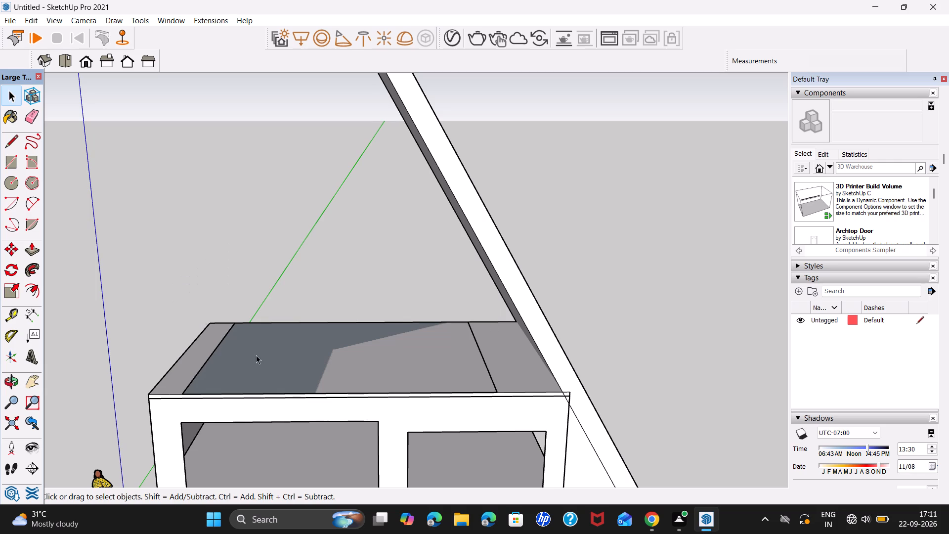
Extrude the middle rectangle on the roof slab upward 5' with Push/Pull.
click(277, 368)
key(p)
click(277, 368)
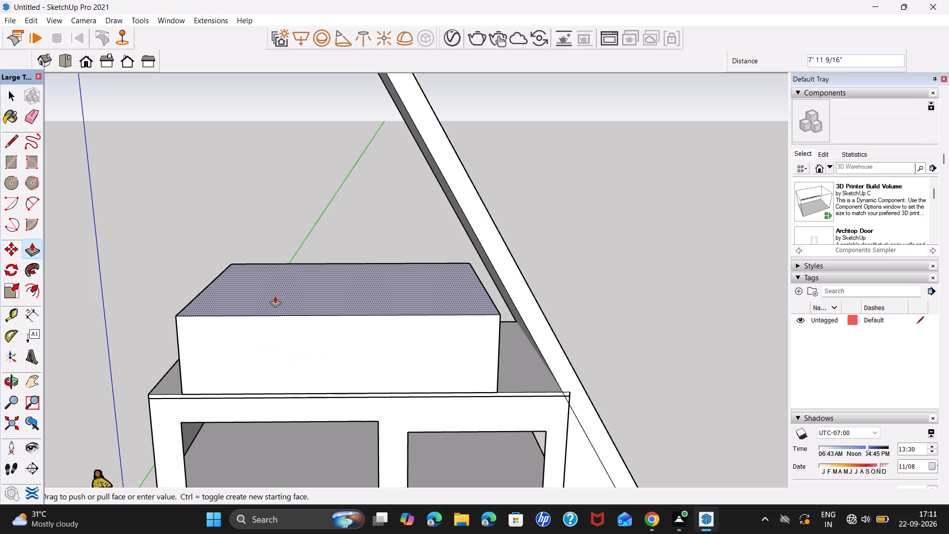
key(5)
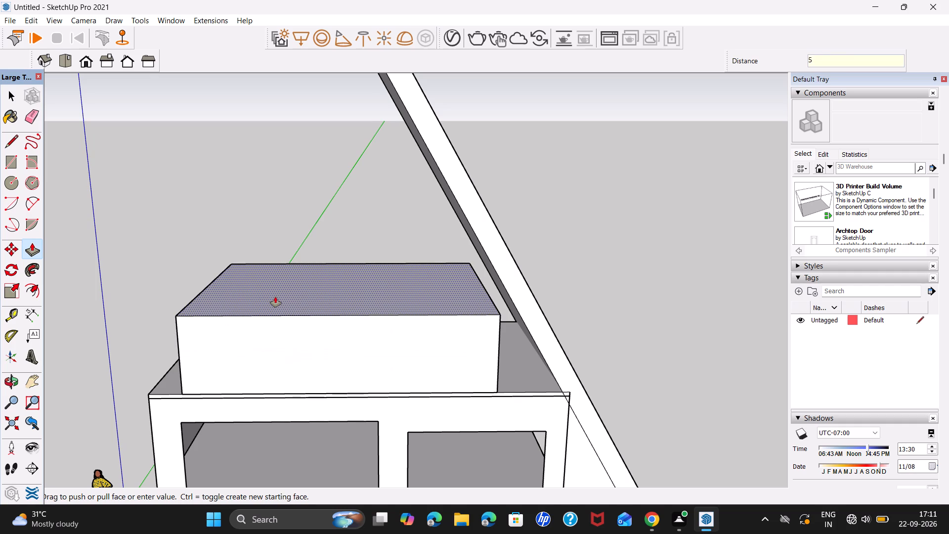
key(apostrophe)
key(Return)
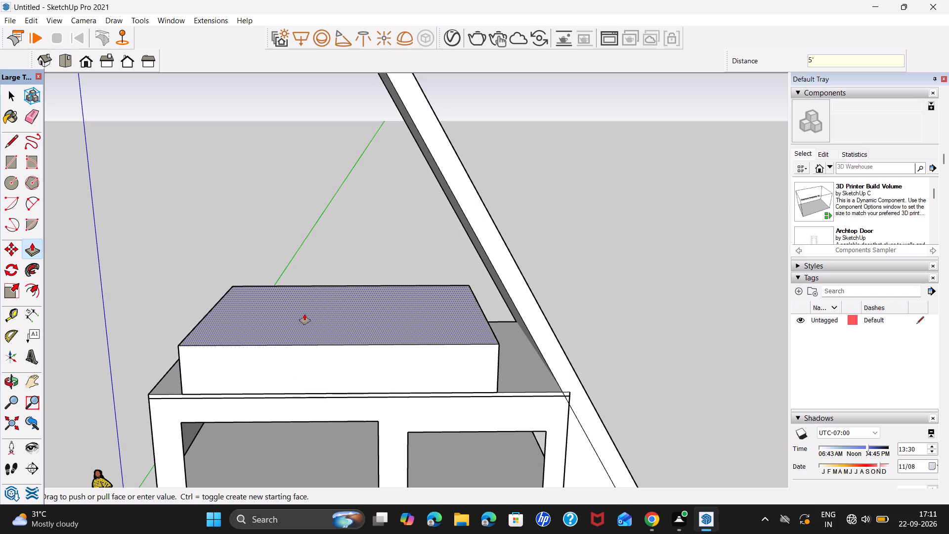
key(space)
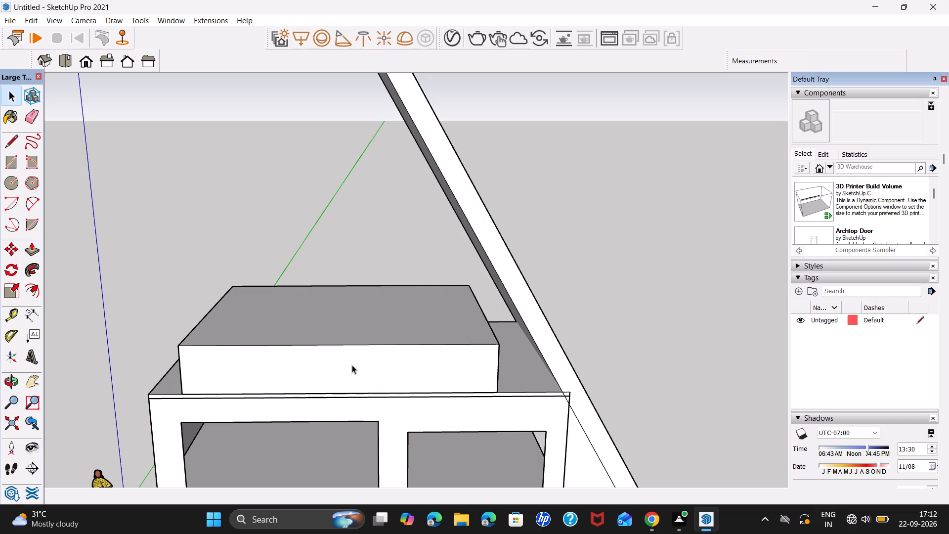
Examine the upper volume's height and position against the roof and the slanted slab from several angles.
scroll(346, 363, down, 4)
middle_drag(355, 374, 218, 250)
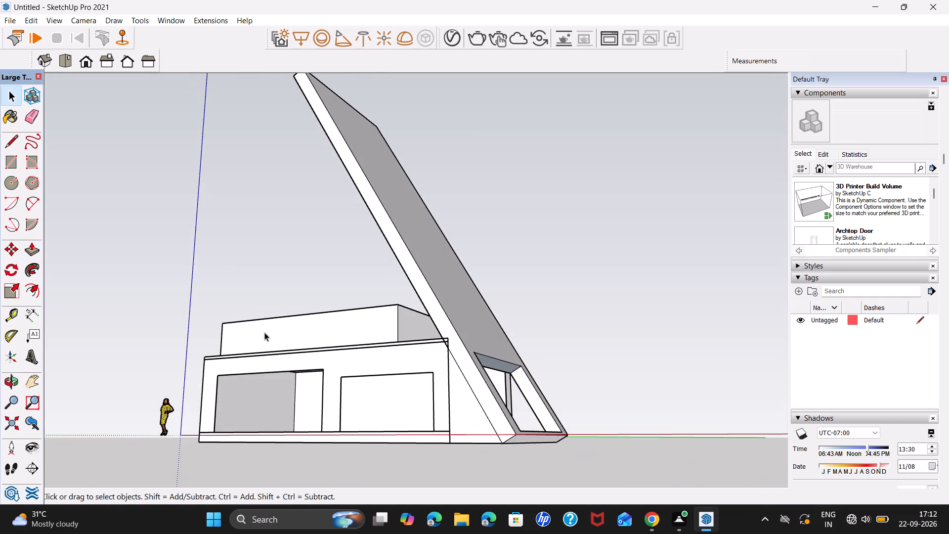
scroll(248, 328, up, 3)
middle_drag(248, 330, 361, 351)
middle_drag(379, 348, 352, 348)
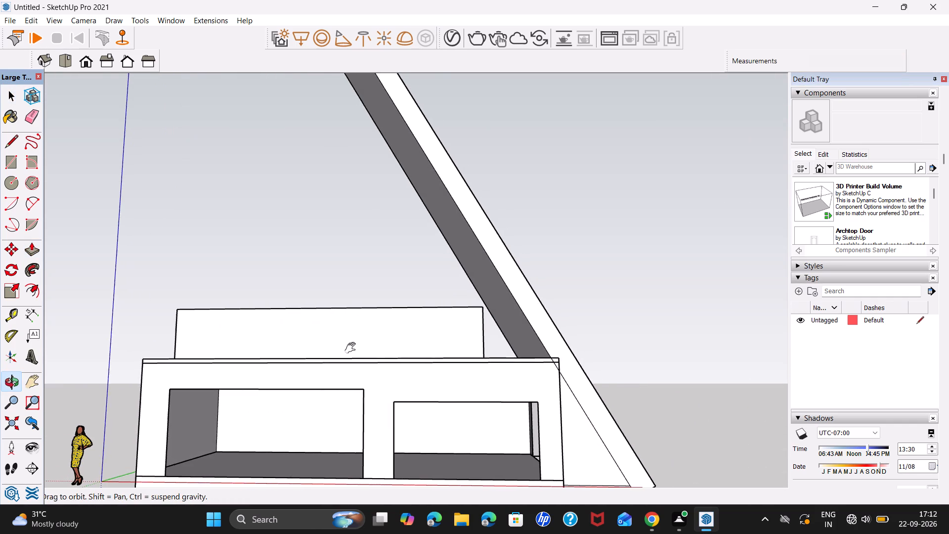
middle_drag(352, 348, 200, 332)
scroll(213, 334, down, 5)
middle_drag(214, 334, 274, 376)
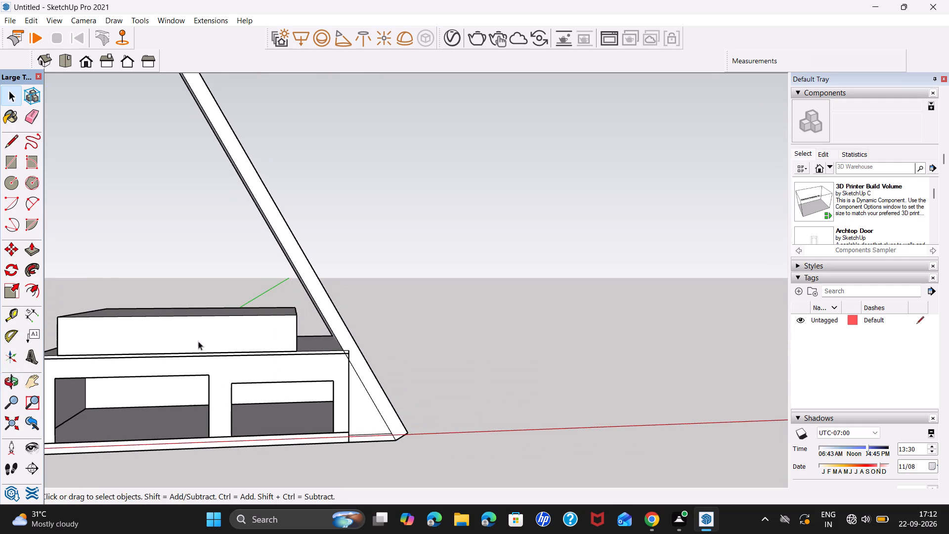
middle_drag(176, 329, 296, 321)
middle_drag(305, 327, 230, 368)
scroll(252, 329, down, 4)
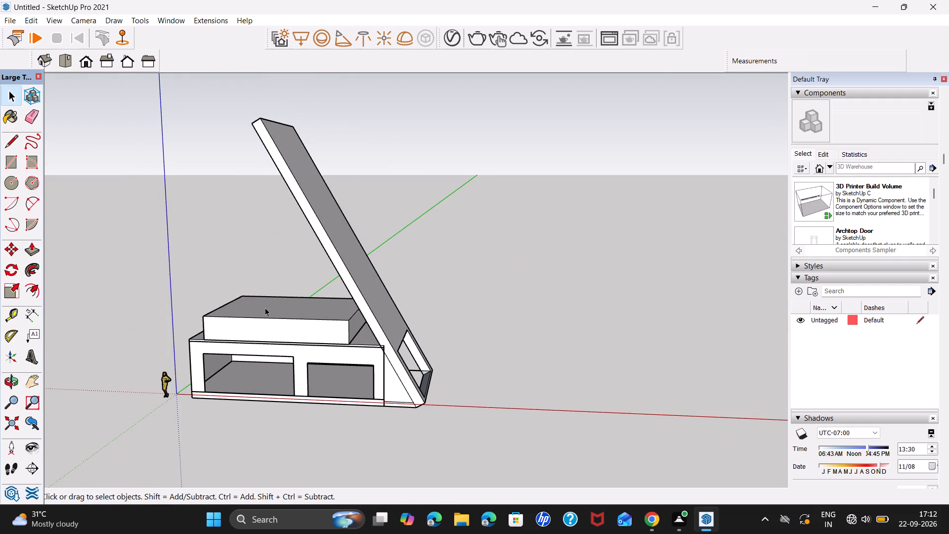
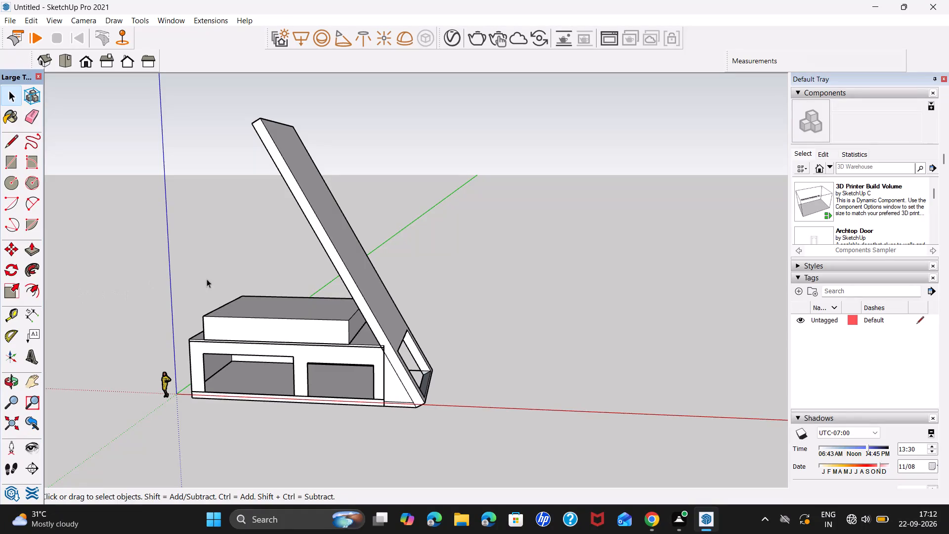
Draw a 2' line across the thickness of the inclined slab's front side face, above the upper box.
key(l)
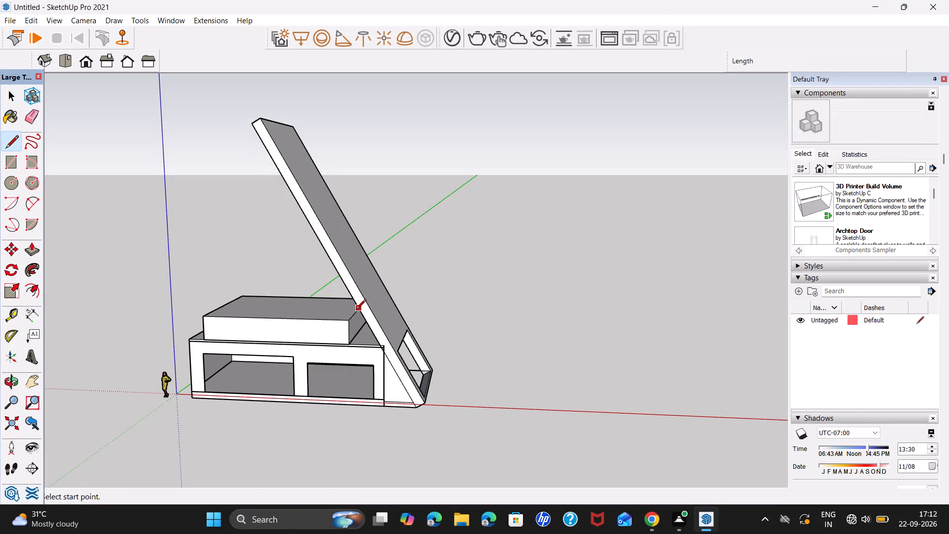
click(348, 273)
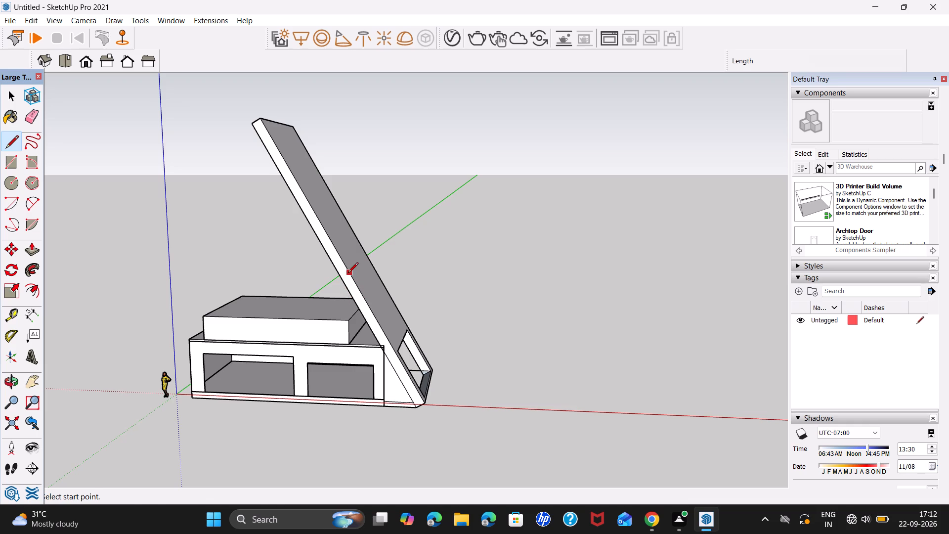
click(342, 281)
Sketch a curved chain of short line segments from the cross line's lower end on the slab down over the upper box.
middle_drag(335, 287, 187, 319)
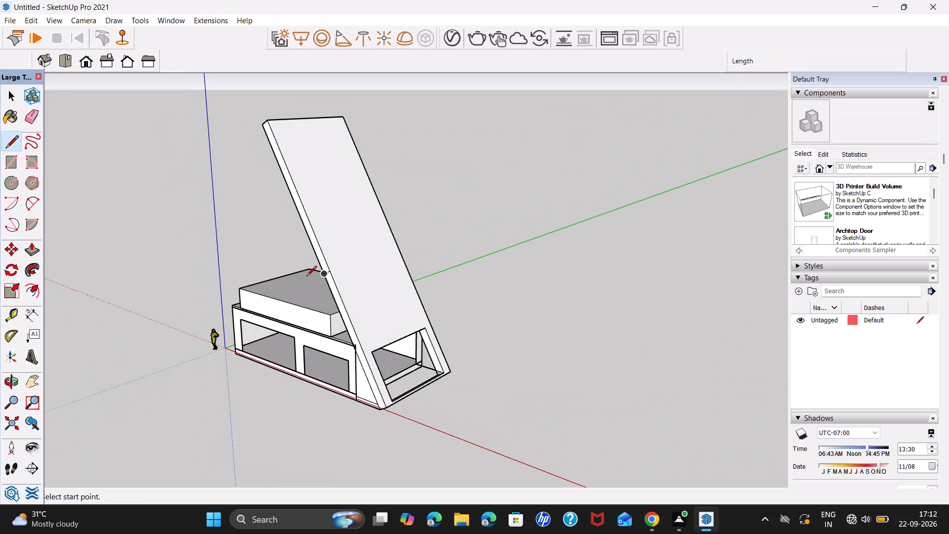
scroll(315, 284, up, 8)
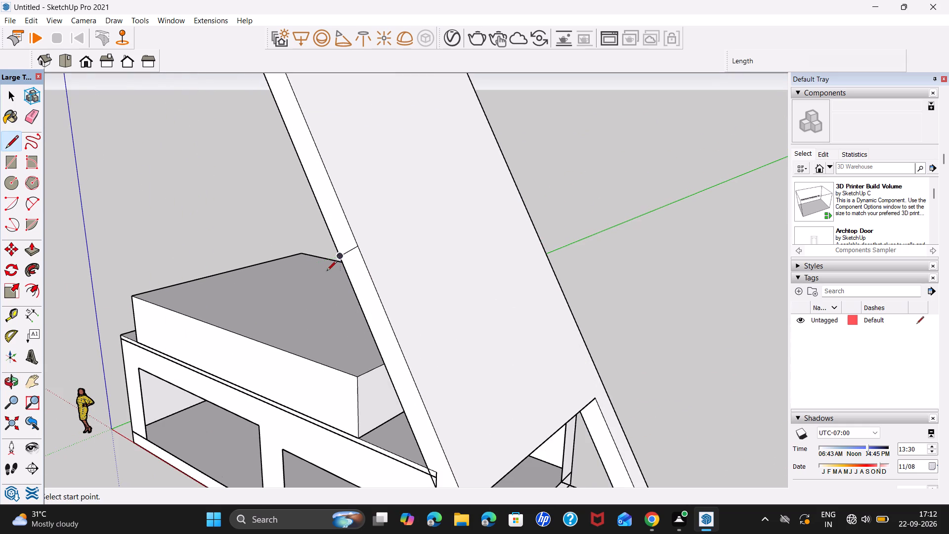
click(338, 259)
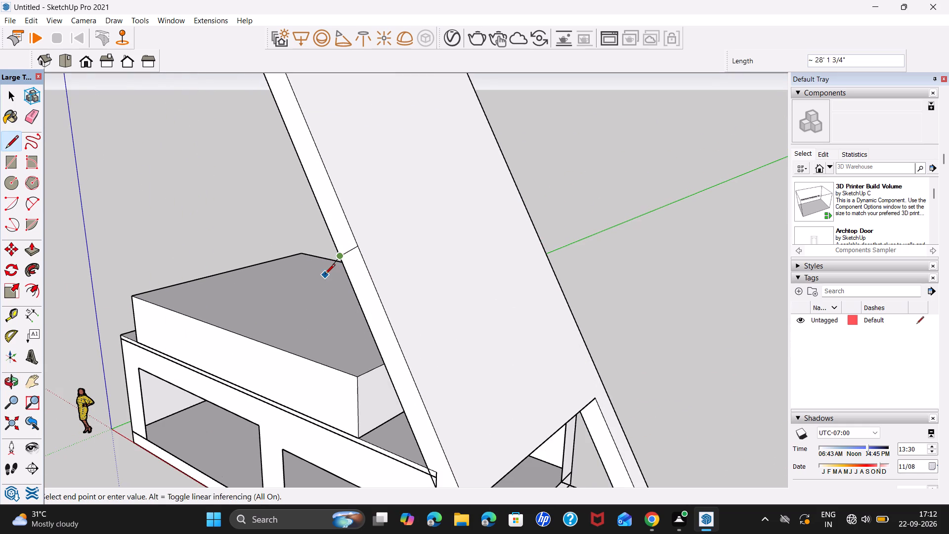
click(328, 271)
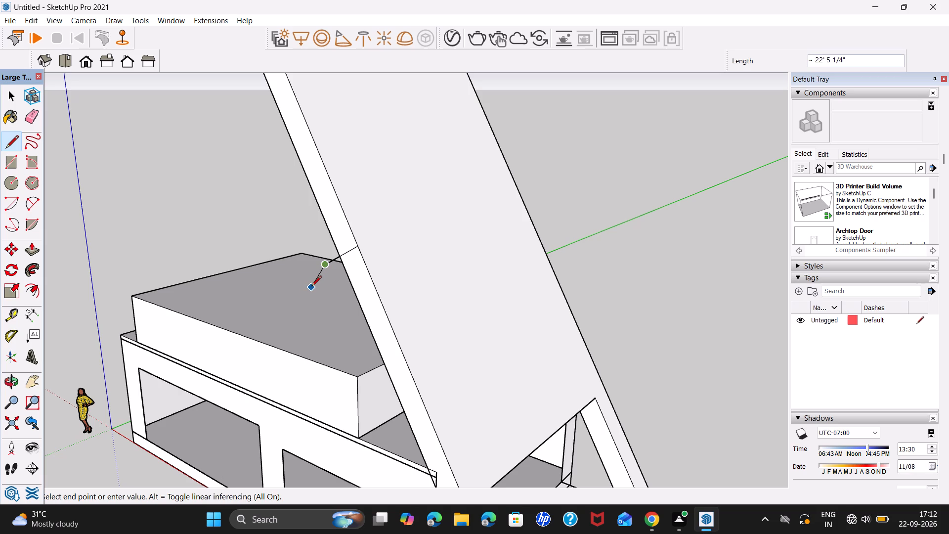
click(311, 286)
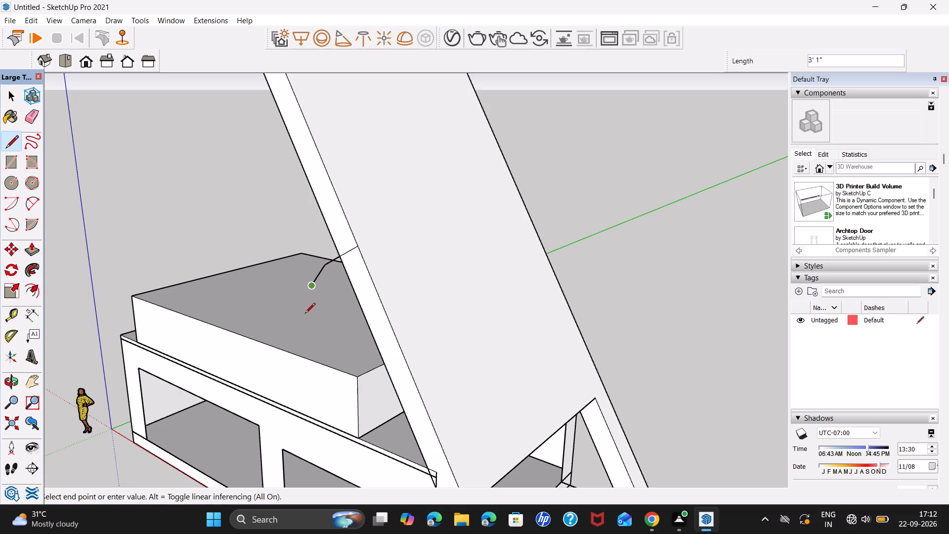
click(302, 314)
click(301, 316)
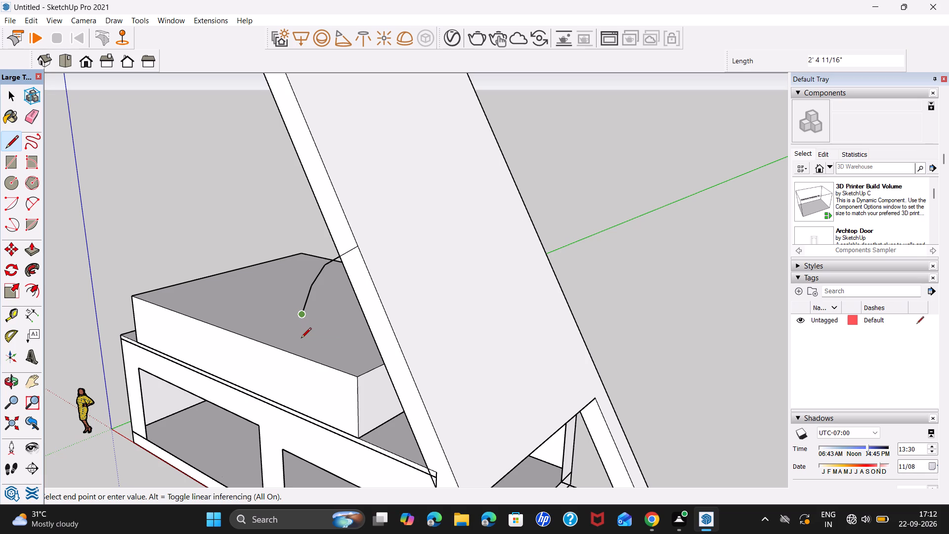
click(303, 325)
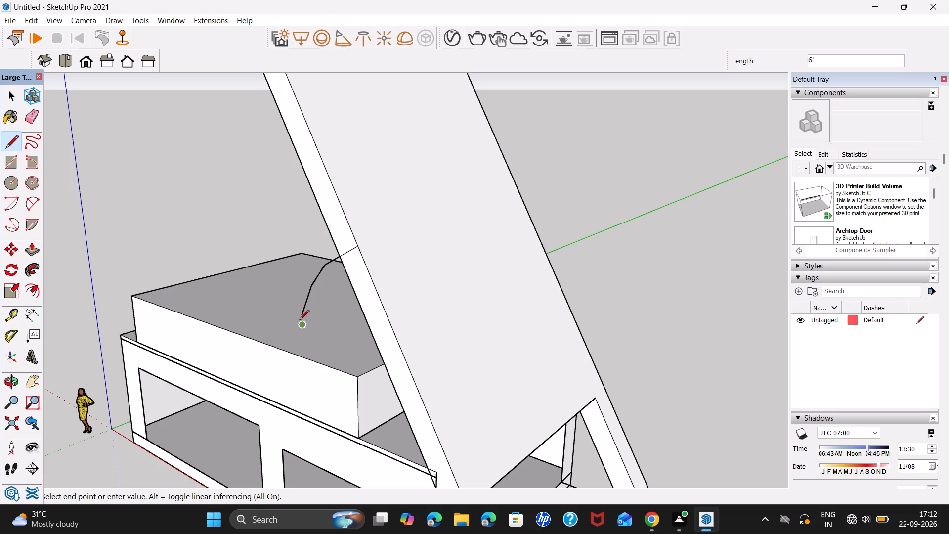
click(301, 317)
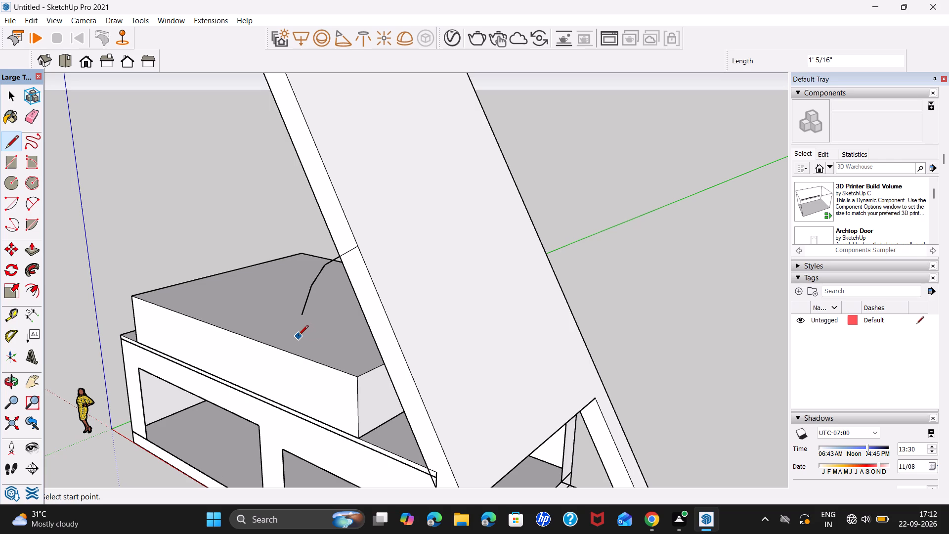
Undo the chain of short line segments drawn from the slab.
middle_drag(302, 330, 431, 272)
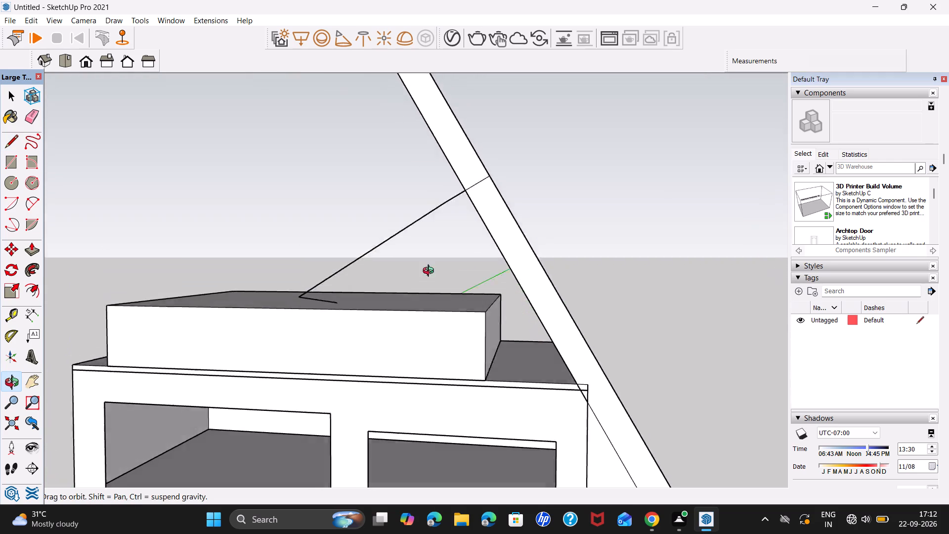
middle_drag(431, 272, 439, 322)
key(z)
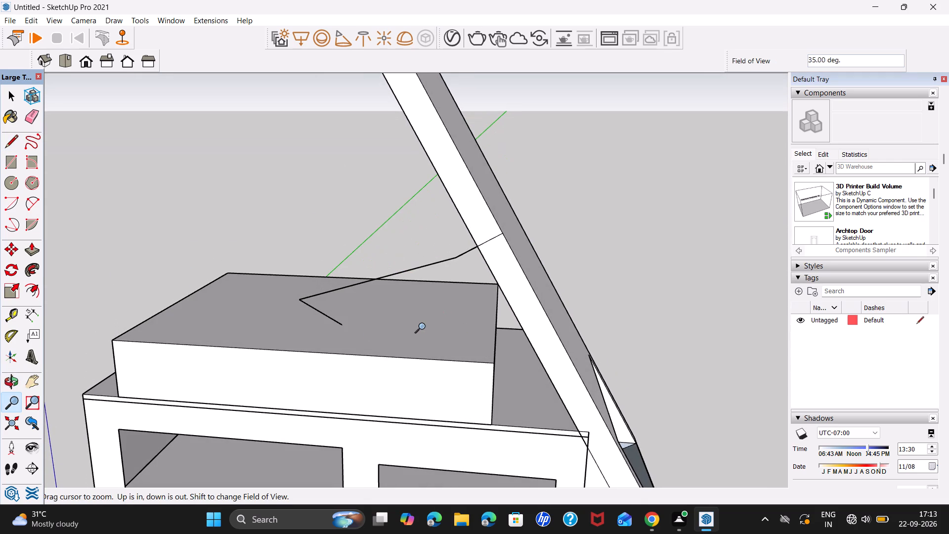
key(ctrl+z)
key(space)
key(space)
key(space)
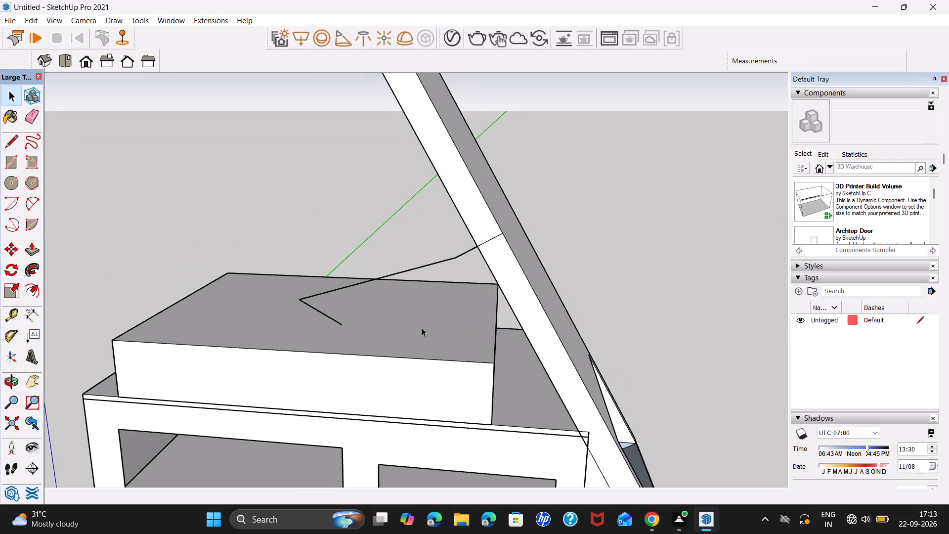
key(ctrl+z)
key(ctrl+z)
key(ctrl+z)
Draw a diagonal line about 17' 4 3/4" long from the slab's cross line down to the base block's front top edge.
scroll(372, 309, down, 9)
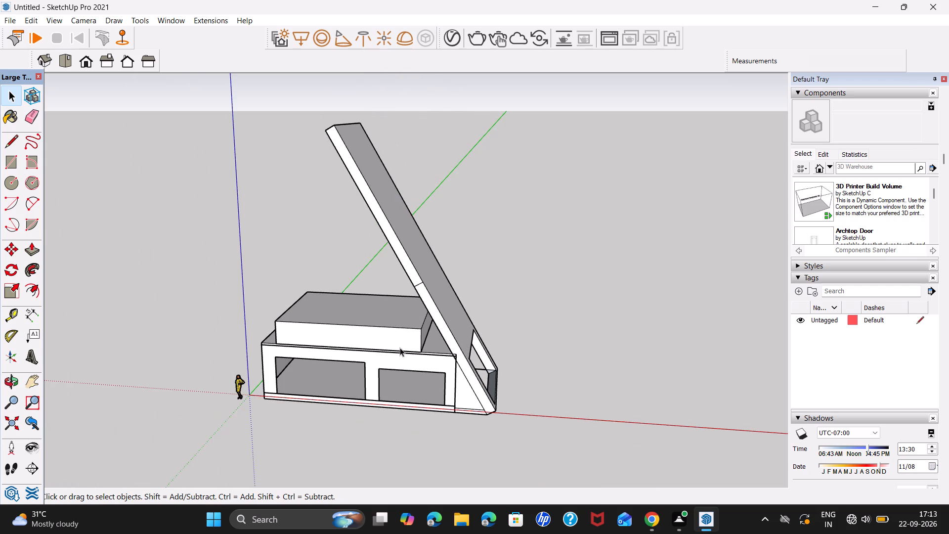
middle_drag(400, 347, 369, 317)
middle_drag(441, 318, 304, 348)
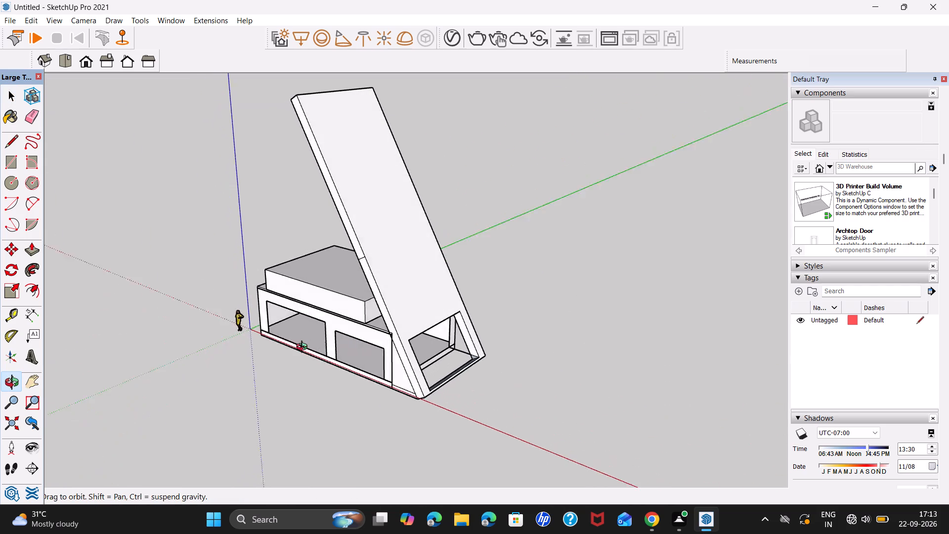
middle_drag(304, 348, 584, 280)
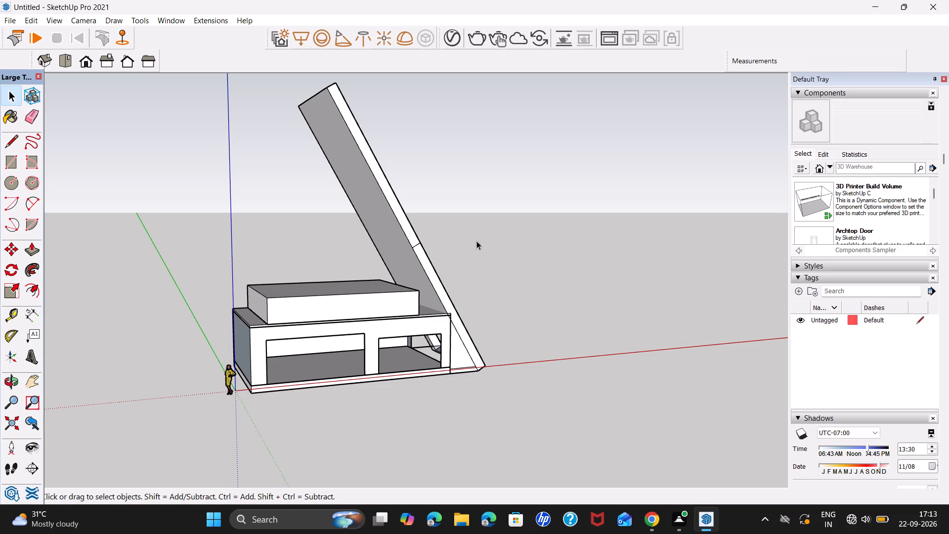
click(10, 148)
click(413, 249)
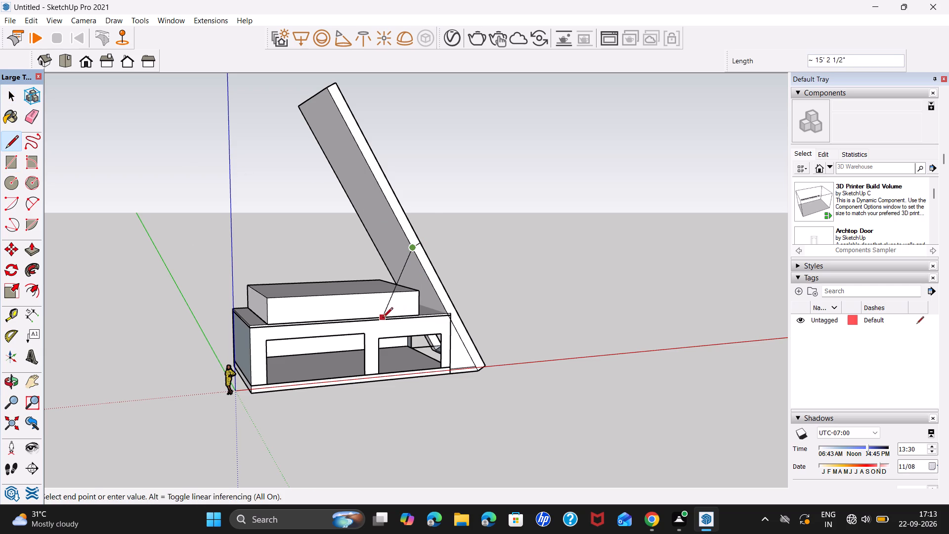
scroll(378, 314, up, 8)
middle_drag(381, 310, 313, 310)
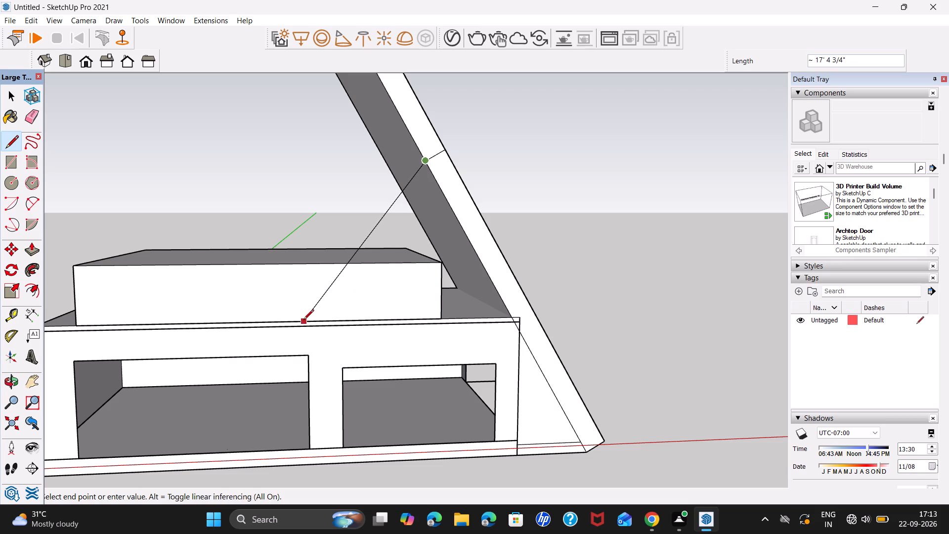
click(303, 320)
Trace the slab edge, about 15' 10 13/16", from the base's top corner to the cross line, and the diagonal's lower part, about 6' 3 3/4".
click(512, 318)
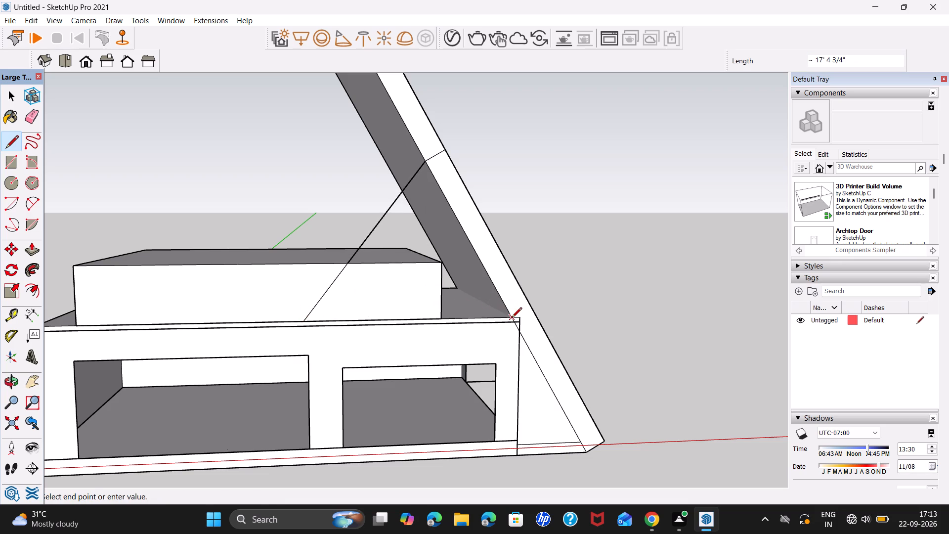
click(427, 162)
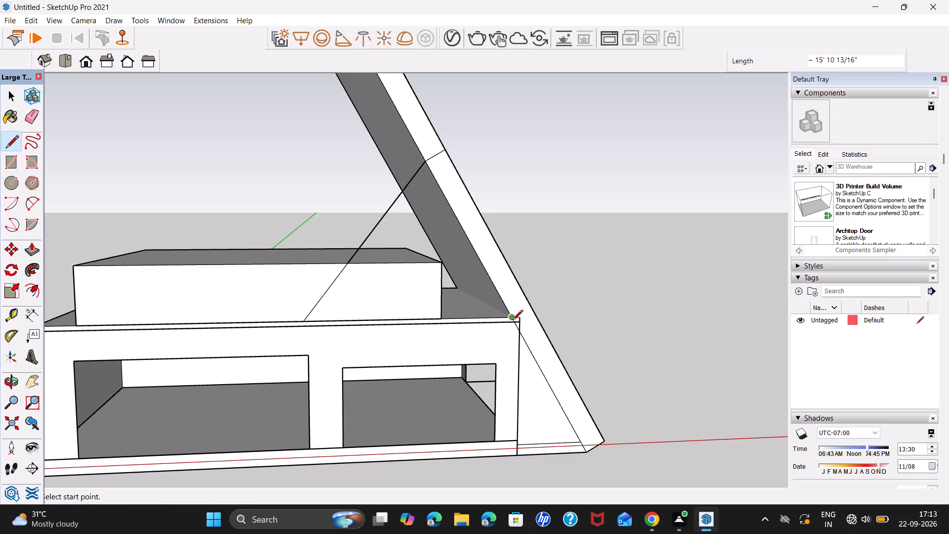
click(513, 318)
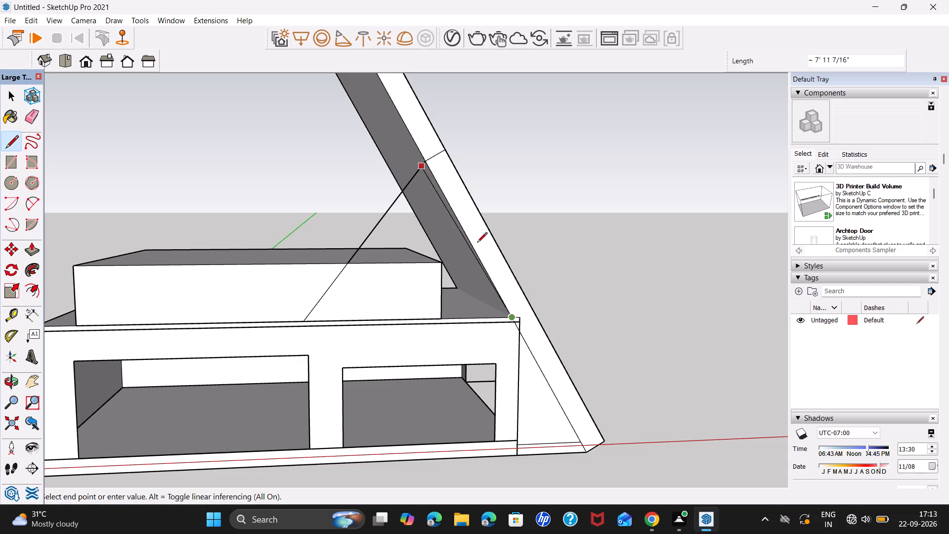
click(427, 163)
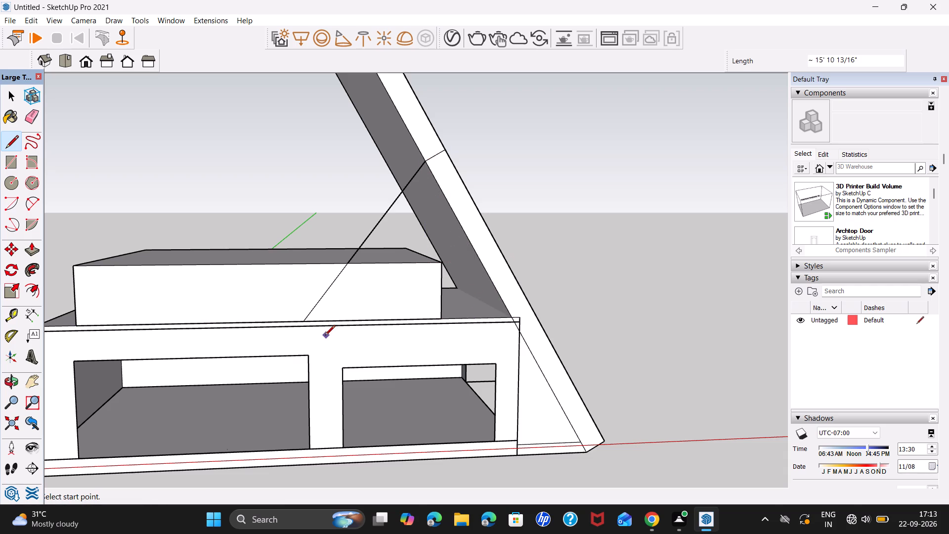
click(303, 320)
click(347, 263)
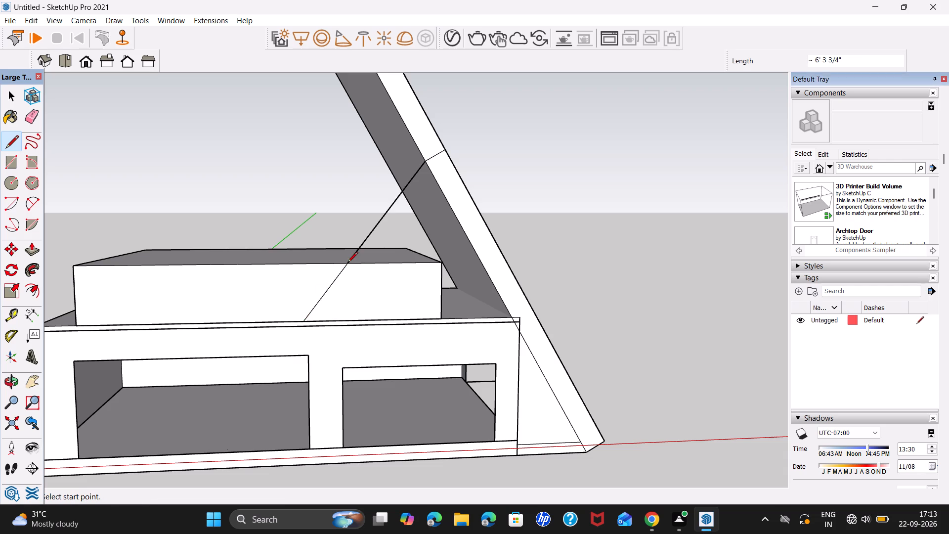
key(space)
Retrace the full diagonal and the slab edge from the base's top corner to try to close the triangle as a face.
scroll(468, 278, down, 5)
scroll(470, 278, up, 1)
middle_drag(470, 278, 350, 318)
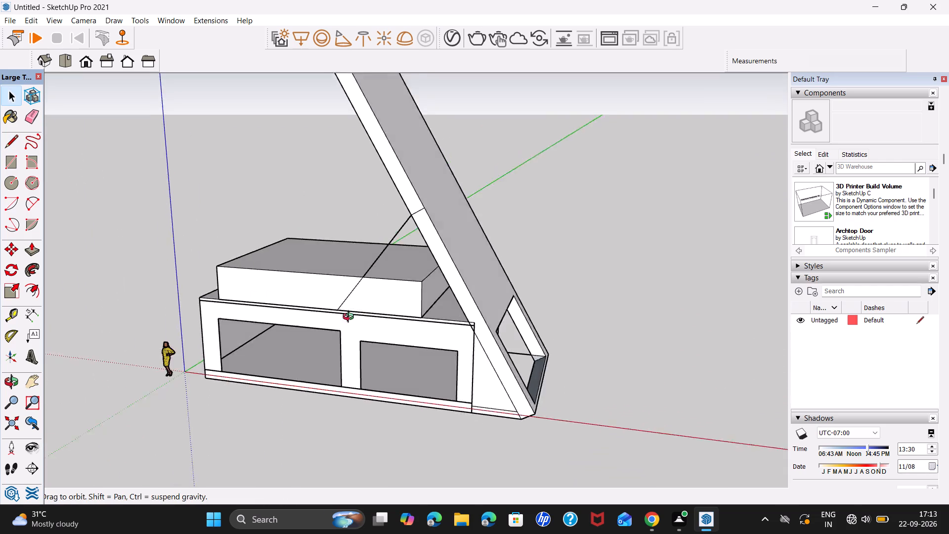
middle_drag(350, 318, 204, 345)
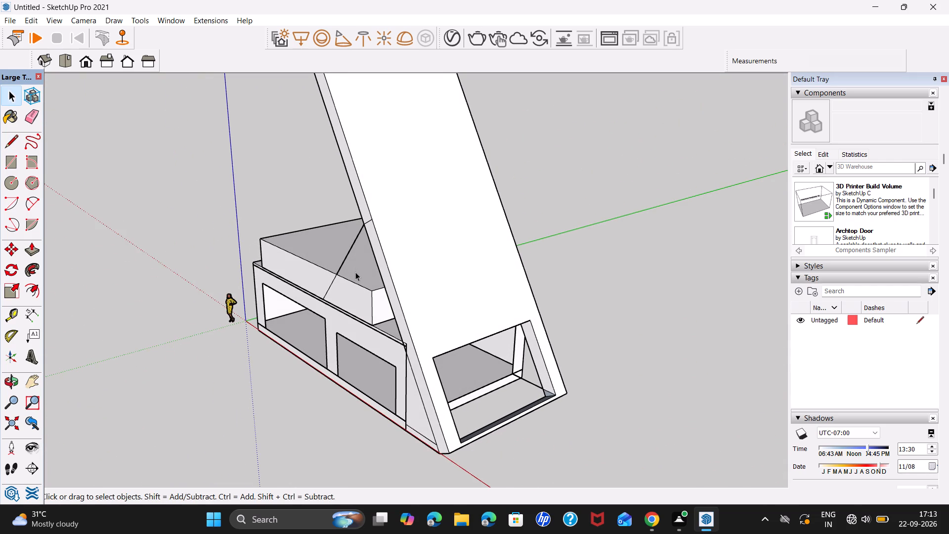
key(l)
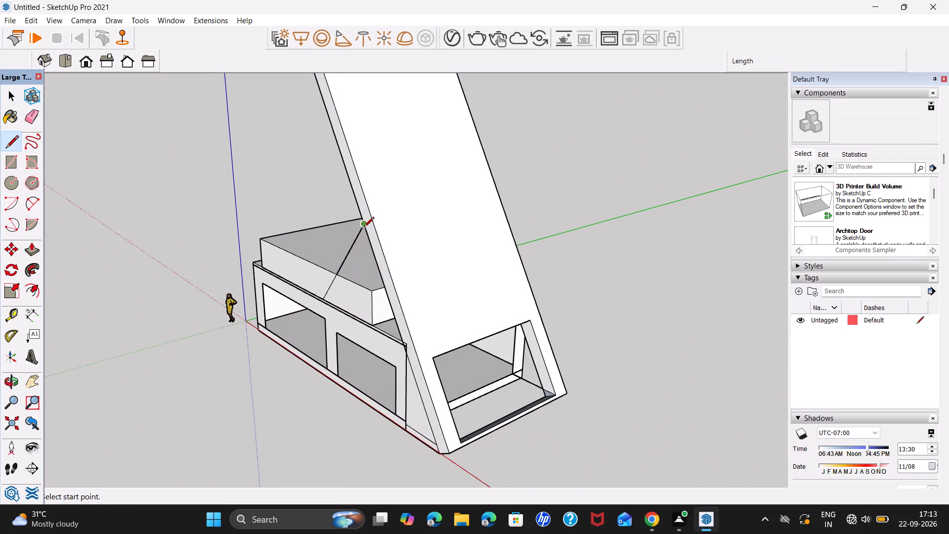
click(363, 228)
click(324, 299)
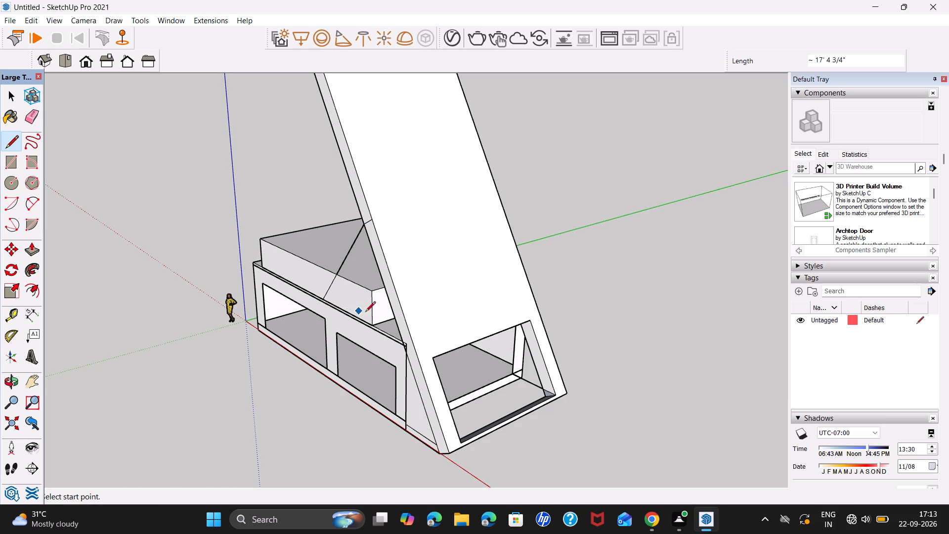
click(404, 342)
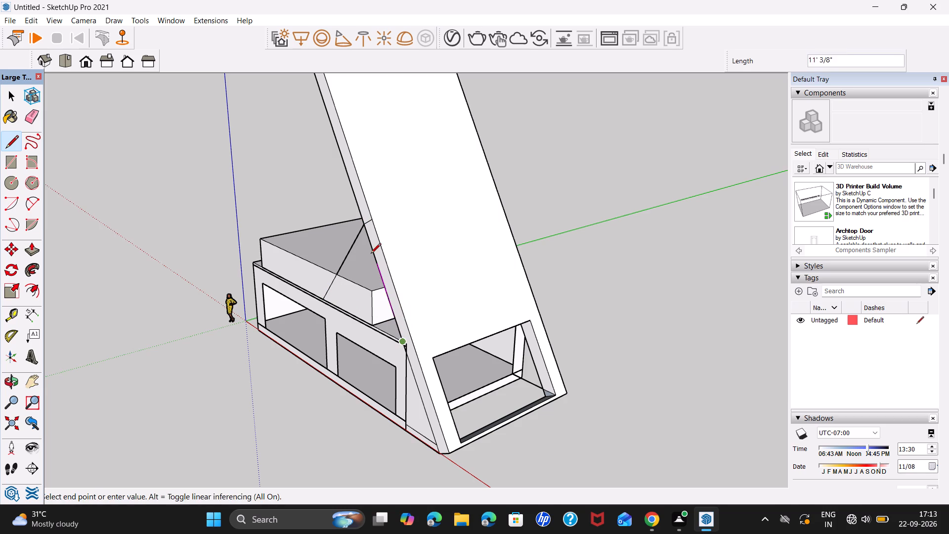
click(363, 228)
key(space)
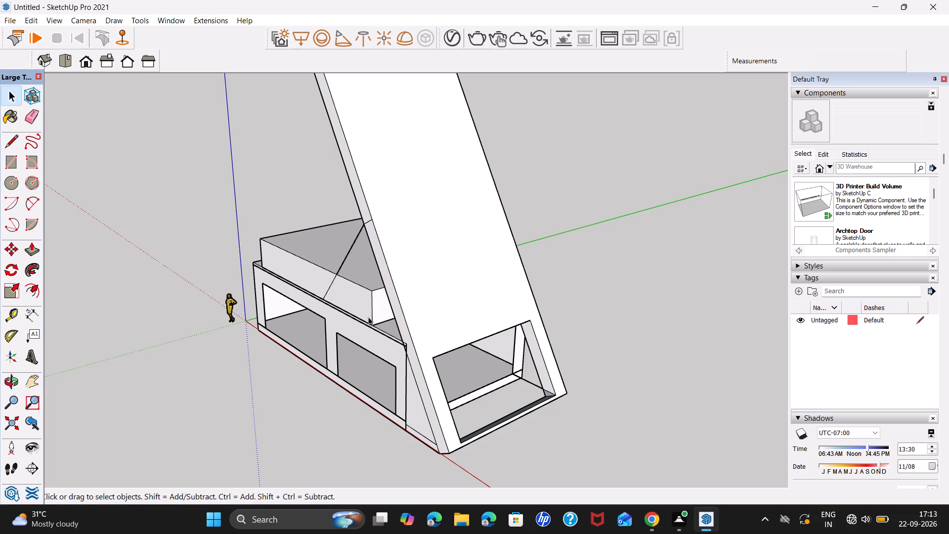
Draw a 2' line segment down the diagonal, starting from its upper end at the slab's cross line.
middle_drag(364, 323, 700, 271)
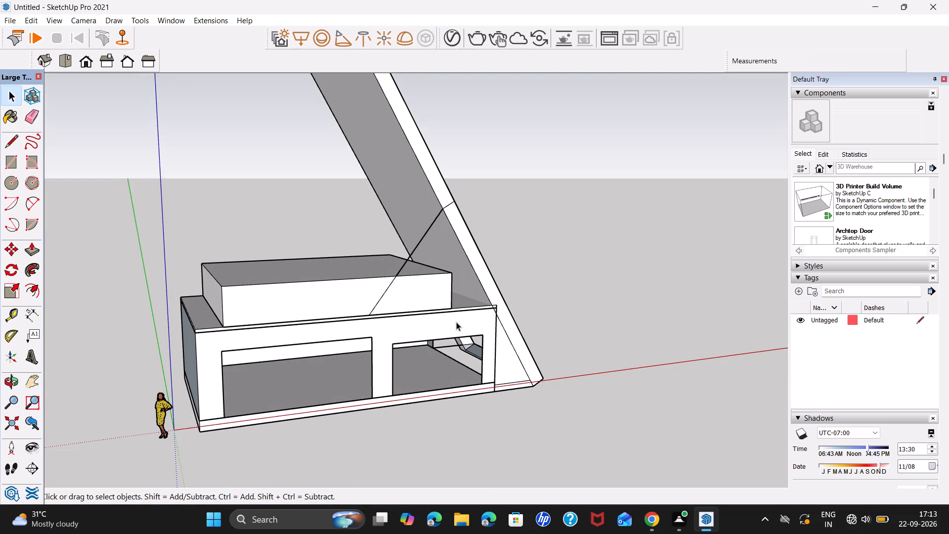
middle_drag(456, 322, 286, 381)
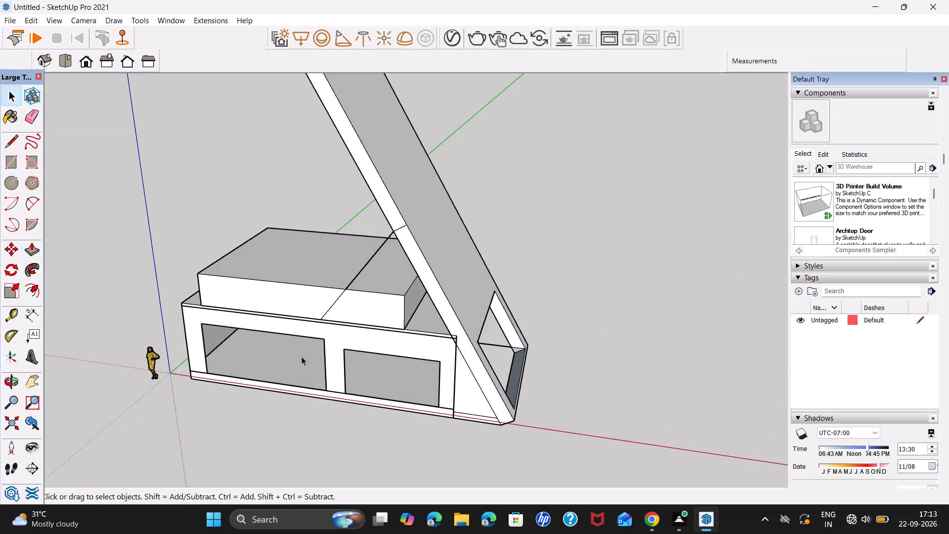
scroll(349, 288, down, 6)
key(l)
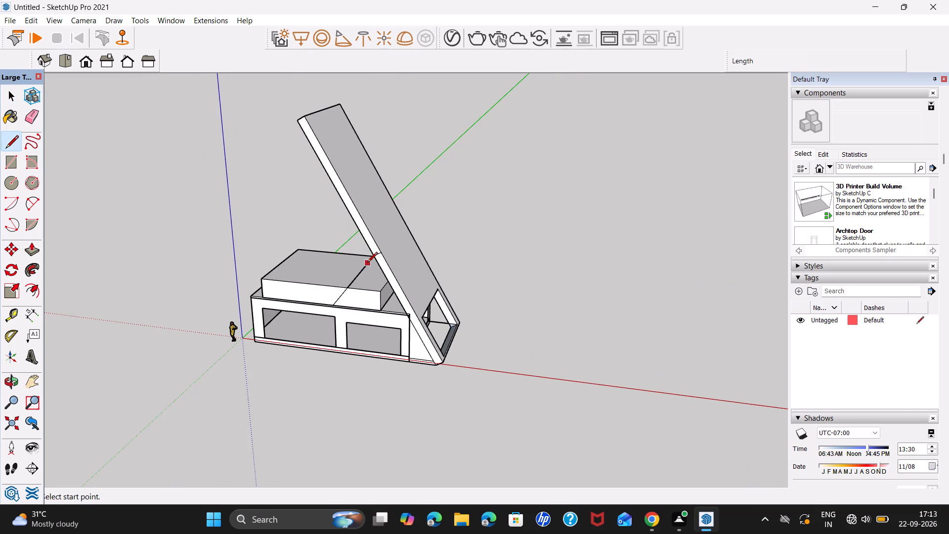
scroll(367, 263, up, 6)
click(377, 251)
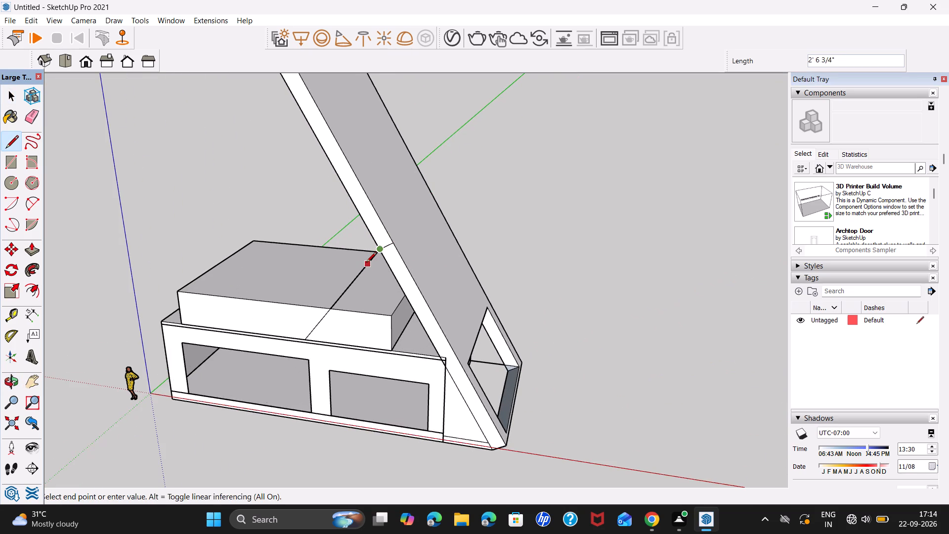
text(2')
key(Return)
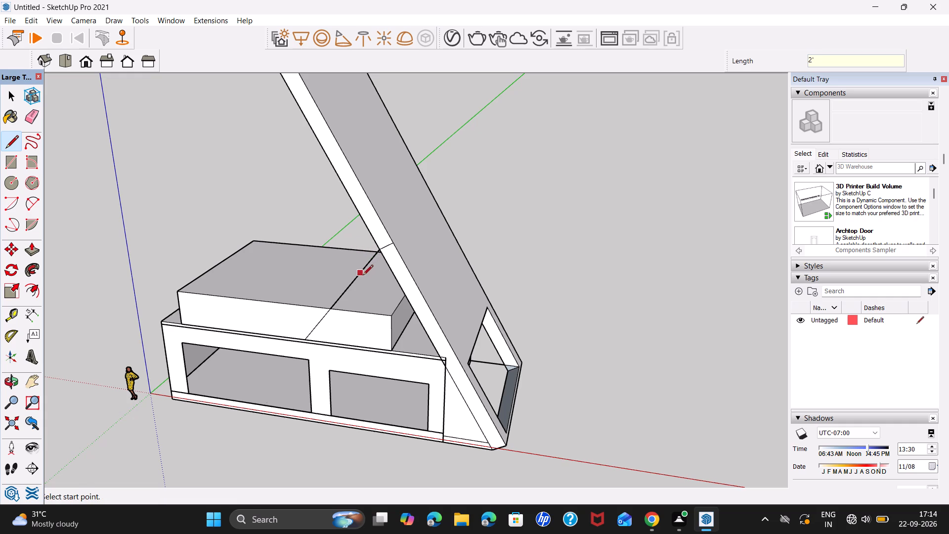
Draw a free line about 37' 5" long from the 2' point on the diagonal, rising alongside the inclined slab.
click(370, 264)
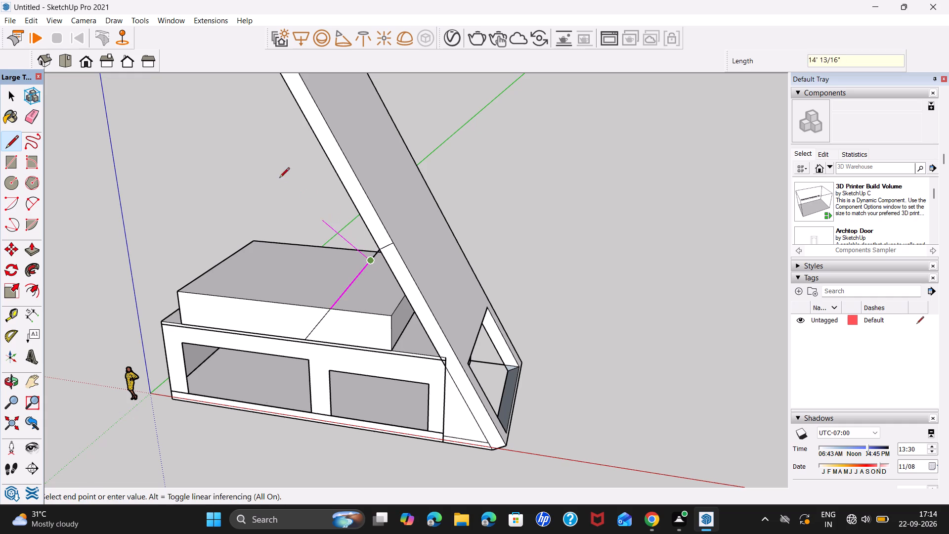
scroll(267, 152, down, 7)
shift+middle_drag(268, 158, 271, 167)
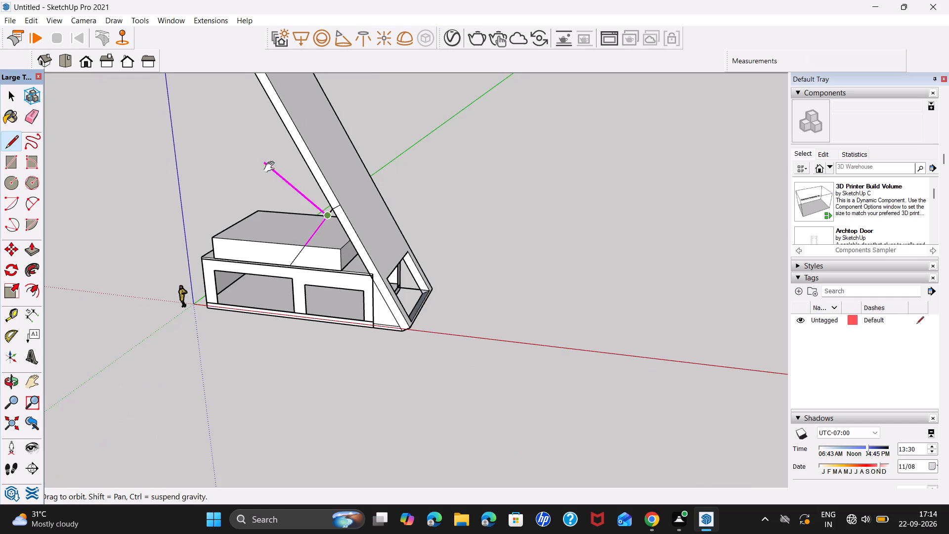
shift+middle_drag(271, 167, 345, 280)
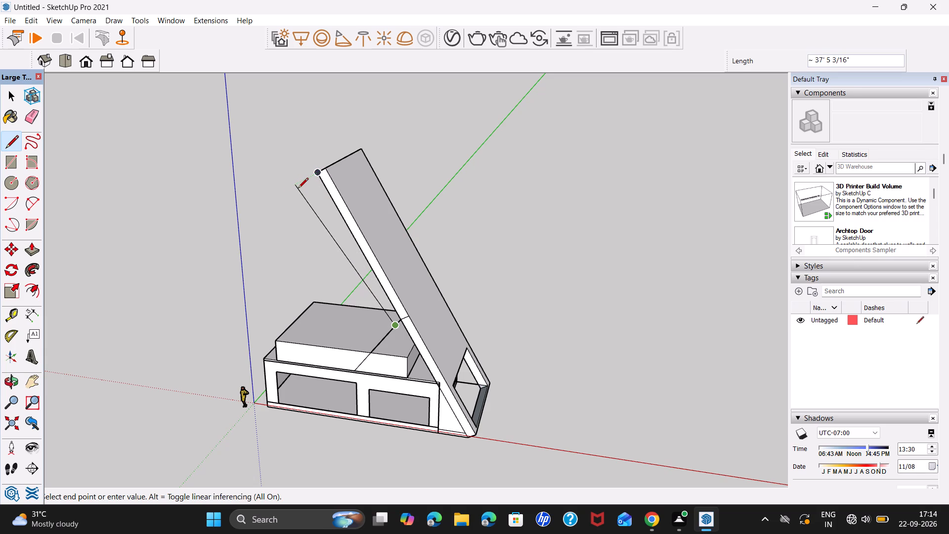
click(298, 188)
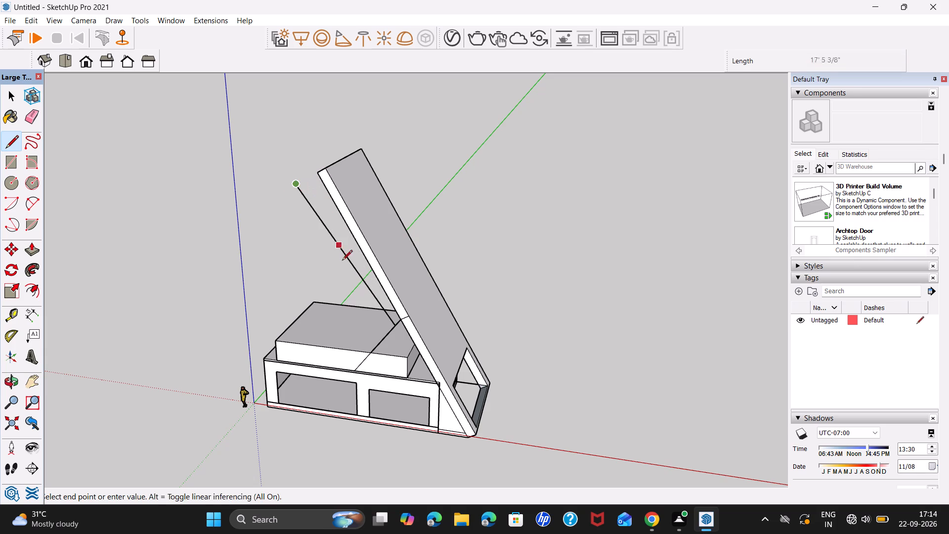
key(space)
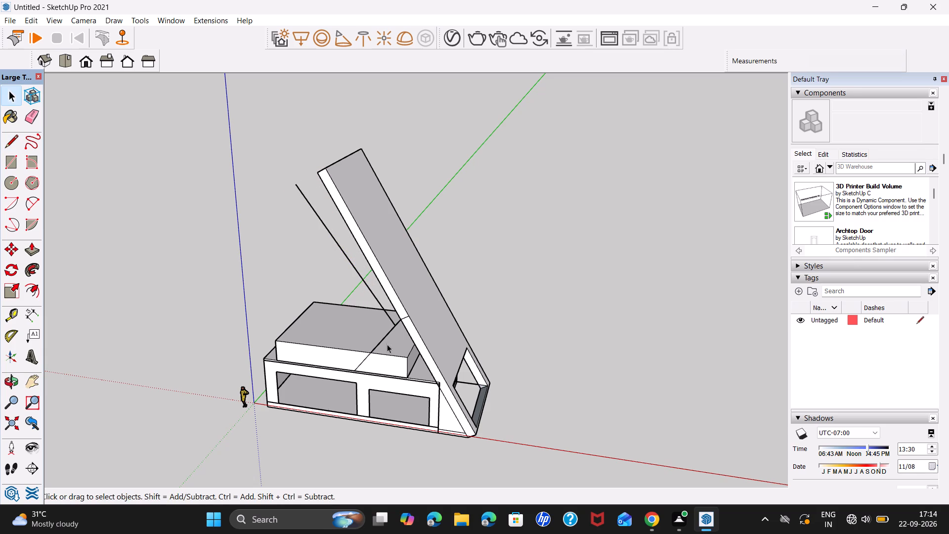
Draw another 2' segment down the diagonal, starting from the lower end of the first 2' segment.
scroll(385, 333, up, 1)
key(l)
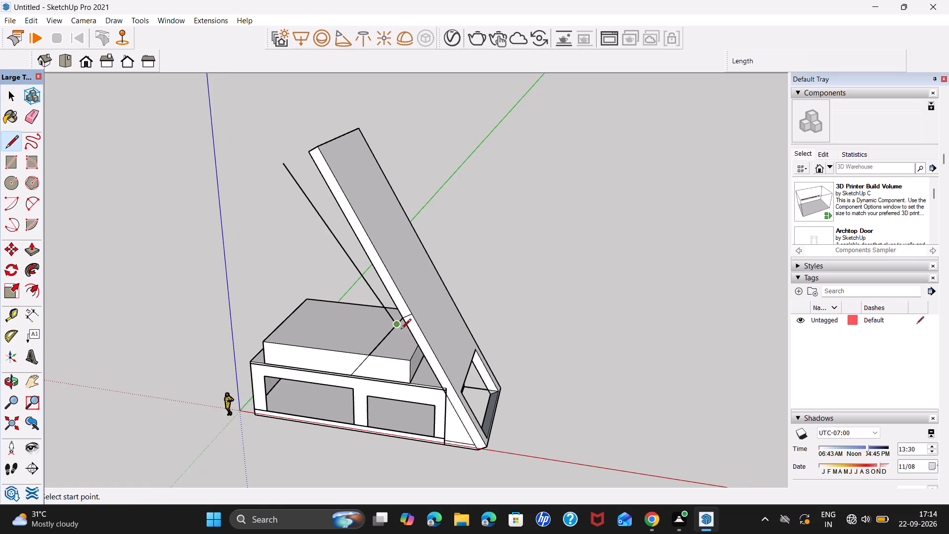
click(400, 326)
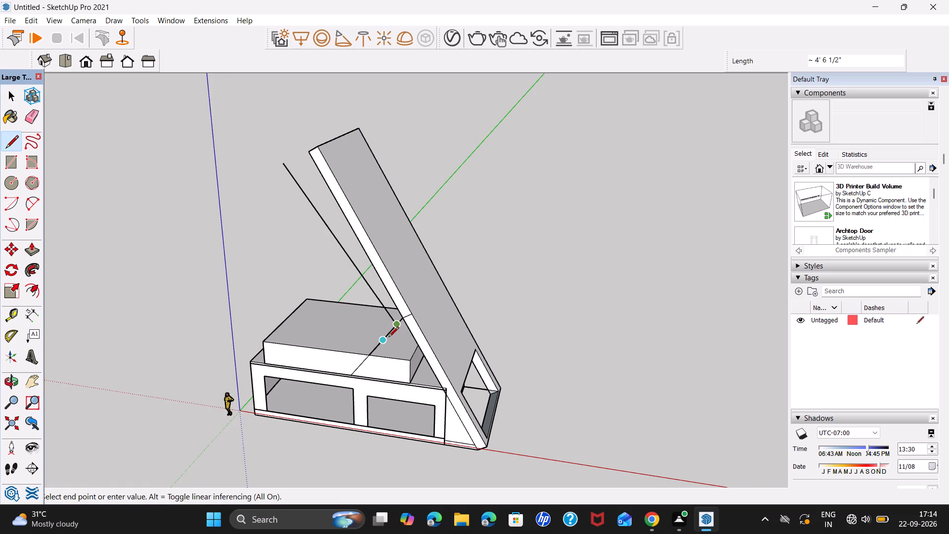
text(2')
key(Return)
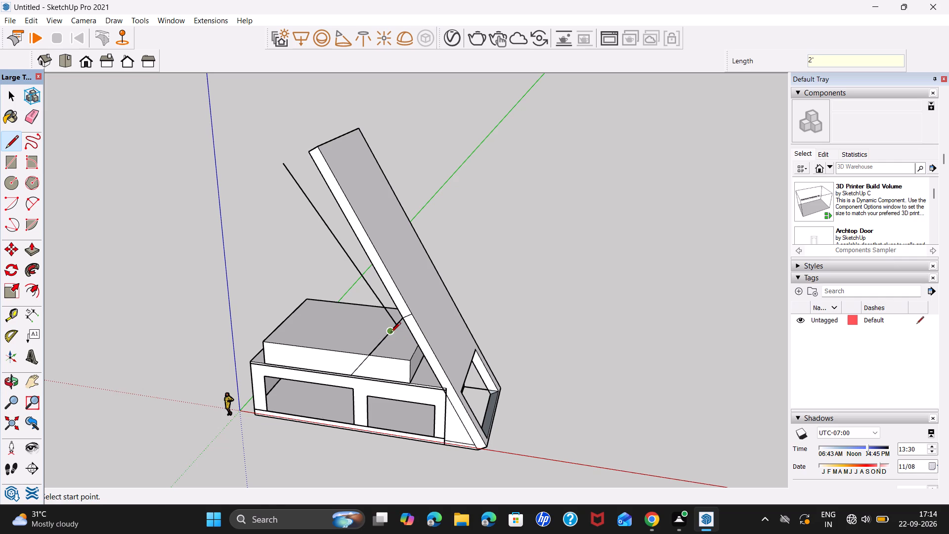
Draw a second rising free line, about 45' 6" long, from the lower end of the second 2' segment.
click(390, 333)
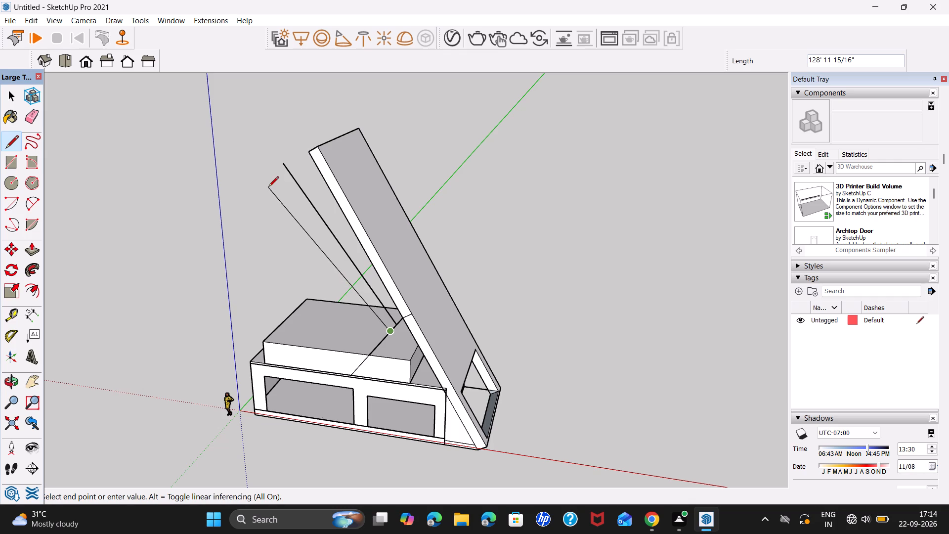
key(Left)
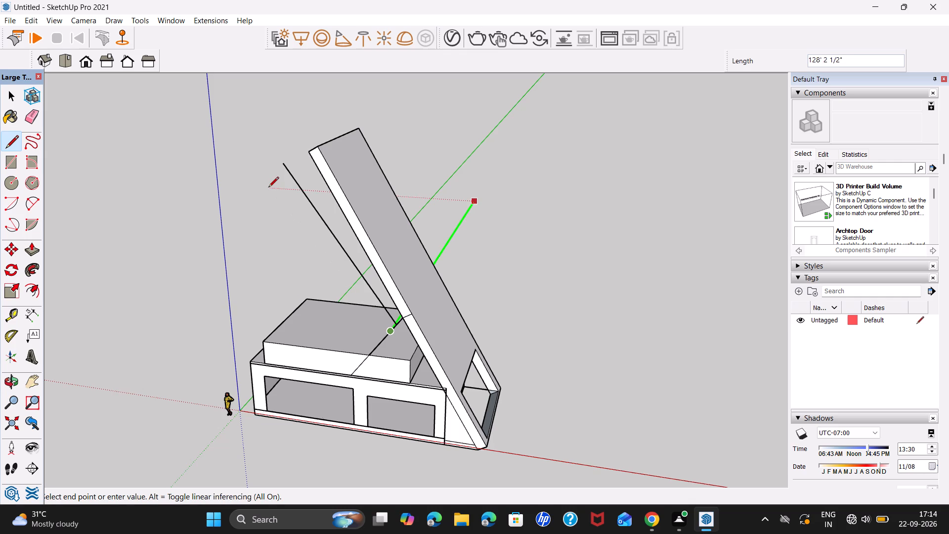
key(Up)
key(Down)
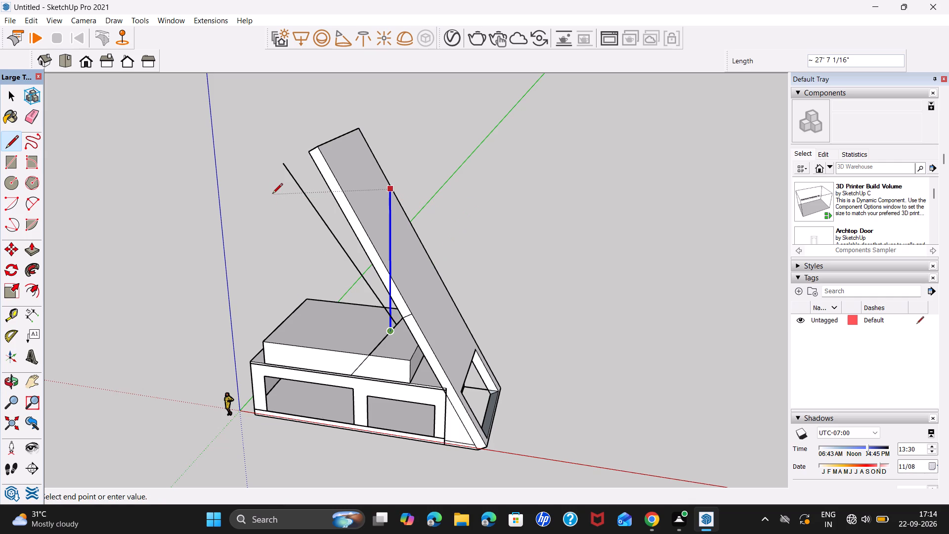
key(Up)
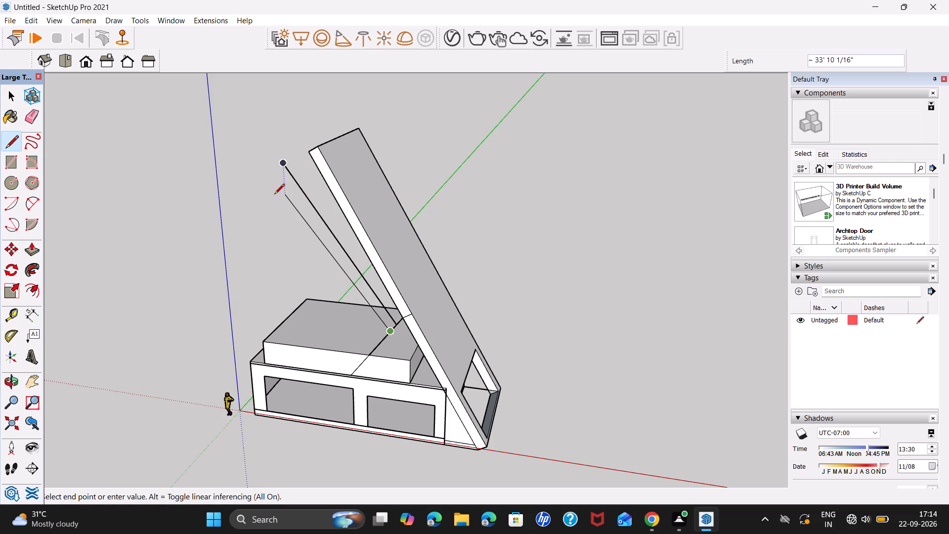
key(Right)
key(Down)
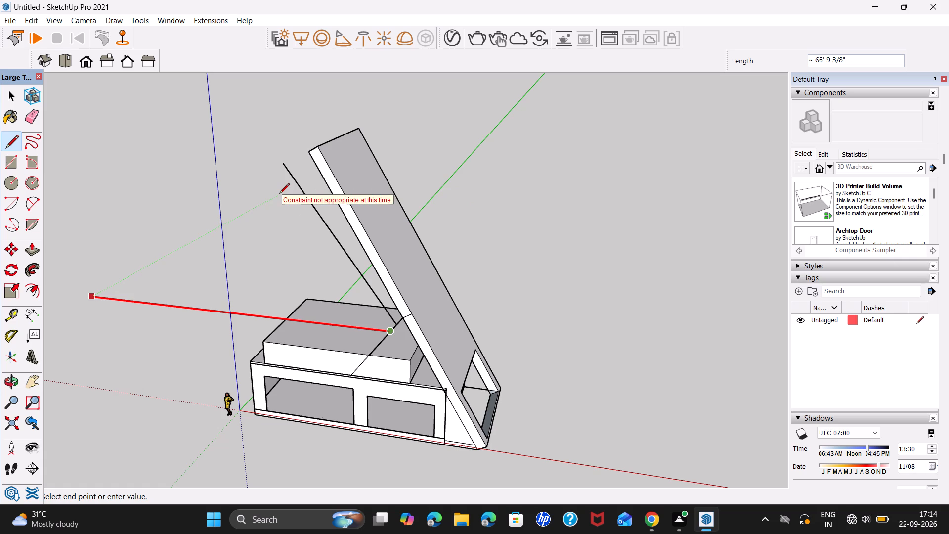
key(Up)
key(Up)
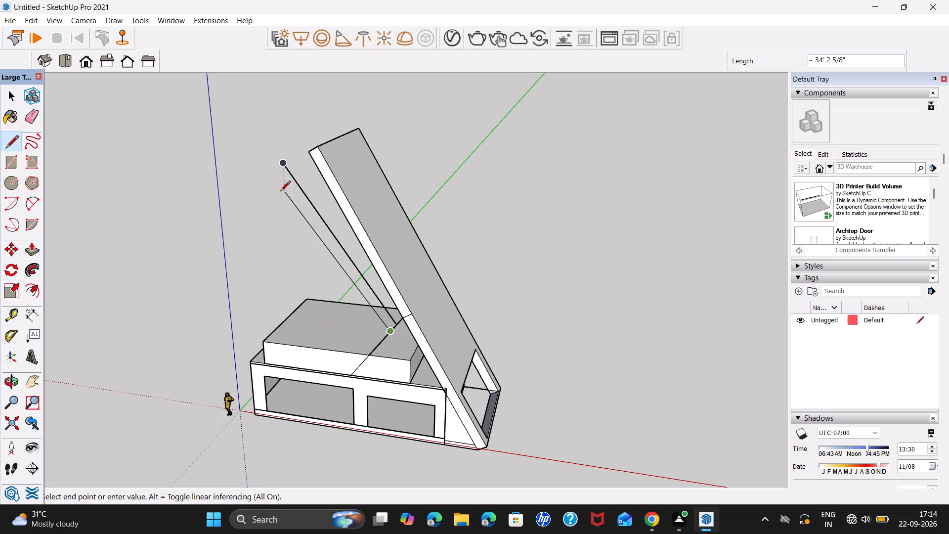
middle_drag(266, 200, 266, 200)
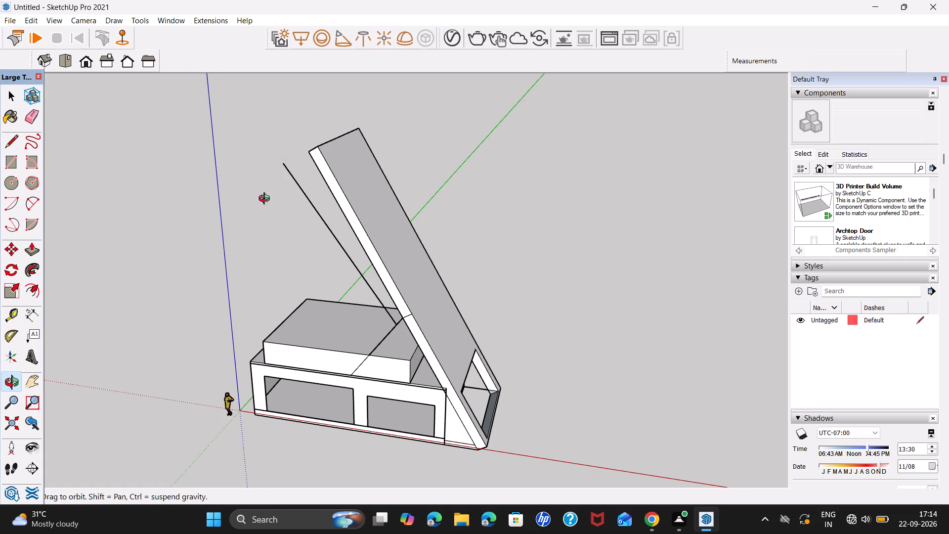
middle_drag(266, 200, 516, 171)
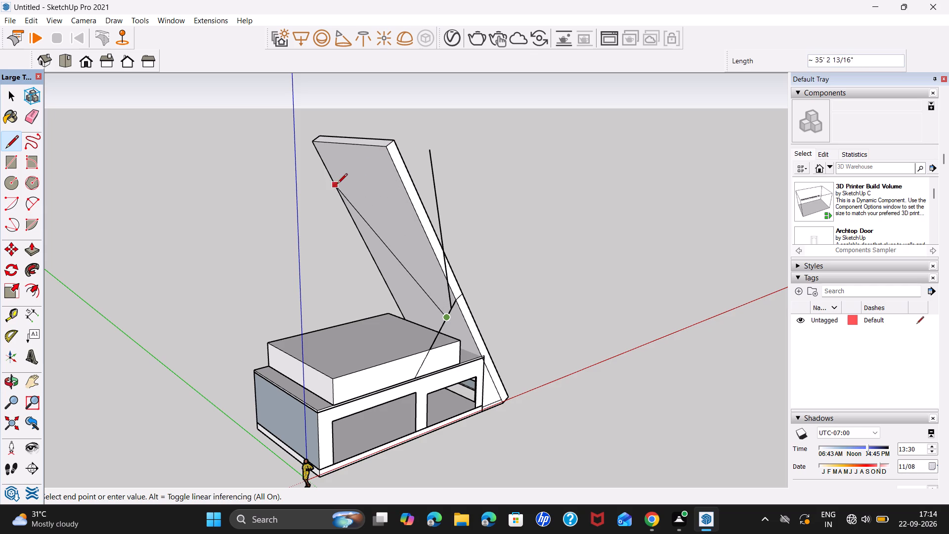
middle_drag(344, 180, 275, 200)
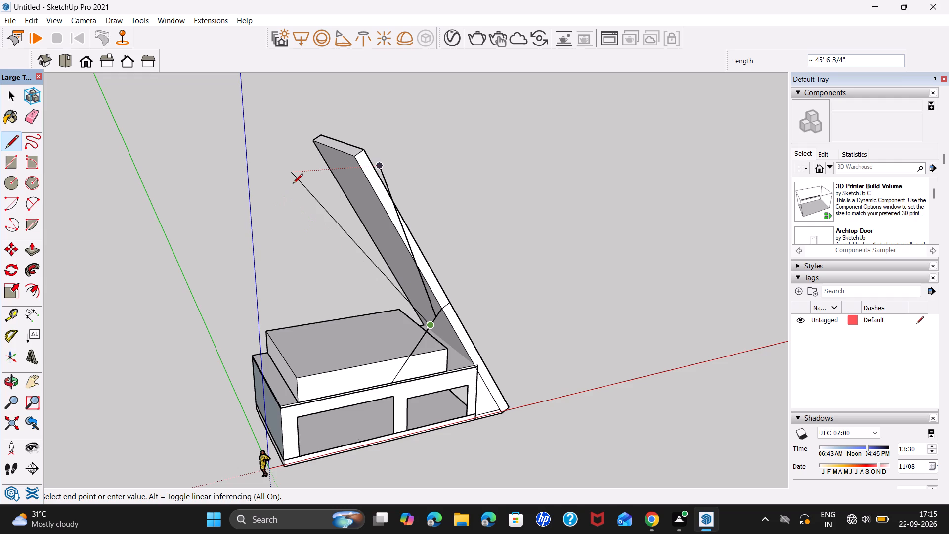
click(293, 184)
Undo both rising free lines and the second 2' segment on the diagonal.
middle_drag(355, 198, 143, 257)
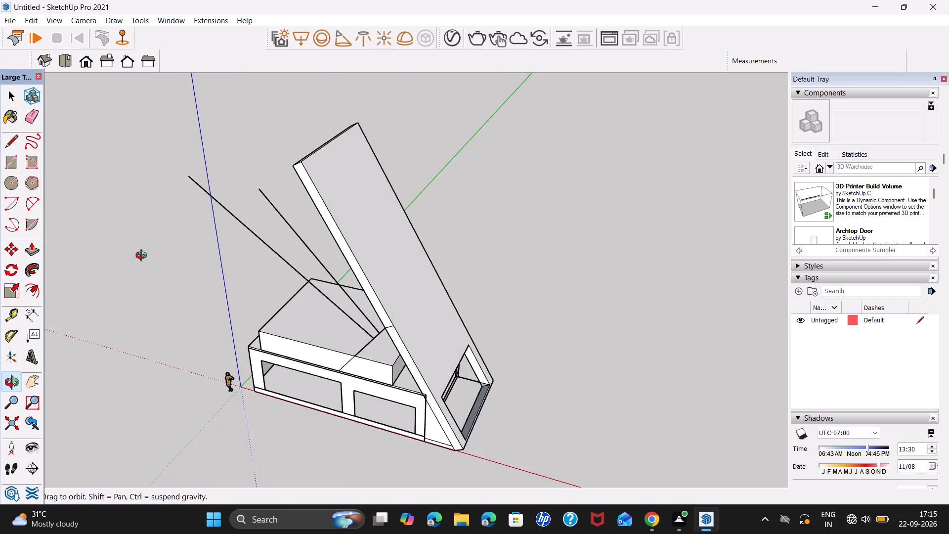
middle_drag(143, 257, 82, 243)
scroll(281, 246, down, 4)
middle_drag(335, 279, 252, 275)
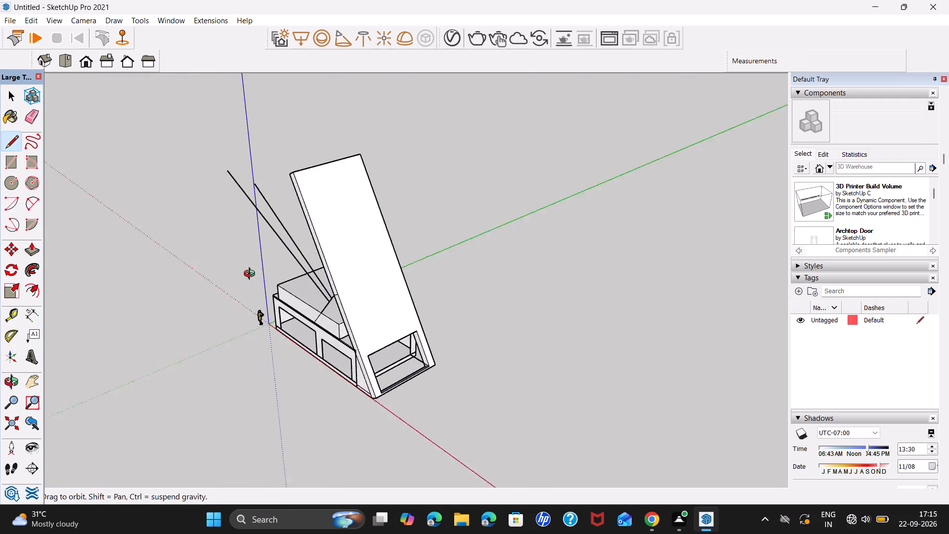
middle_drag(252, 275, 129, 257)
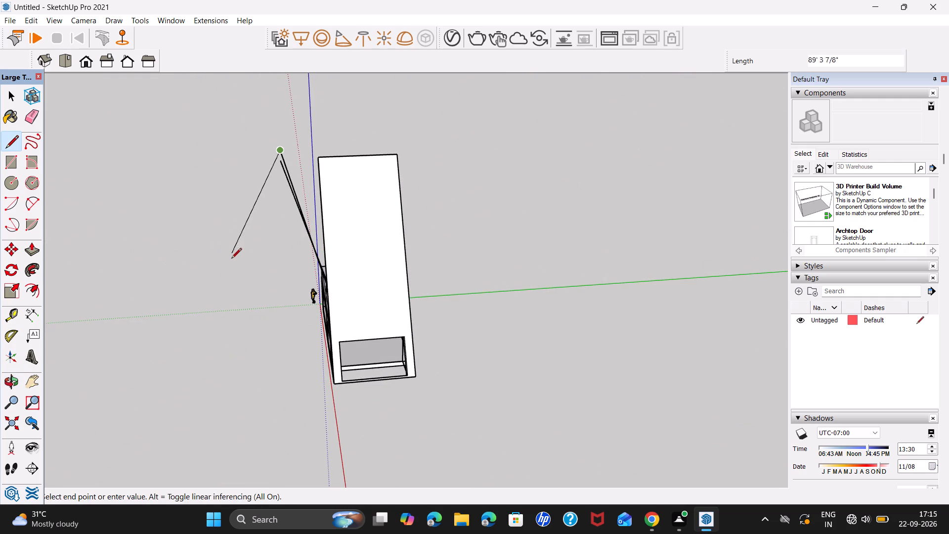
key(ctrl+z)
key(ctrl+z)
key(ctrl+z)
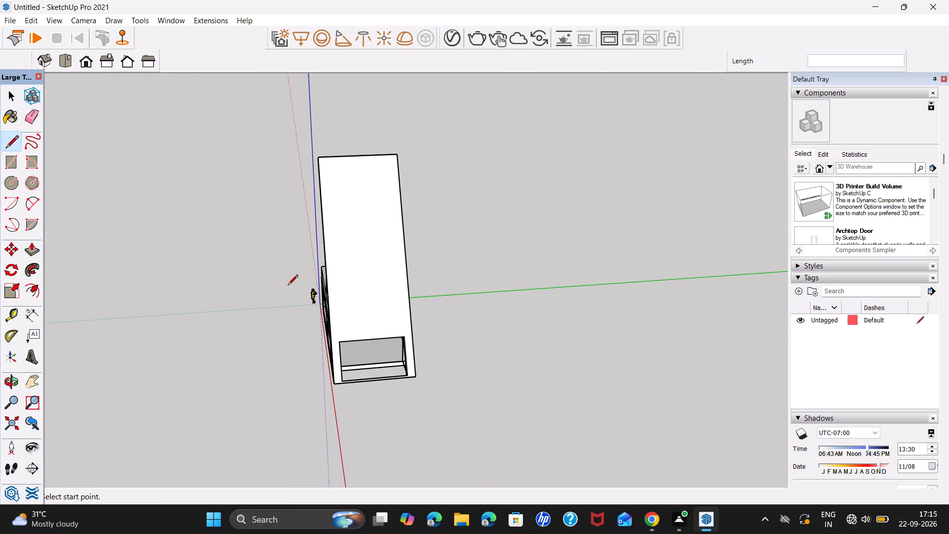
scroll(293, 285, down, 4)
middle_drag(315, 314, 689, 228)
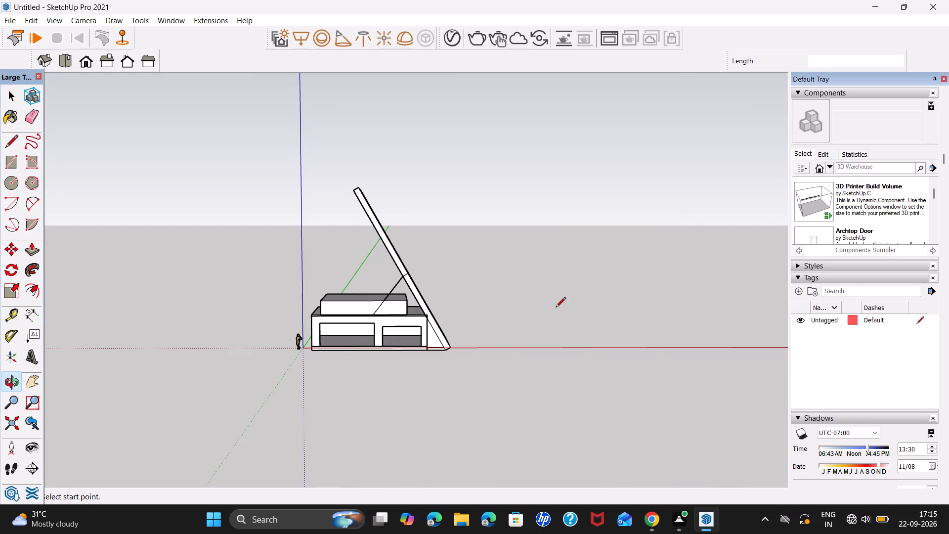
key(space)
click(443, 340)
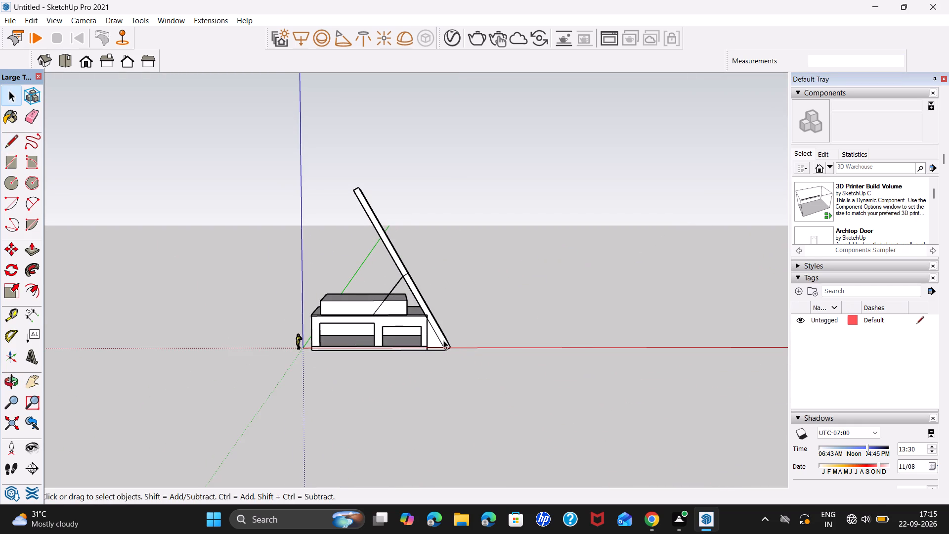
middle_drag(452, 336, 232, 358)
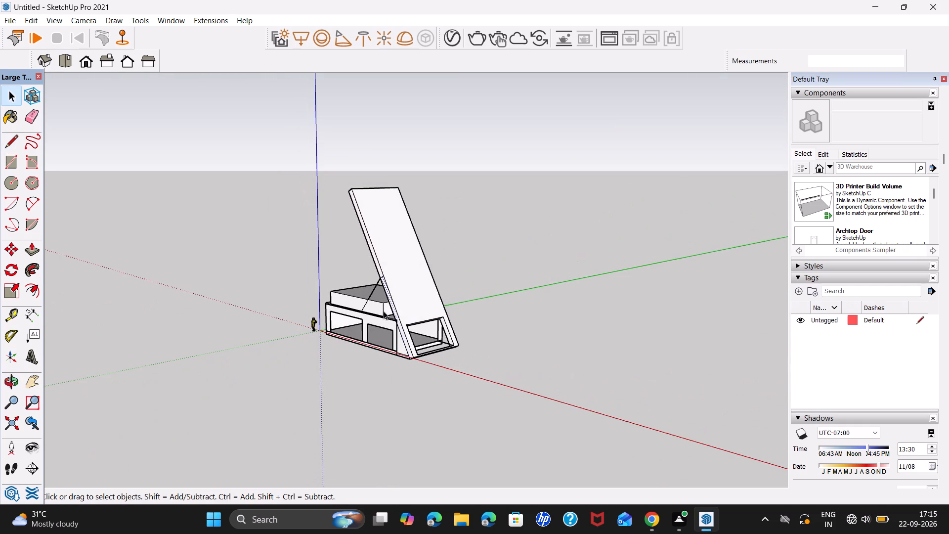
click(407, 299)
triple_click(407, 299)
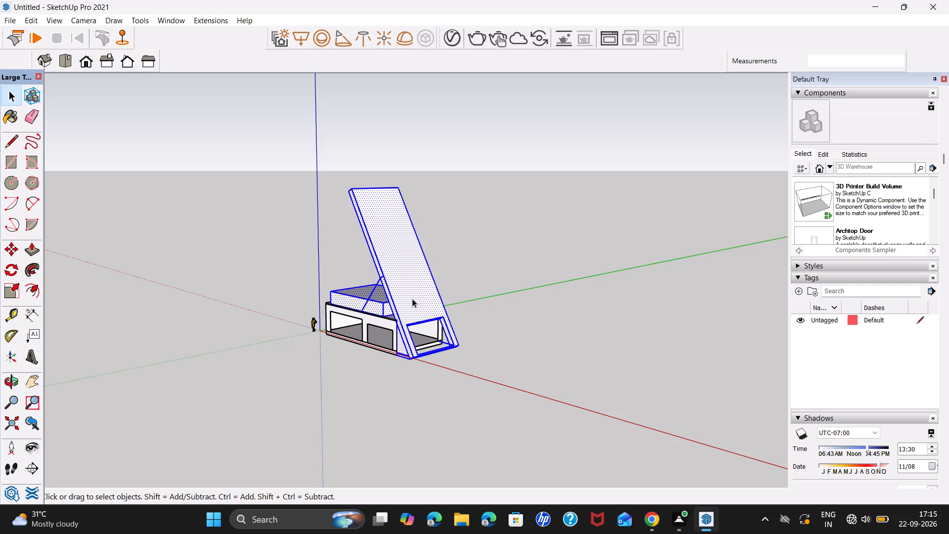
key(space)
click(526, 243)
Select the inclined slab's near narrow side, including both lengths of its face and long edges, plus the broad outer face.
scroll(406, 331, up, 5)
click(404, 337)
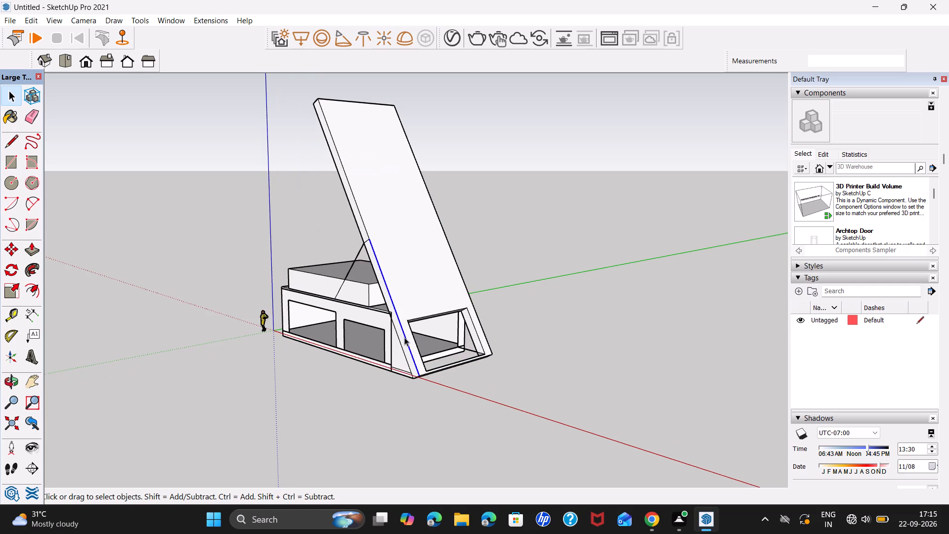
ctrl+click(380, 289)
ctrl+click(360, 227)
ctrl+click(364, 224)
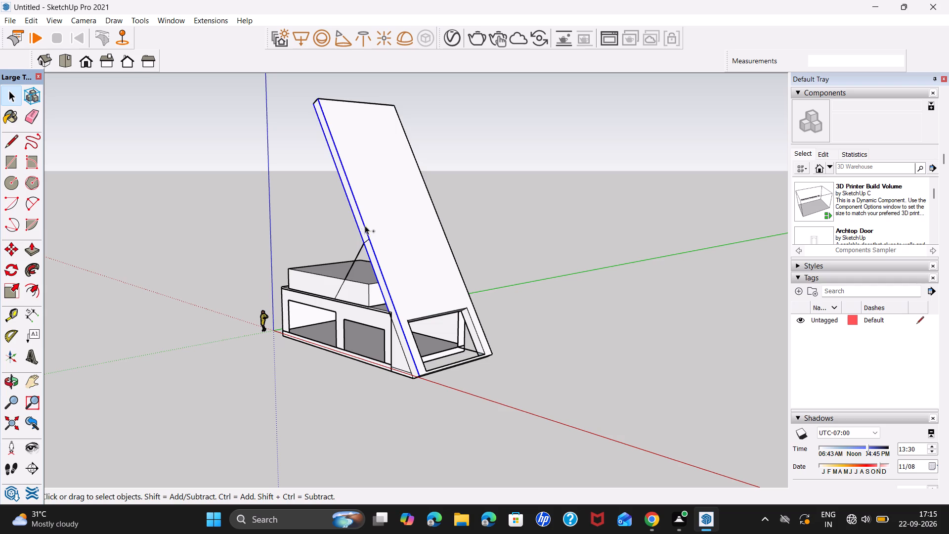
ctrl+click(361, 229)
ctrl+click(373, 250)
ctrl+click(373, 257)
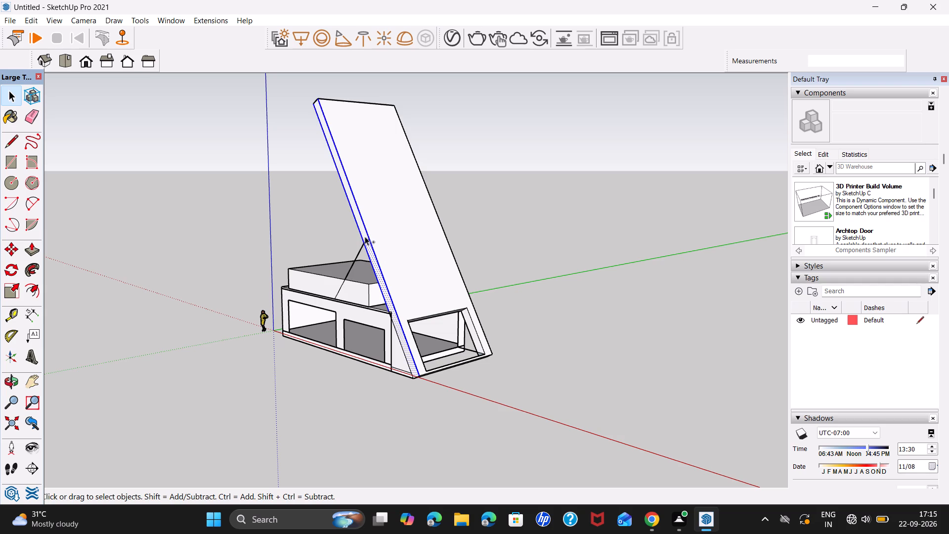
ctrl+click(365, 235)
ctrl+click(378, 235)
Add the edges of the slab's lower opening and the long edges and narrow face on its far side to the selection.
ctrl+scroll(484, 356, up, 1)
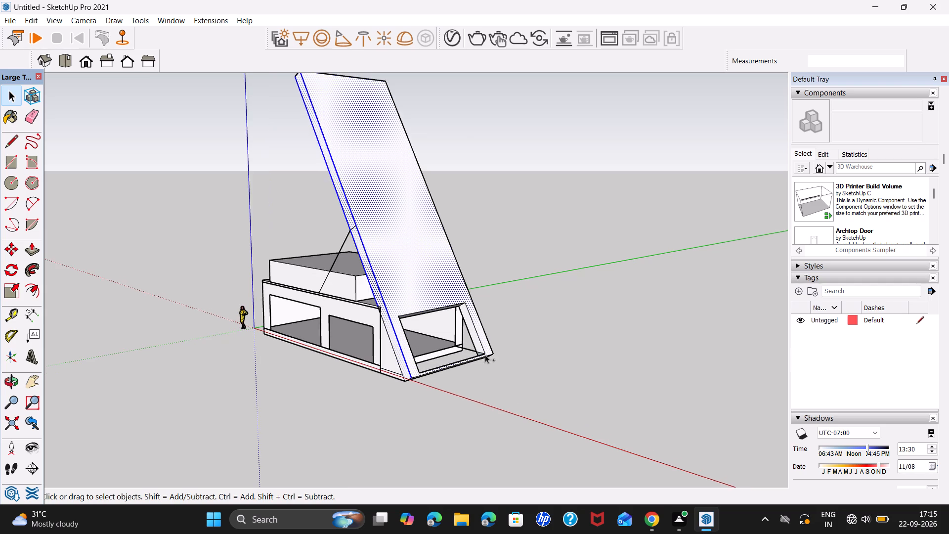
ctrl+middle_drag(485, 354, 403, 304)
ctrl+click(473, 337)
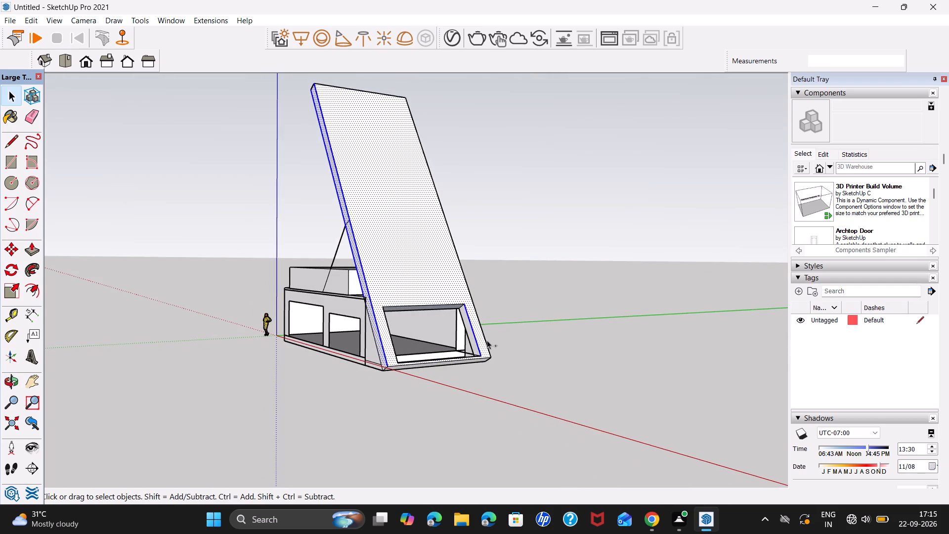
ctrl+middle_drag(513, 339, 403, 371)
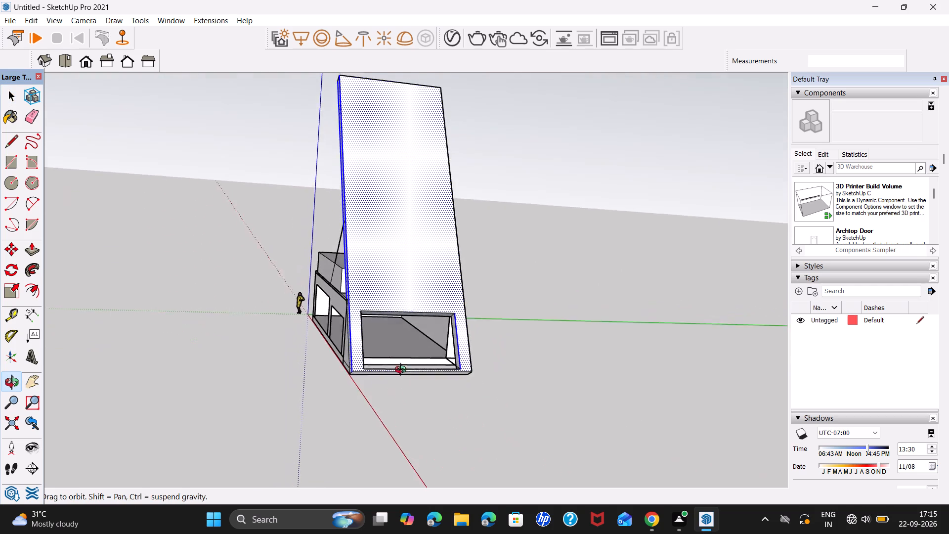
ctrl+middle_drag(403, 371, 403, 312)
ctrl+click(407, 360)
ctrl+middle_drag(551, 343, 278, 359)
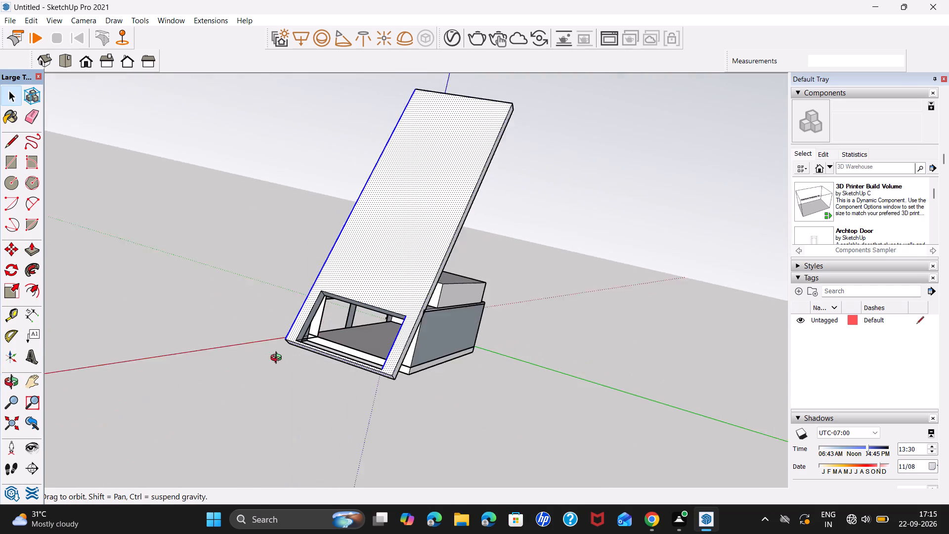
ctrl+middle_drag(278, 359, 258, 346)
ctrl+click(402, 336)
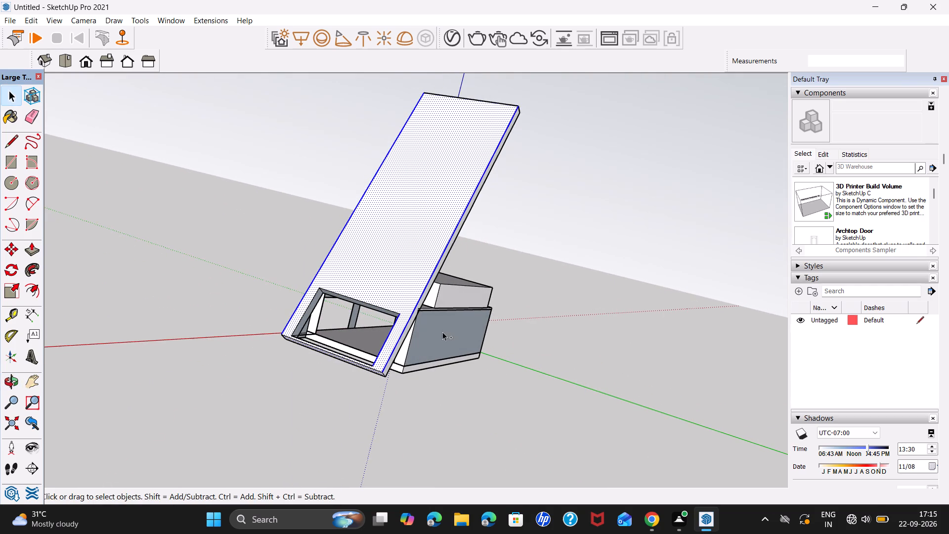
ctrl+scroll(409, 331, up, 7)
ctrl+click(403, 329)
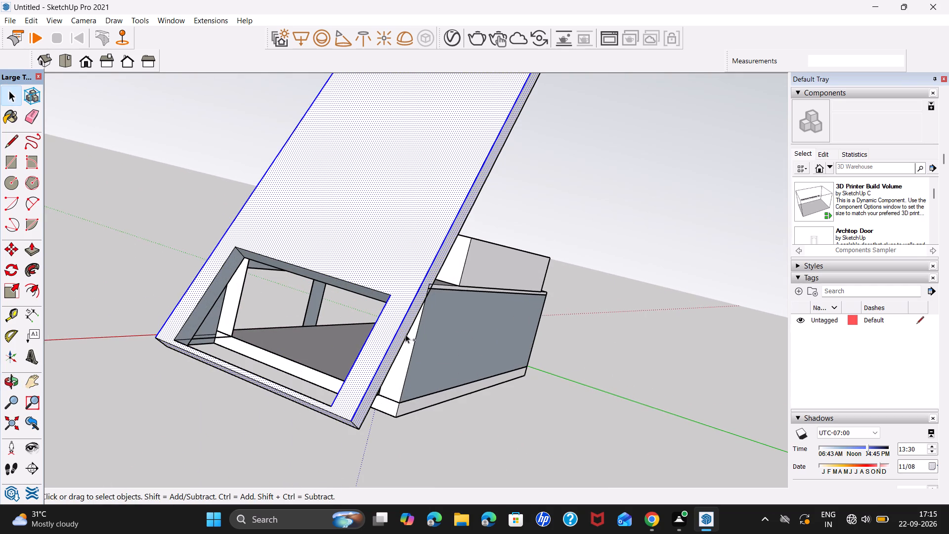
ctrl+click(405, 334)
Add the slab's underside geometry and its top end face to the selection.
ctrl+scroll(480, 307, up, 1)
ctrl+middle_drag(474, 311, 170, 284)
ctrl+scroll(359, 243, down, 4)
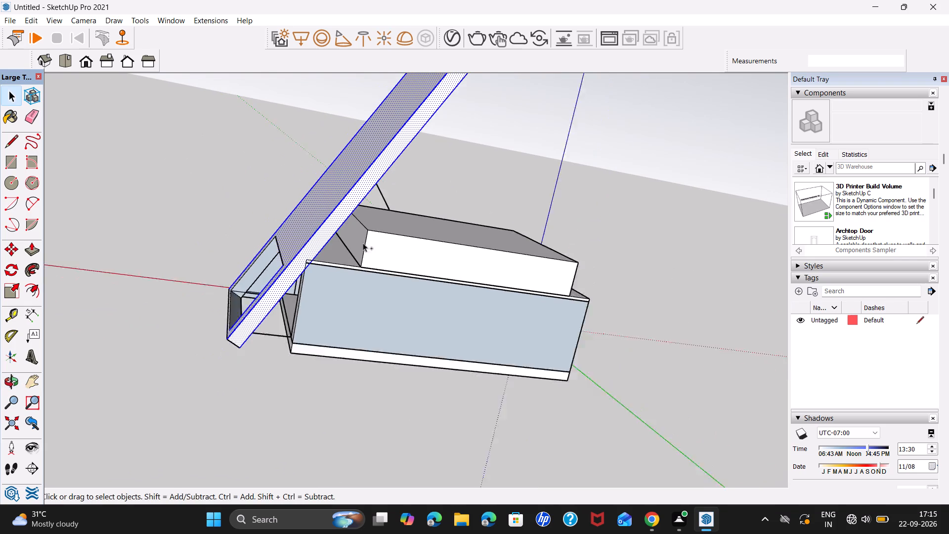
ctrl+scroll(363, 243, down, 3)
ctrl+middle_drag(462, 240, 151, 271)
ctrl+click(321, 199)
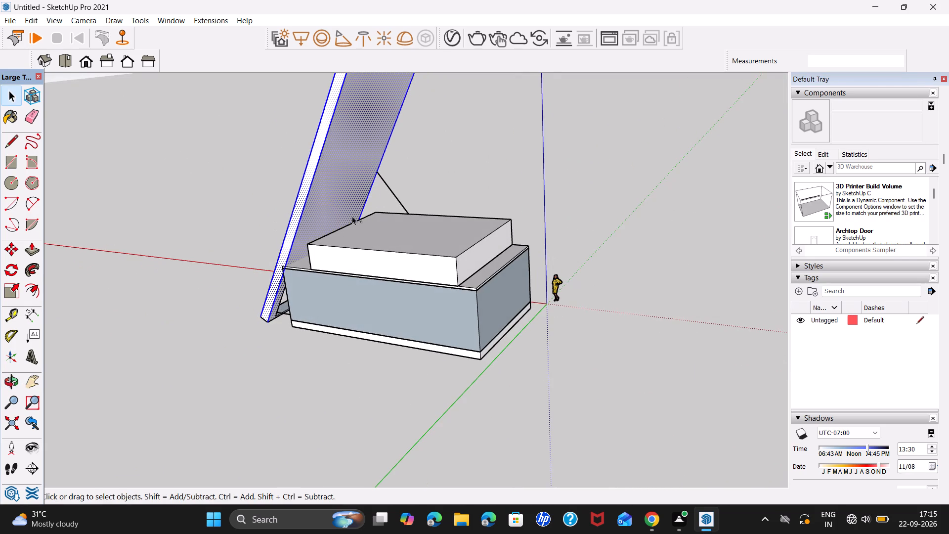
ctrl+scroll(353, 224, down, 14)
scroll(370, 178, up, 2)
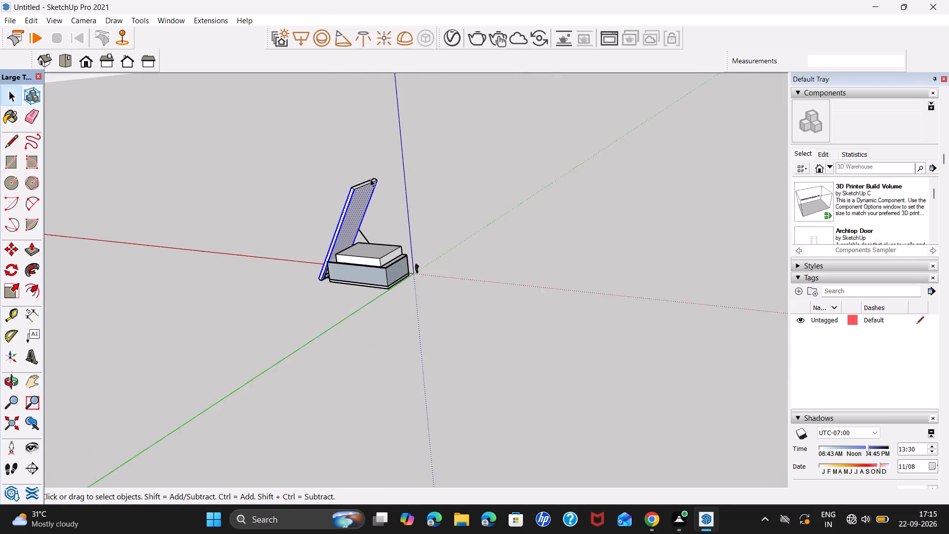
scroll(370, 178, up, 19)
ctrl+click(370, 192)
Copy the selected slab geometry from its bottom corner to the 2' point on the diagonal, about 28' 10" away.
scroll(270, 269, down, 3)
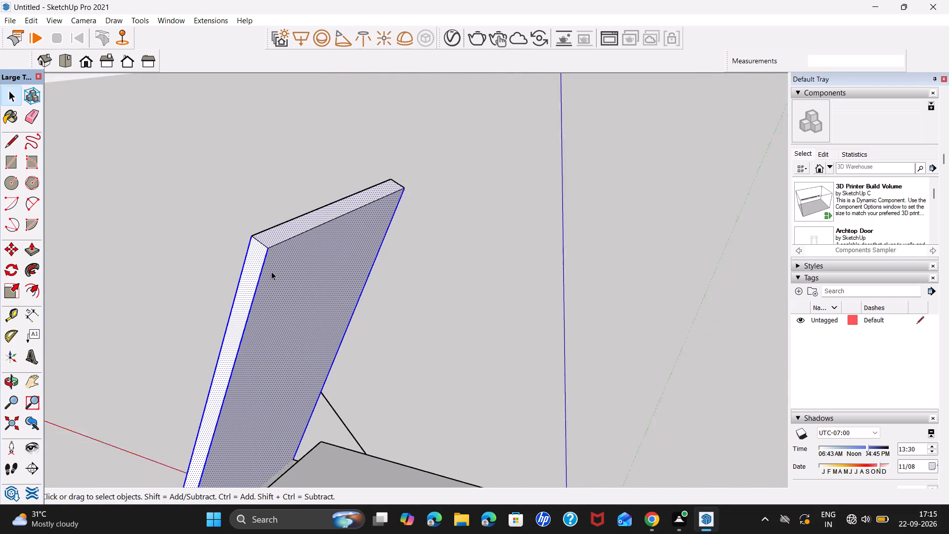
scroll(271, 271, down, 13)
middle_drag(245, 295, 587, 358)
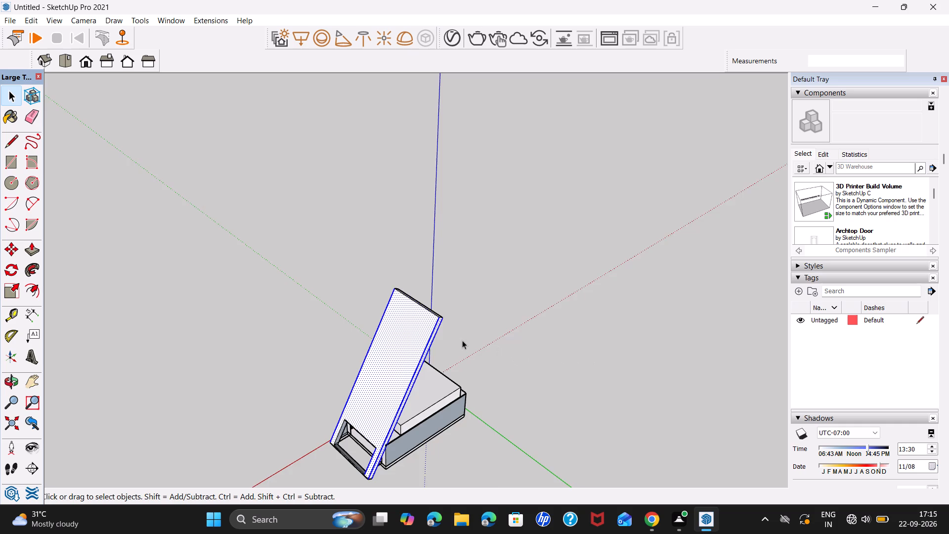
scroll(431, 322, up, 8)
key(m)
scroll(410, 386, down, 9)
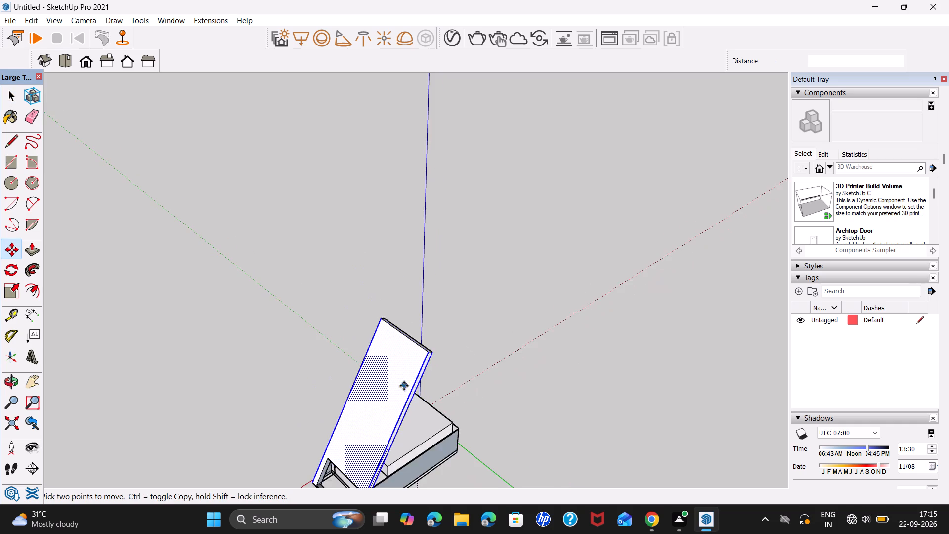
scroll(404, 386, down, 7)
middle_drag(381, 428, 686, 280)
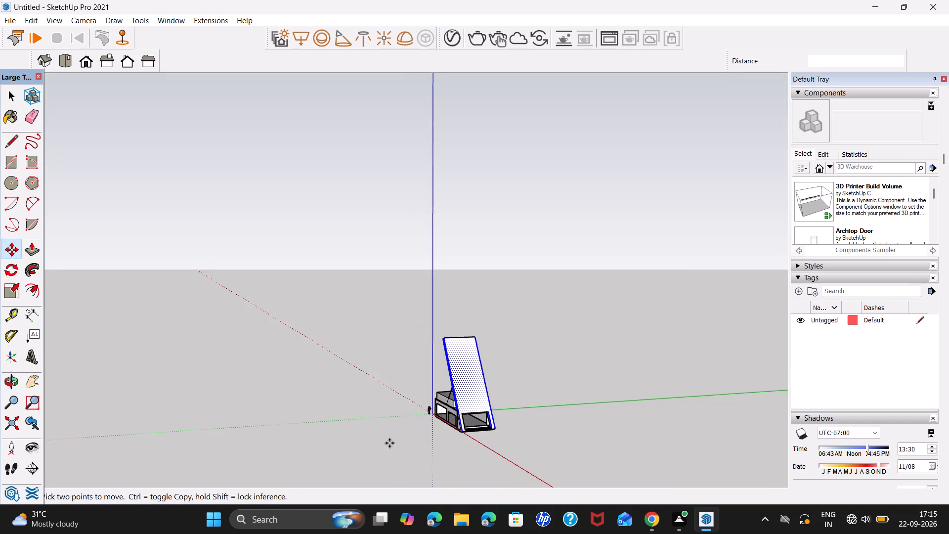
scroll(444, 419, up, 14)
middle_drag(449, 435, 660, 379)
scroll(433, 430, up, 2)
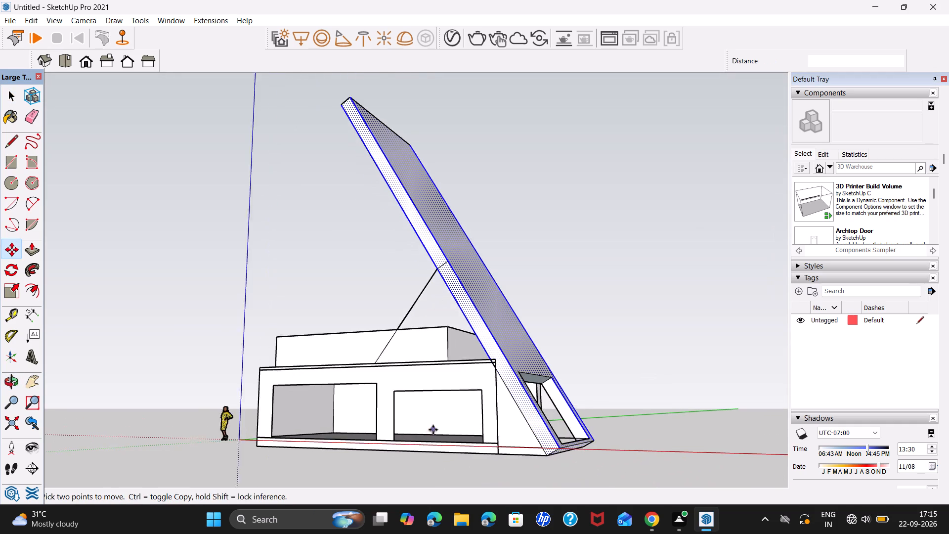
middle_drag(450, 431, 590, 413)
scroll(525, 408, down, 6)
shift+middle_drag(509, 404, 439, 421)
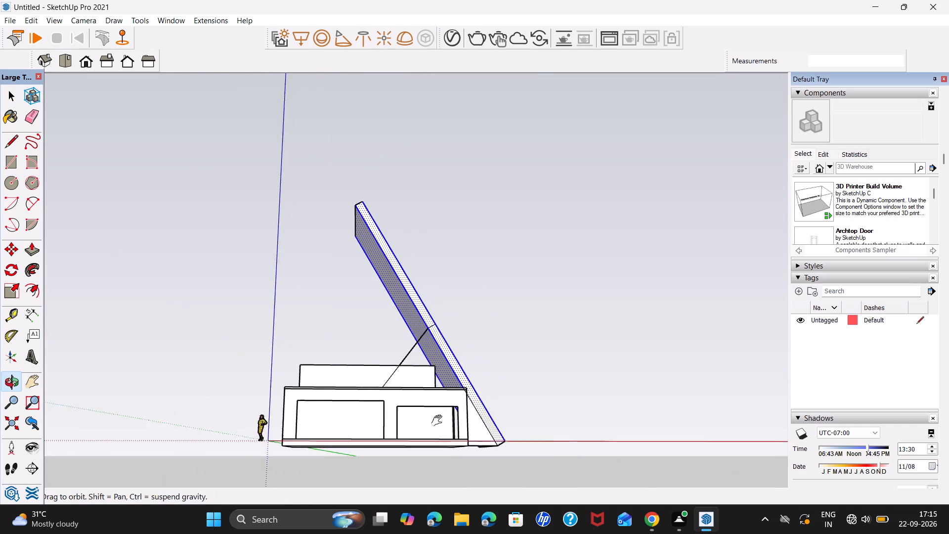
shift+middle_drag(439, 421, 416, 426)
scroll(455, 436, up, 4)
click(440, 467)
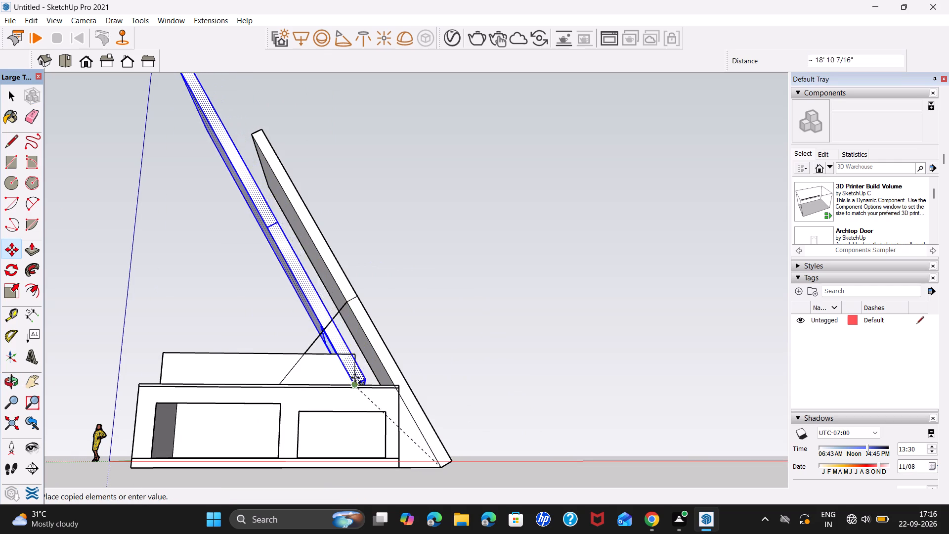
click(321, 327)
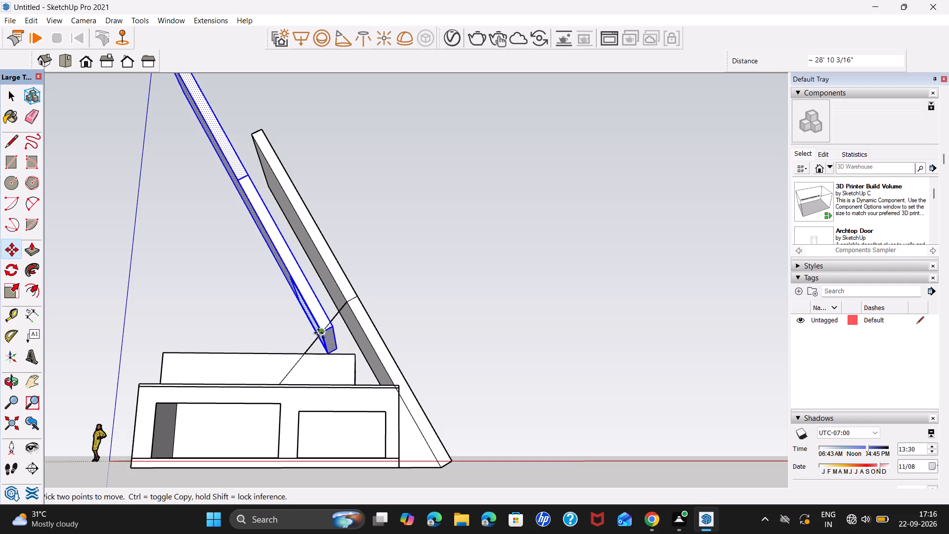
Copy the slab again about 6' 9" farther down the diagonal, from the first copy's lower corner, and clear the selection.
click(319, 332)
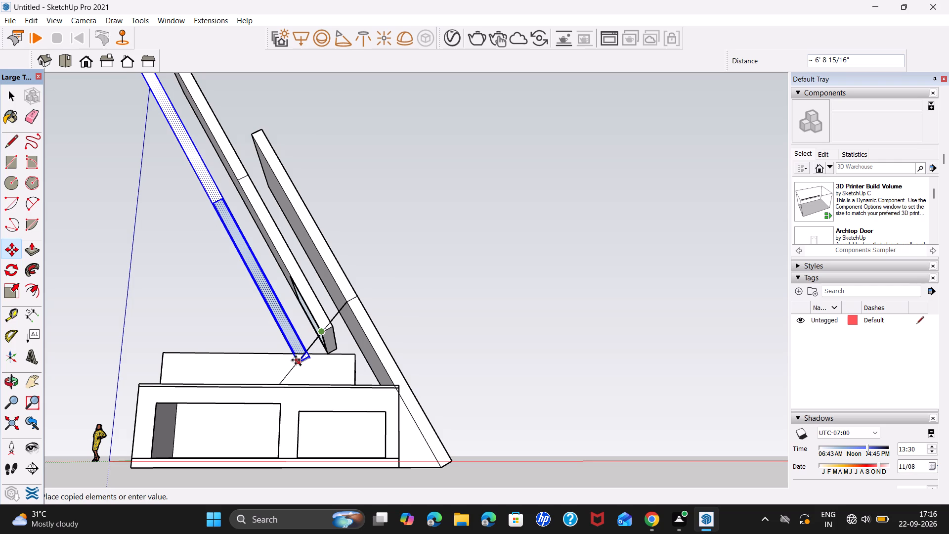
click(296, 360)
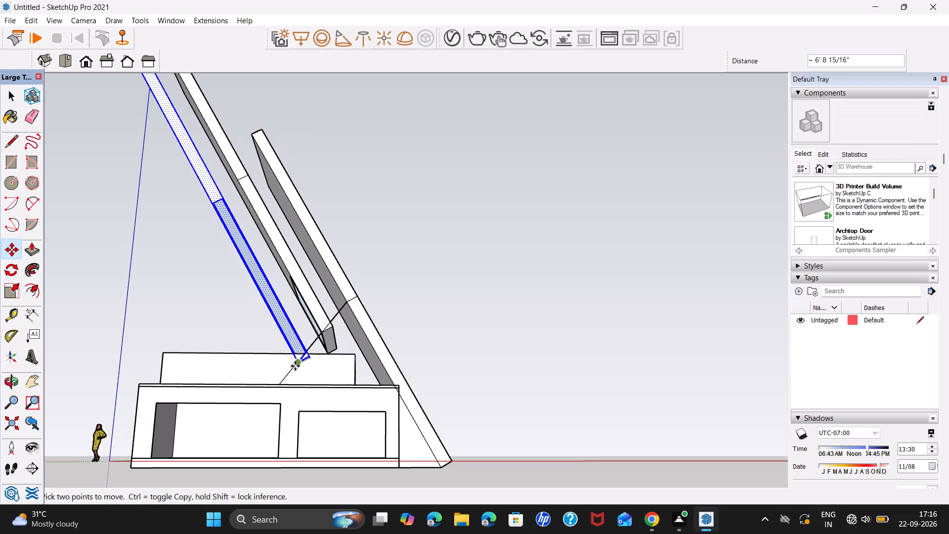
click(296, 364)
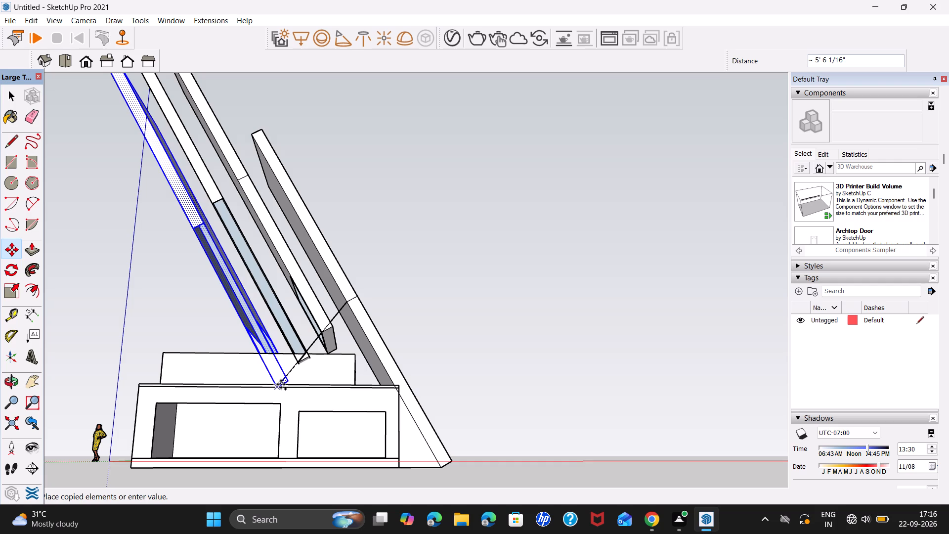
key(space)
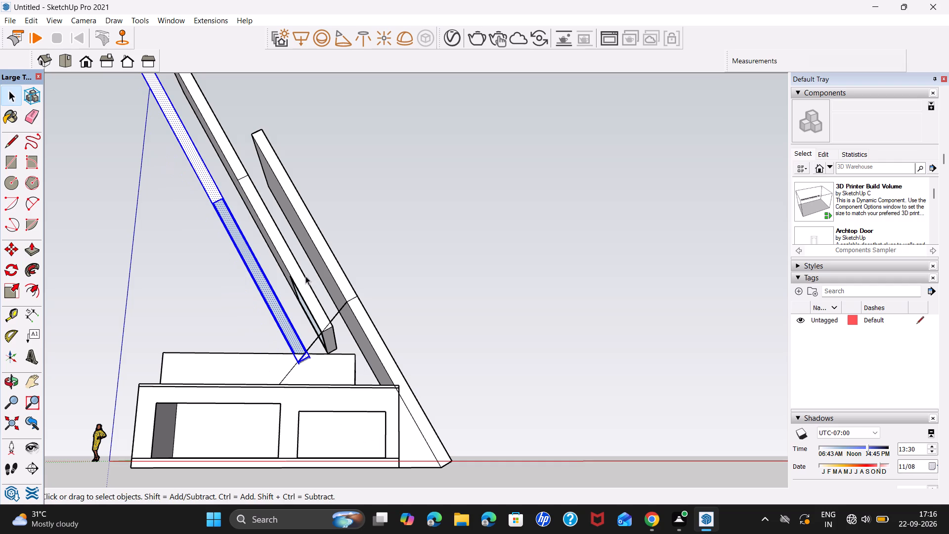
click(481, 267)
Draw a line about 23' 3" long across the first slab copy's broad outer face, starting at the dividing mark on its narrow side.
middle_drag(298, 310, 565, 414)
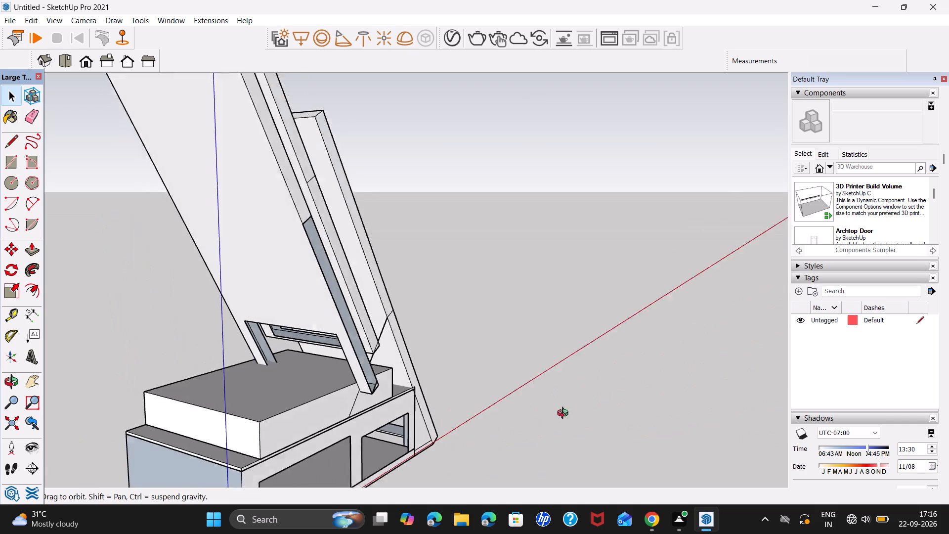
middle_drag(565, 414, 578, 414)
scroll(421, 339, down, 6)
middle_drag(388, 321, 202, 435)
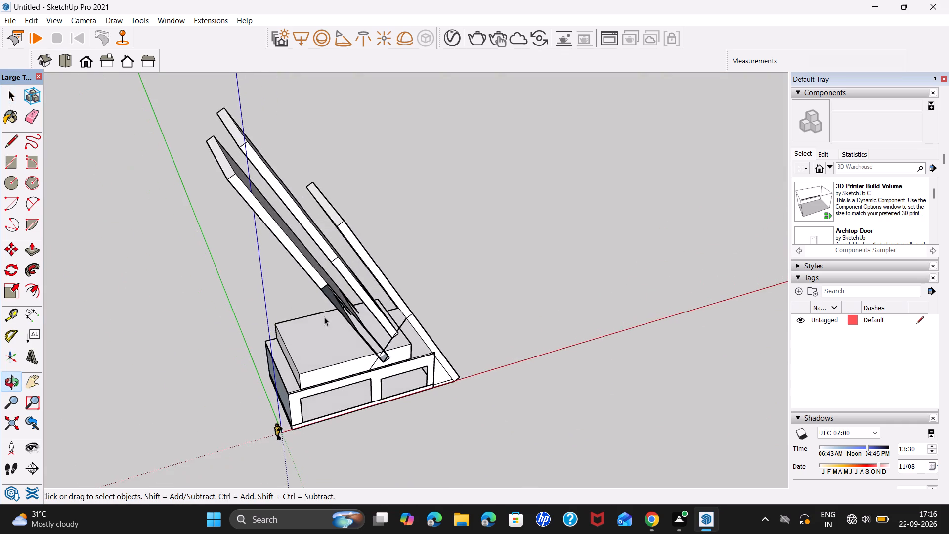
scroll(347, 296, down, 3)
middle_drag(390, 285, 252, 390)
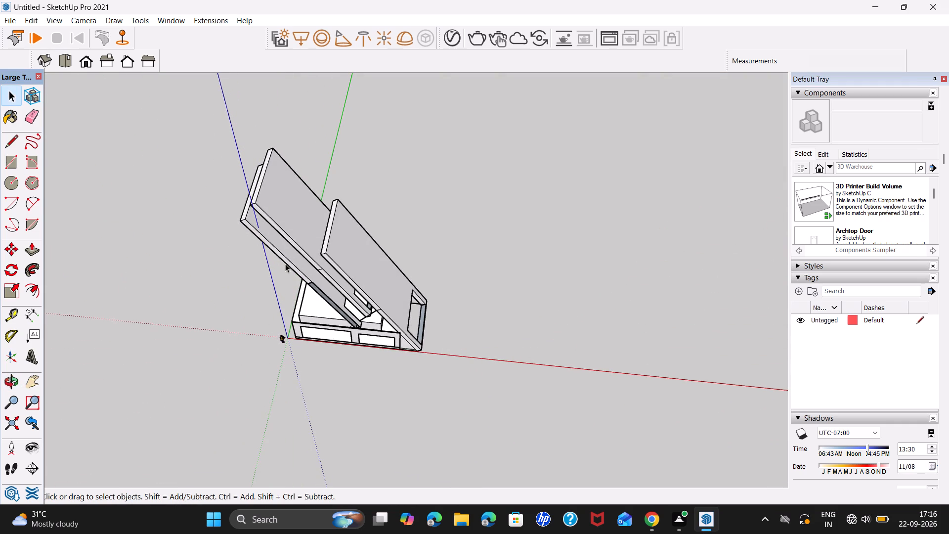
middle_drag(332, 262, 332, 209)
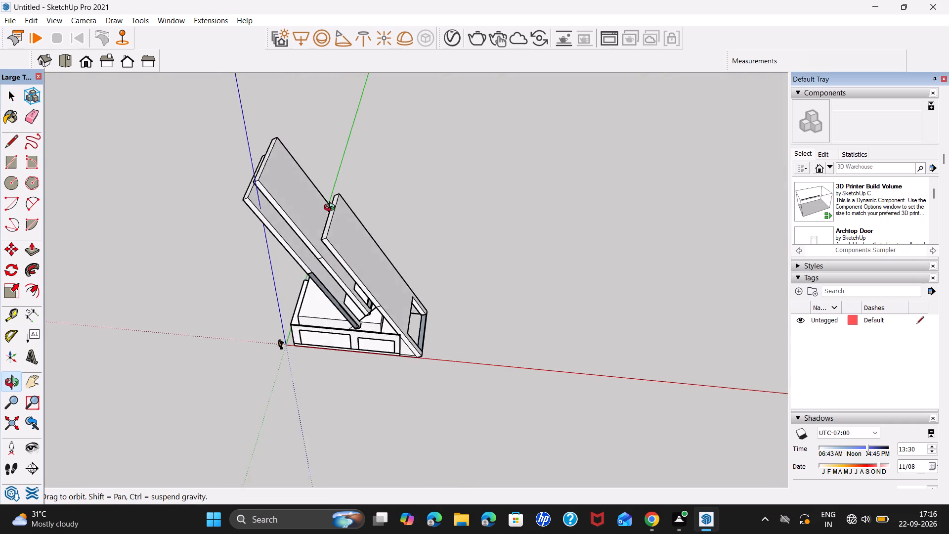
middle_drag(332, 209, 391, 116)
scroll(310, 229, up, 6)
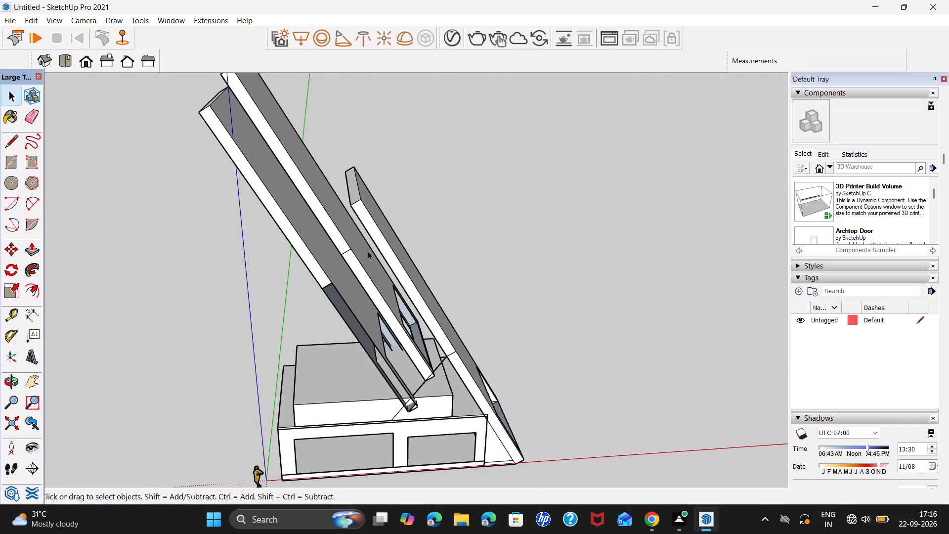
key(l)
click(350, 250)
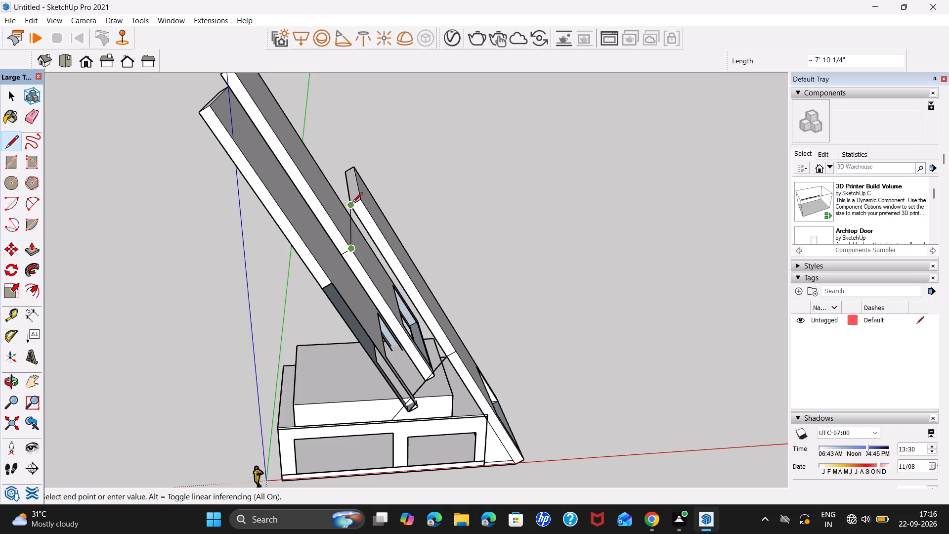
click(345, 208)
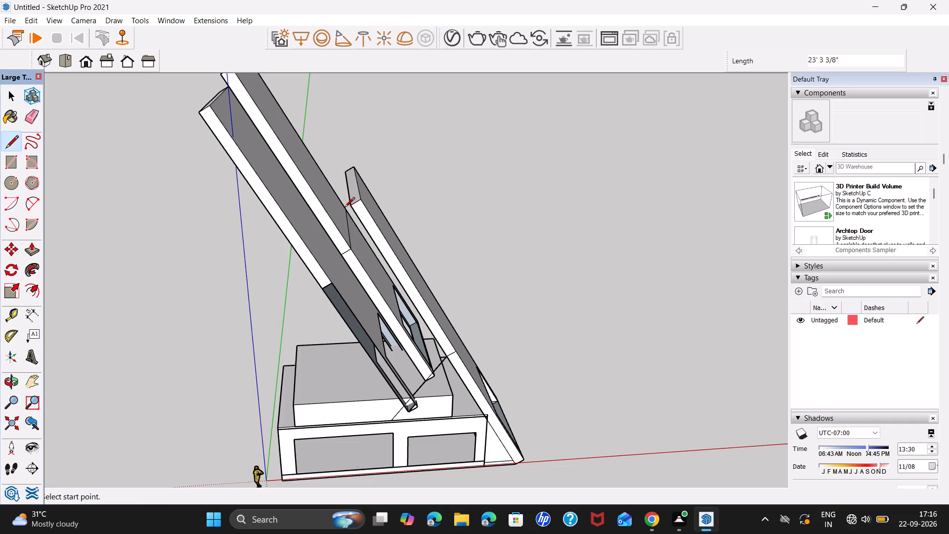
key(space)
Delete the first slab copy's faces and remaining long edge above the new dividing line.
click(341, 220)
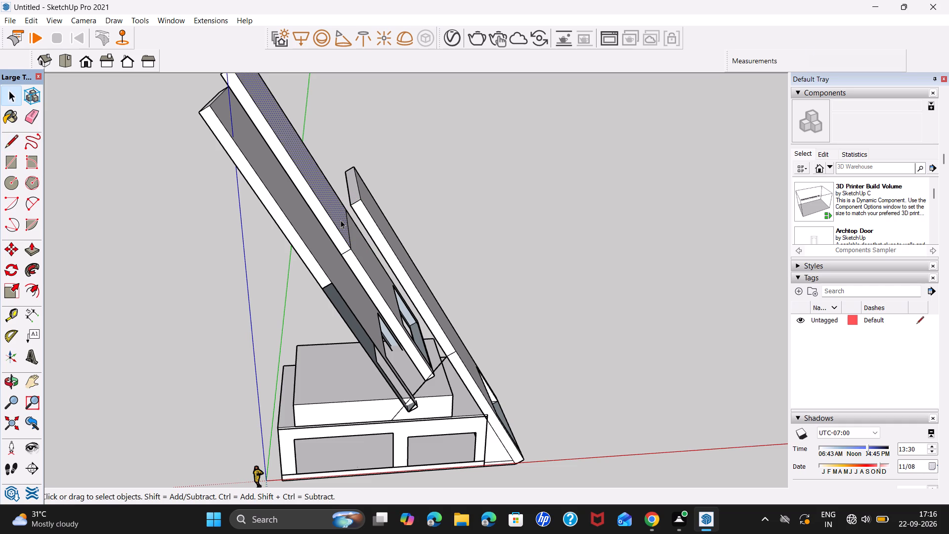
key(Delete)
click(337, 229)
key(Delete)
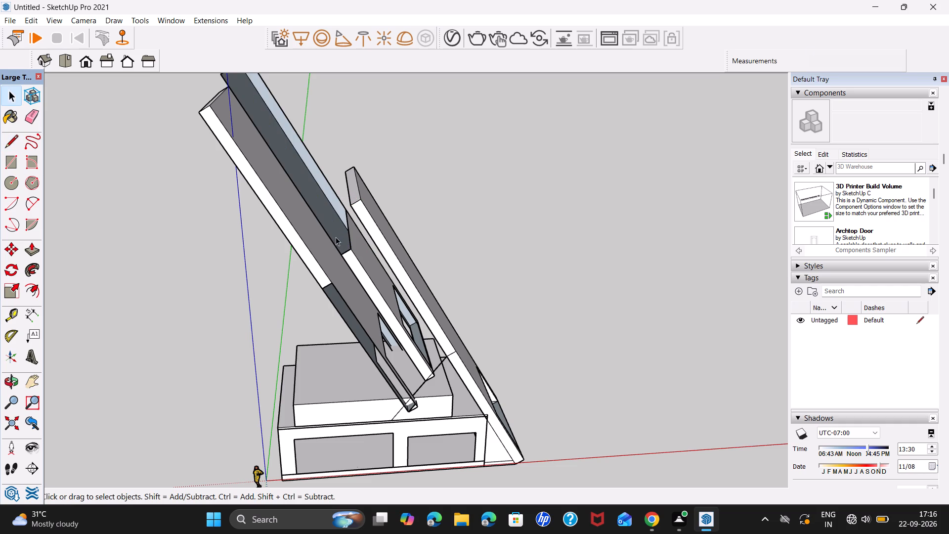
click(333, 241)
key(Delete)
click(335, 212)
key(Delete)
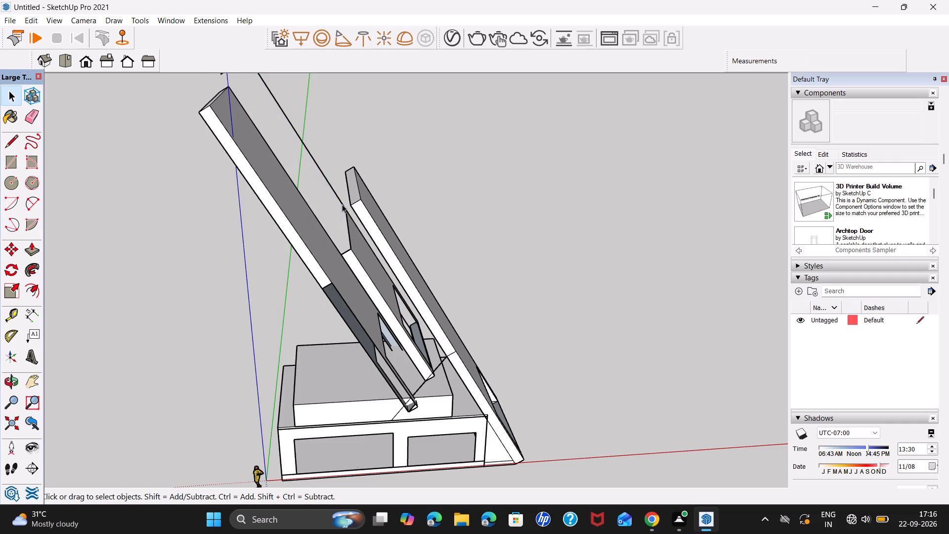
click(342, 204)
key(Delete)
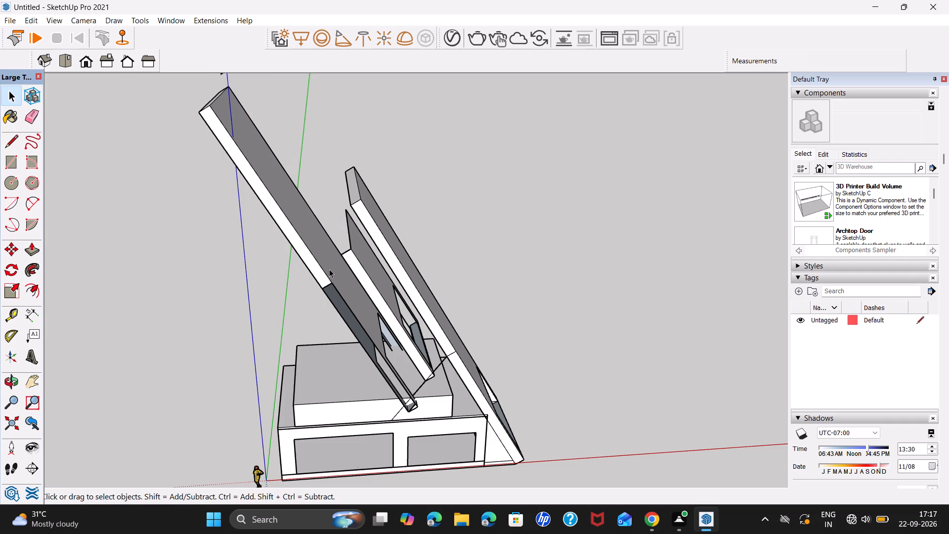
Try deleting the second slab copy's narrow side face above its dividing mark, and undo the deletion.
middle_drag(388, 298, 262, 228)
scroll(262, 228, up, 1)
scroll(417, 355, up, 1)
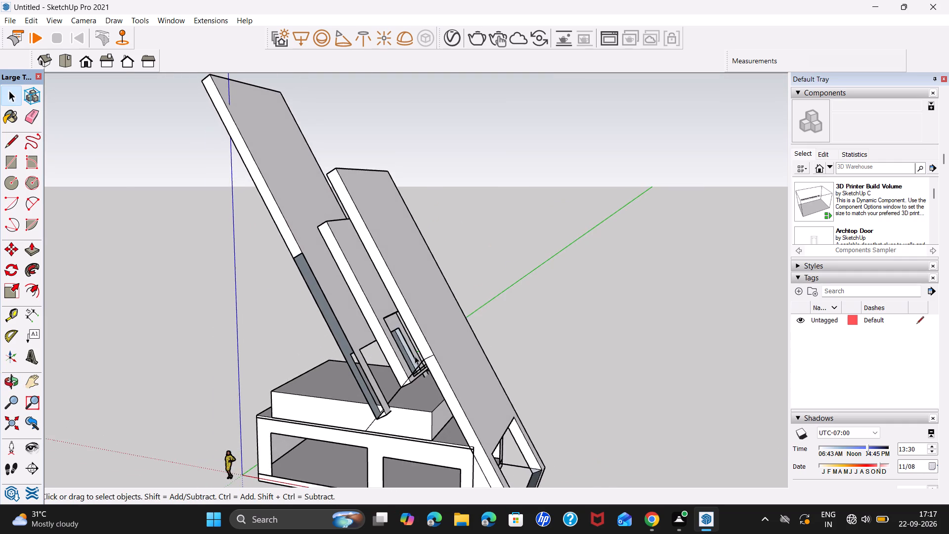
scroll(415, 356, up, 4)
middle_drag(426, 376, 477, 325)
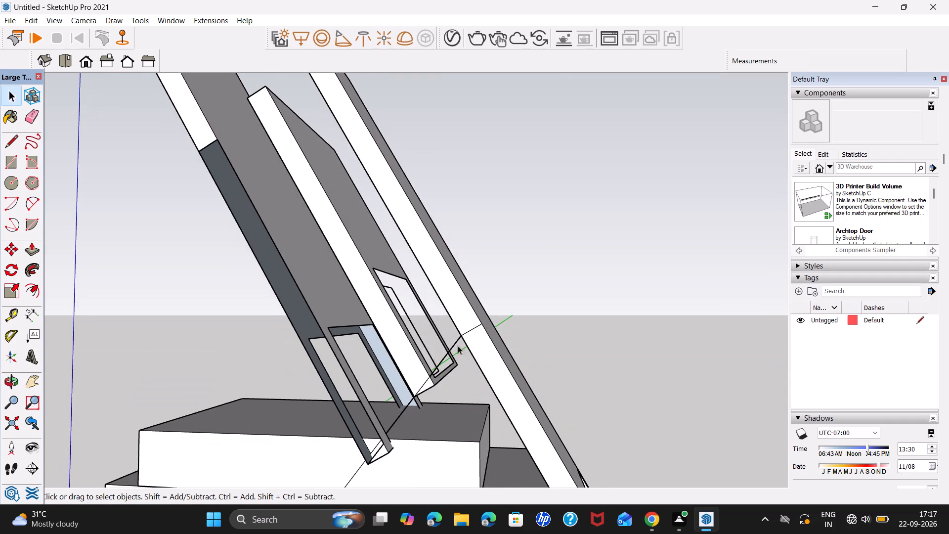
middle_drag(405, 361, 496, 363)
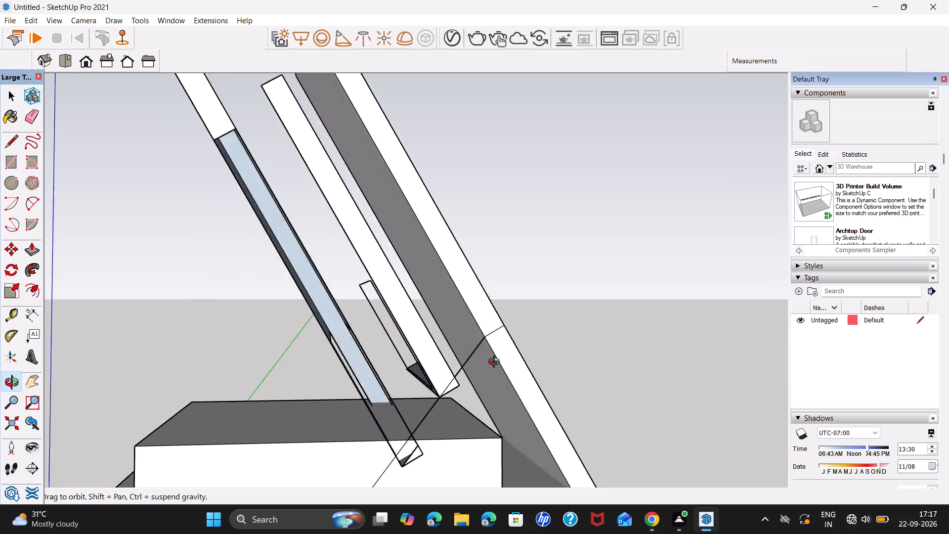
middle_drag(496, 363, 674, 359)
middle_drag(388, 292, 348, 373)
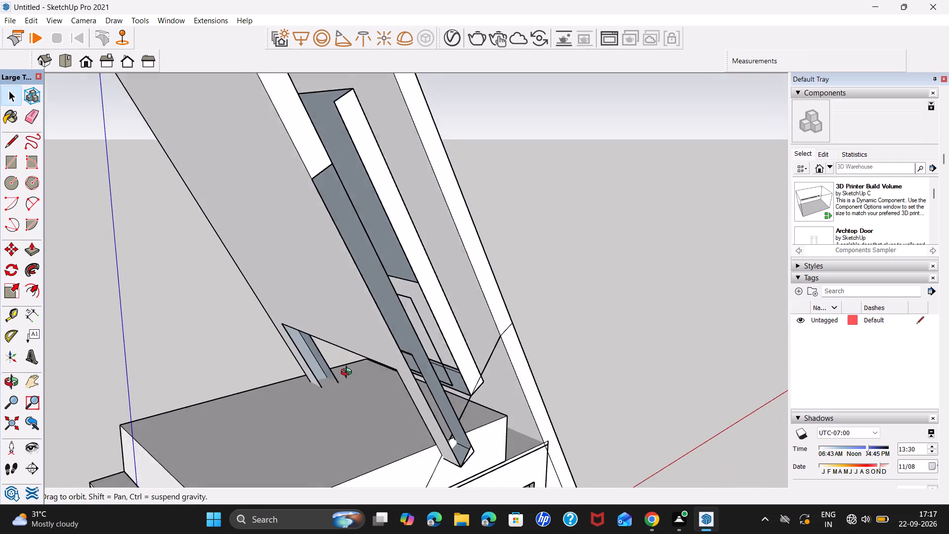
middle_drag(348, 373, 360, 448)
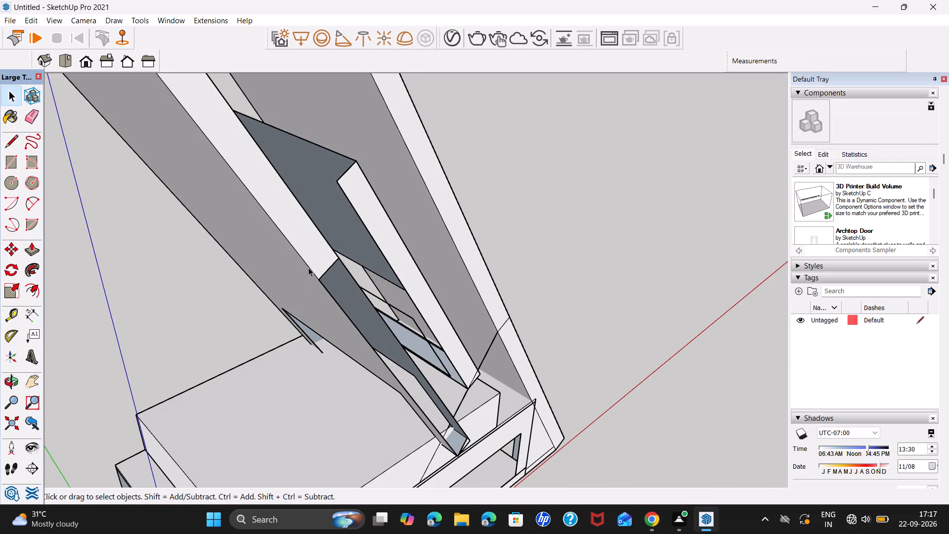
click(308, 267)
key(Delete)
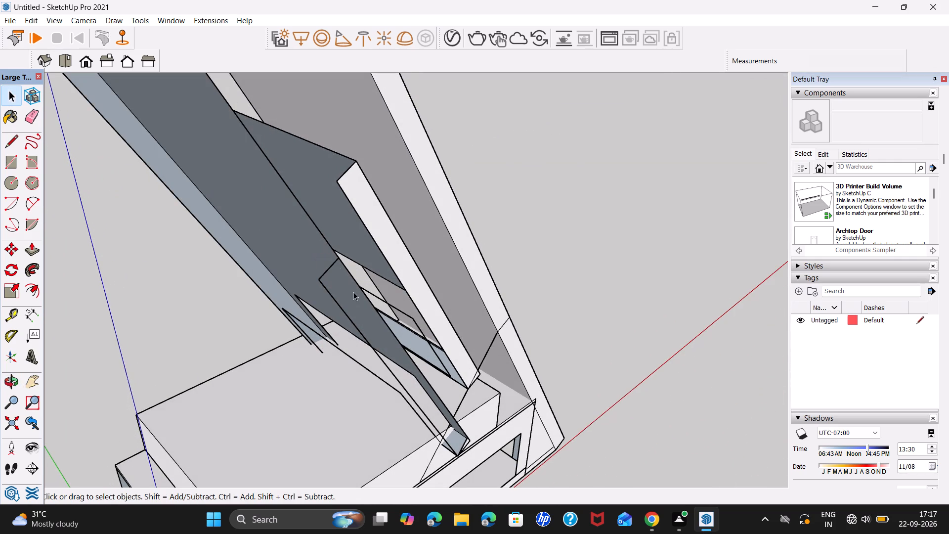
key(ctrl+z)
Delete all the edges of the leftover floating strip above the shortened first slab copy.
scroll(333, 299, down, 15)
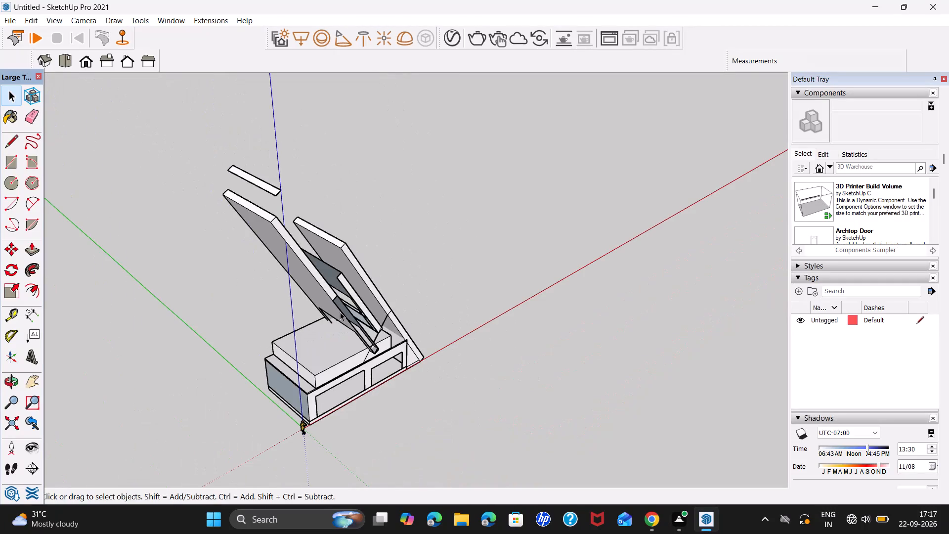
middle_drag(341, 314, 653, 376)
click(425, 277)
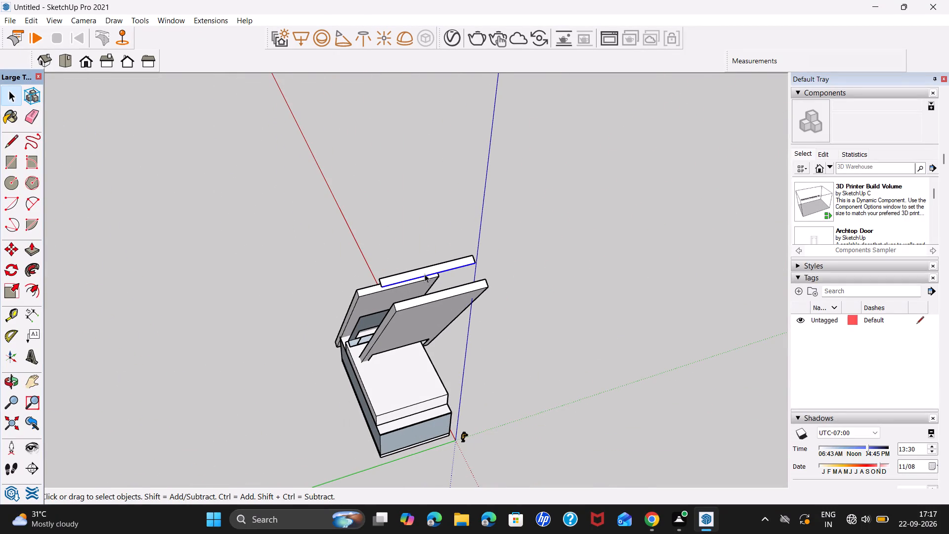
key(Delete)
click(420, 267)
key(Delete)
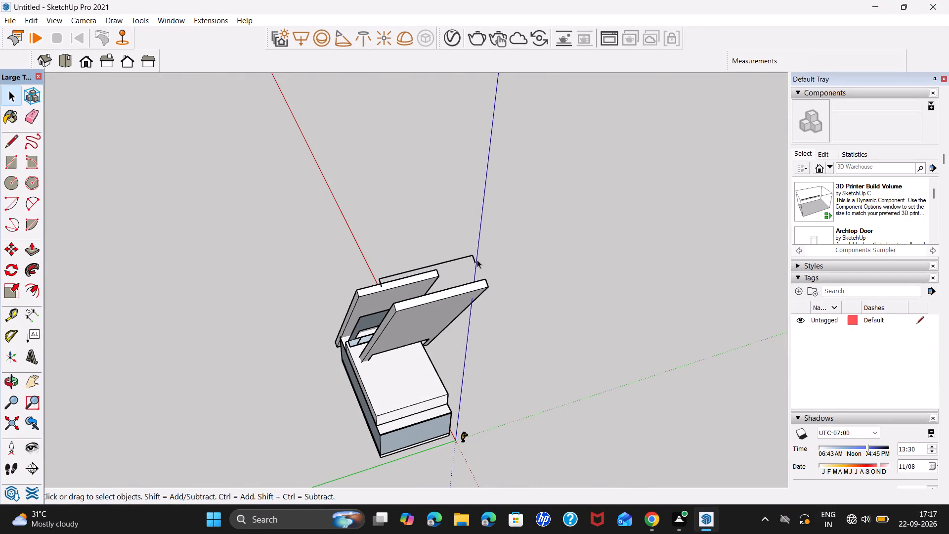
click(475, 260)
key(Delete)
click(462, 257)
key(Delete)
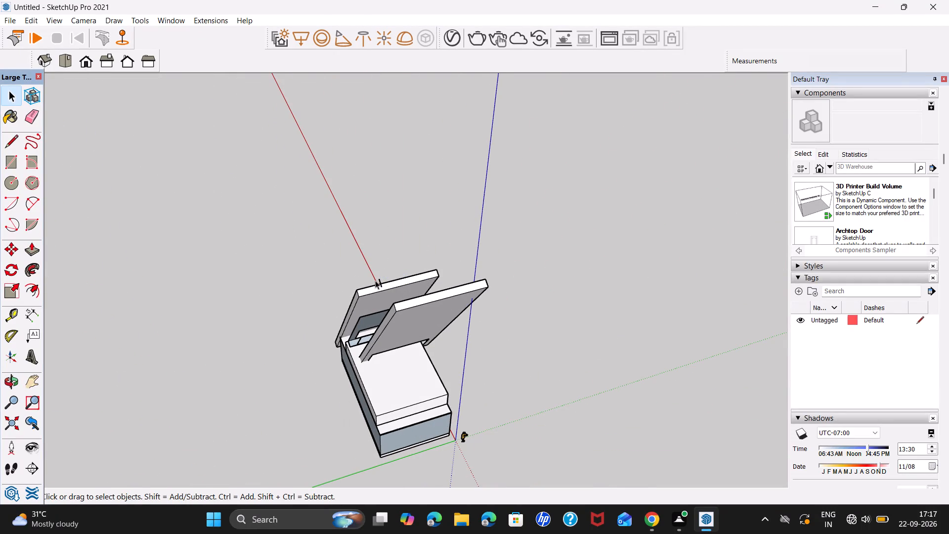
click(380, 281)
key(Delete)
Push the first slab copy's far narrow side in about 2' 2 9/16", and extend the slab about 21' 13/16" toward the opposite side.
middle_drag(376, 345, 573, 261)
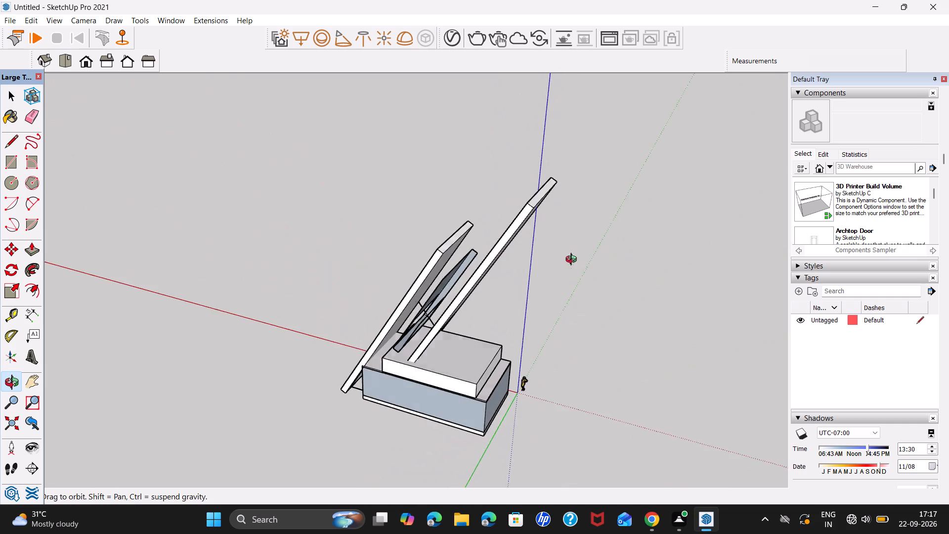
middle_drag(573, 261, 572, 252)
scroll(458, 308, up, 5)
middle_drag(421, 321, 491, 281)
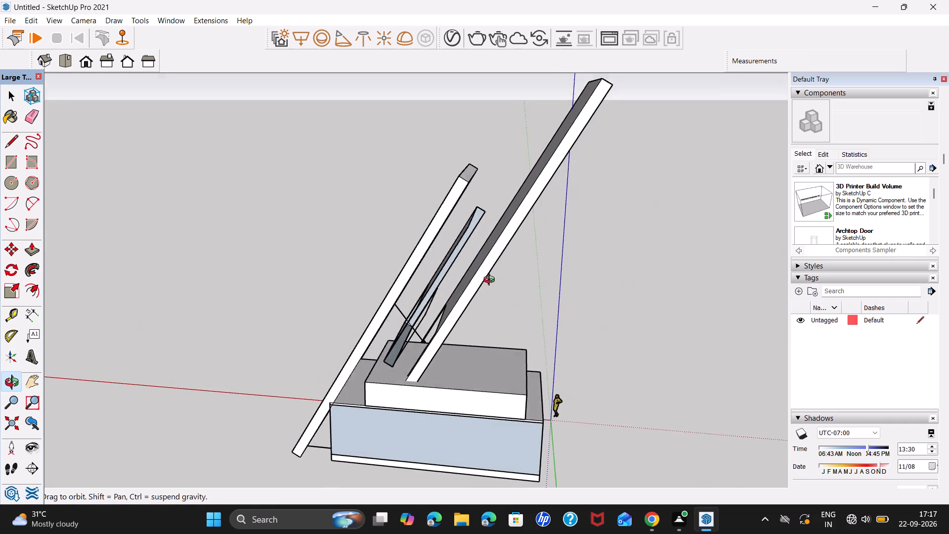
middle_drag(491, 281, 480, 276)
click(444, 269)
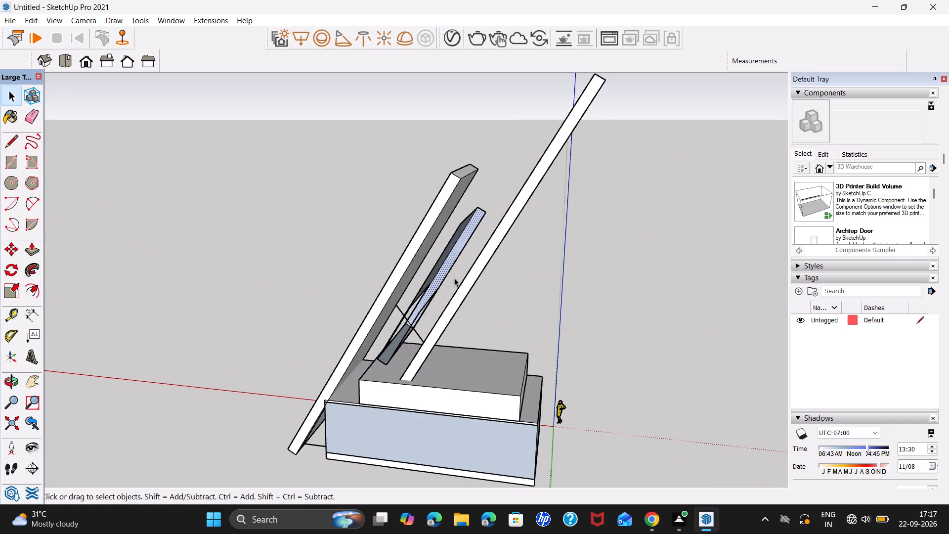
key(p)
click(444, 271)
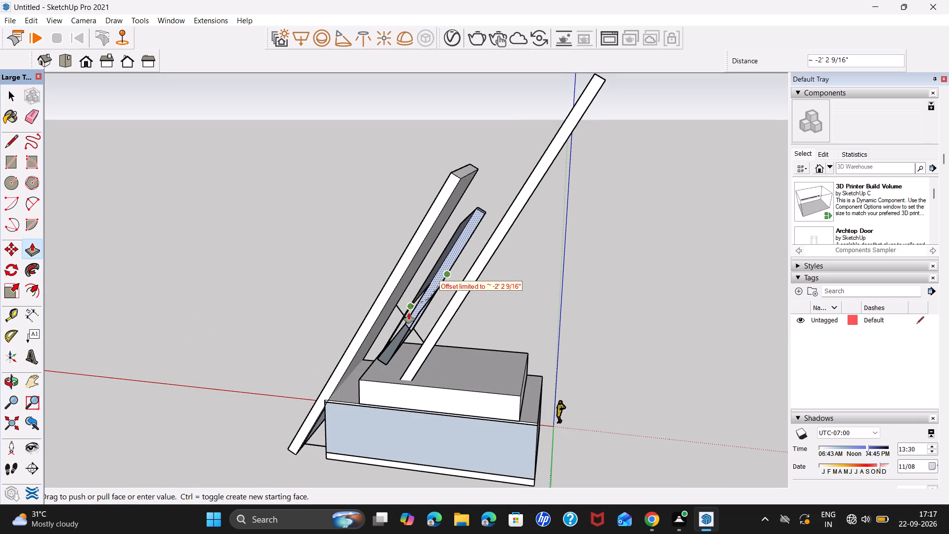
click(409, 313)
click(436, 278)
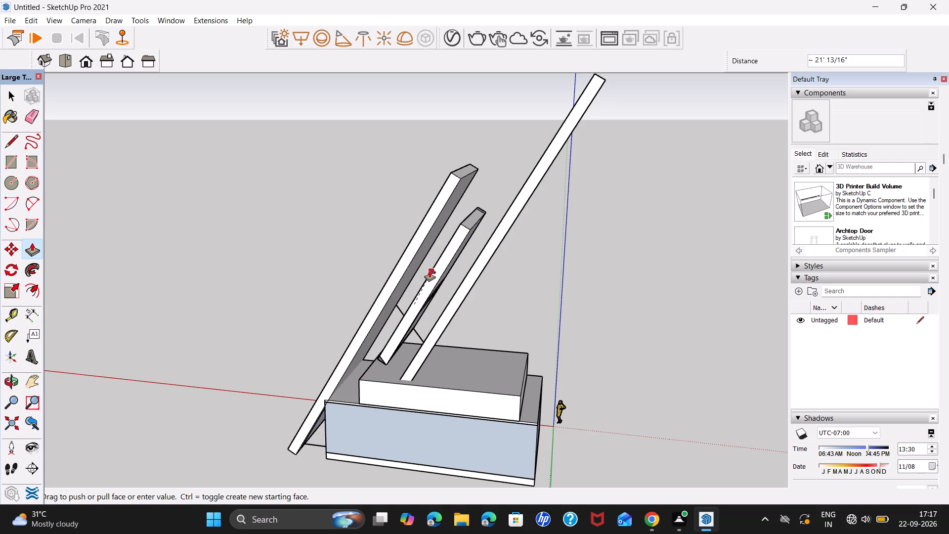
middle_drag(430, 271, 569, 295)
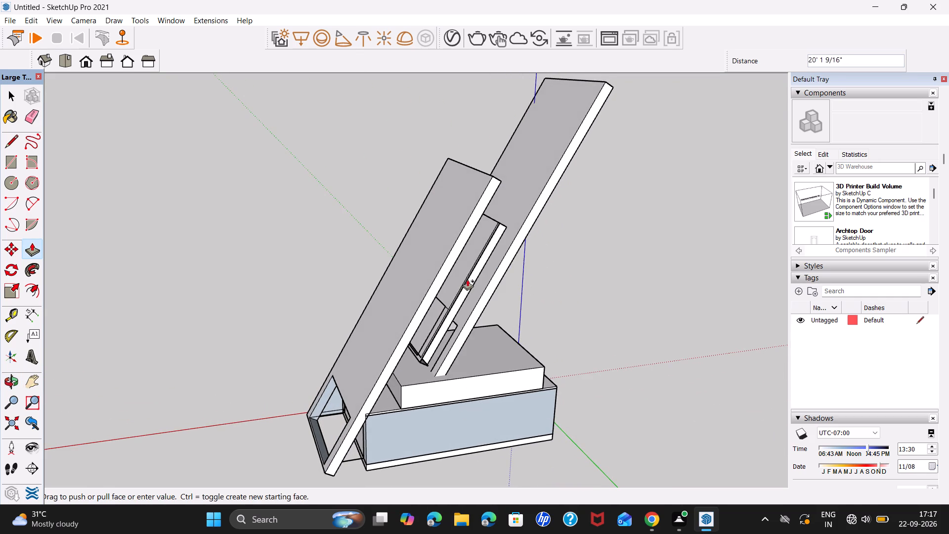
click(463, 285)
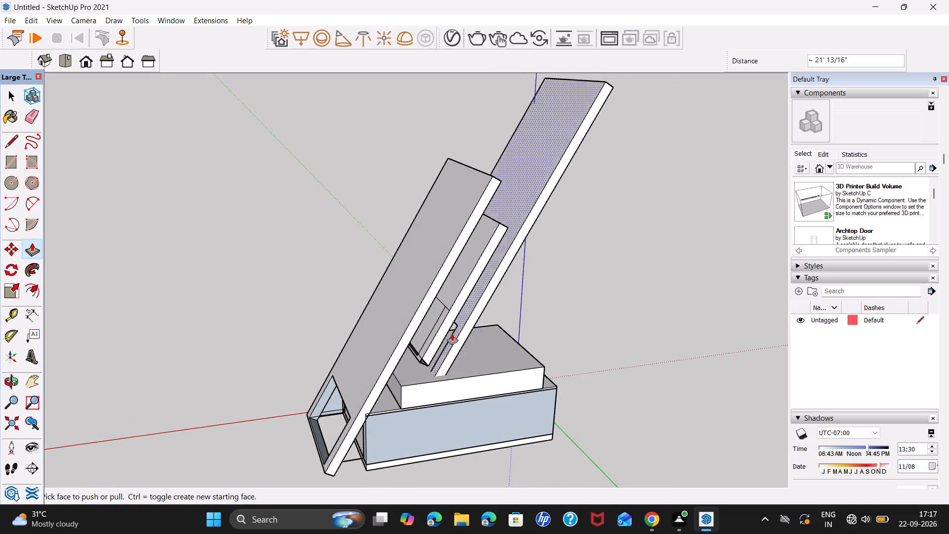
Pull the first slab copy's other narrow side face outward about 2' 2 9/16" to fill out the slab's width.
middle_drag(440, 332, 319, 355)
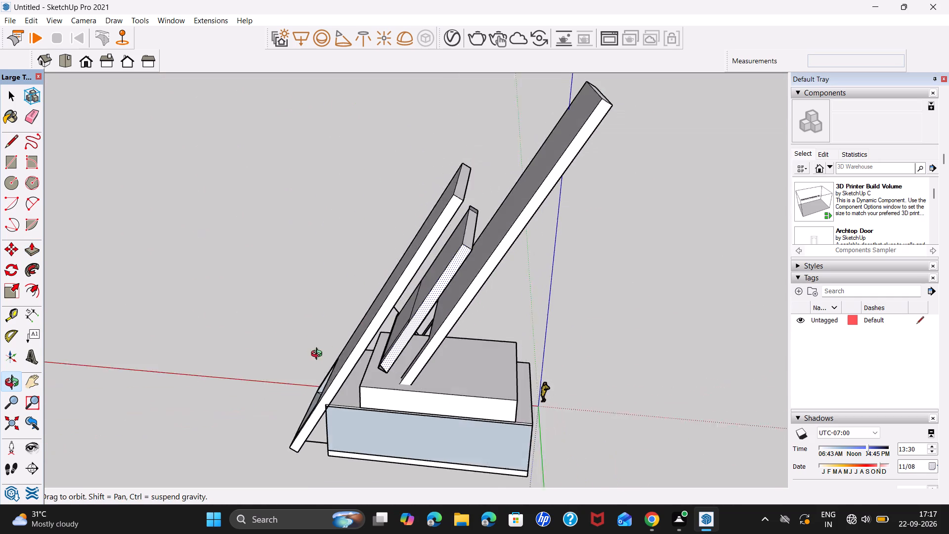
middle_drag(319, 355, 286, 353)
scroll(438, 323, down, 3)
middle_drag(492, 305, 265, 295)
middle_drag(500, 309, 259, 313)
scroll(402, 313, up, 6)
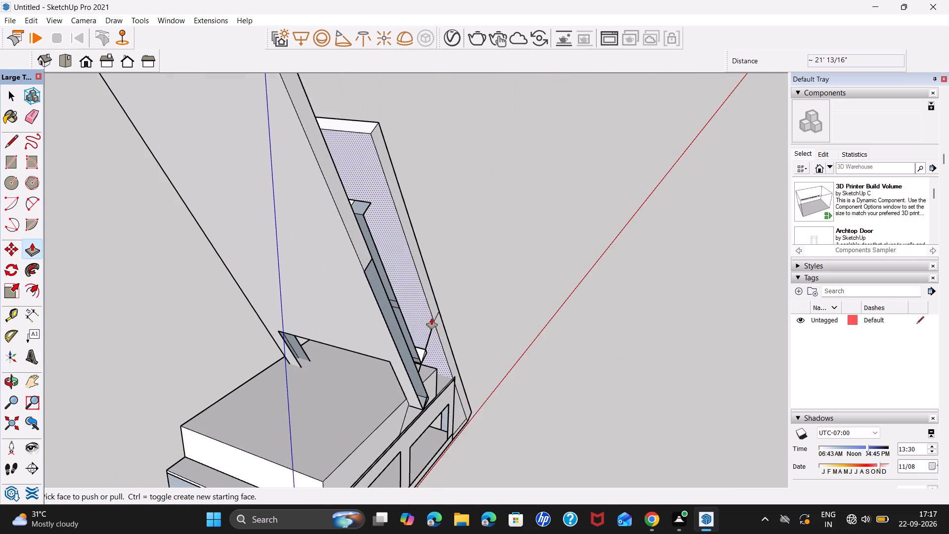
middle_drag(431, 318, 276, 333)
click(349, 303)
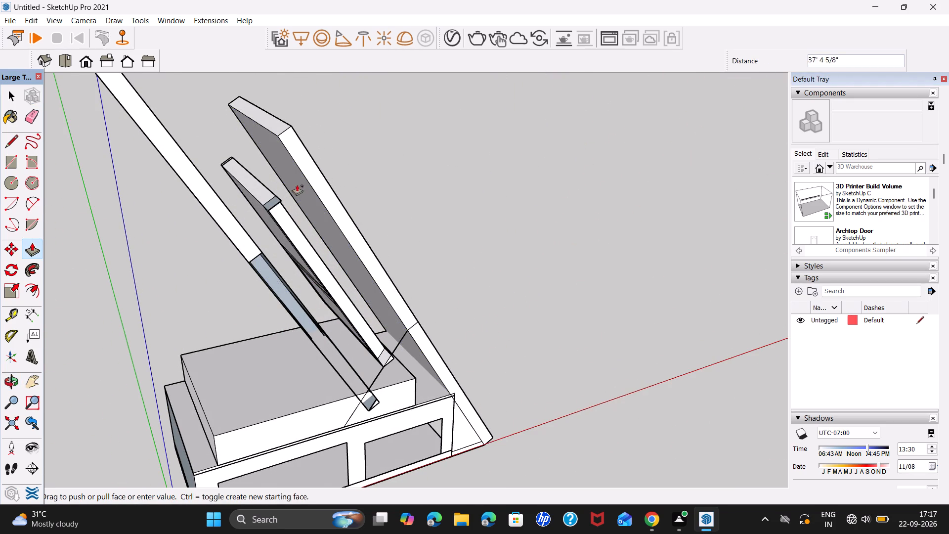
click(317, 192)
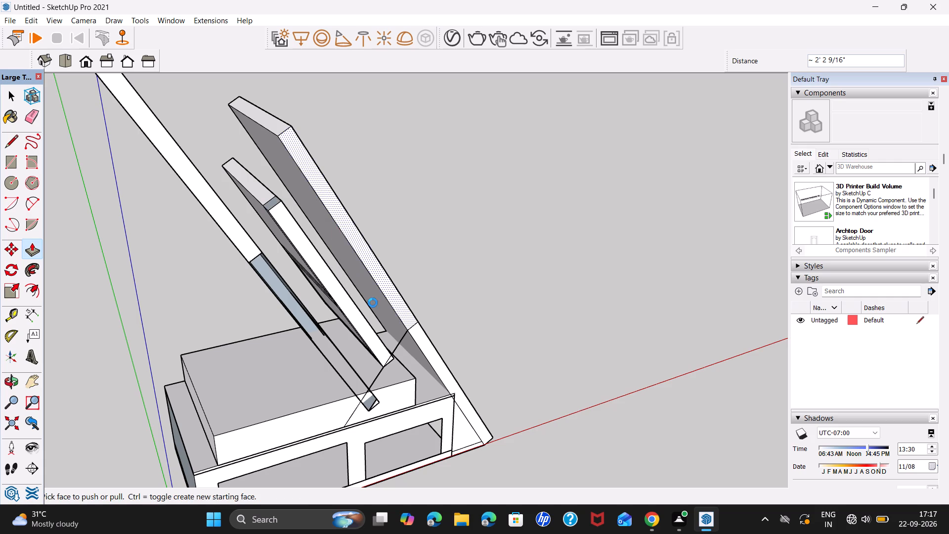
key(space)
Delete the leftover dividing edges on the first slab copy's top end face and adjoining broad face.
scroll(310, 193, up, 6)
middle_drag(328, 278, 371, 331)
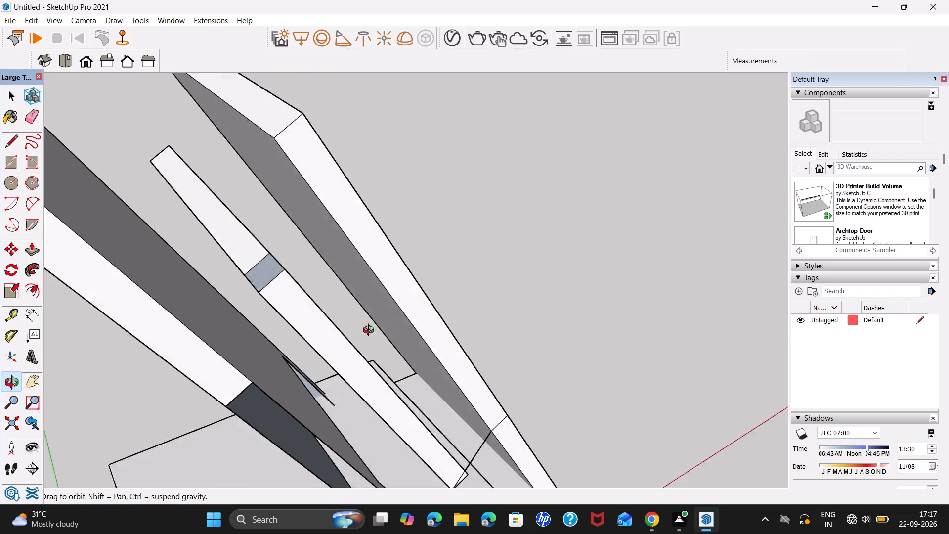
middle_drag(371, 331, 526, 361)
middle_drag(537, 340, 314, 407)
click(773, 384)
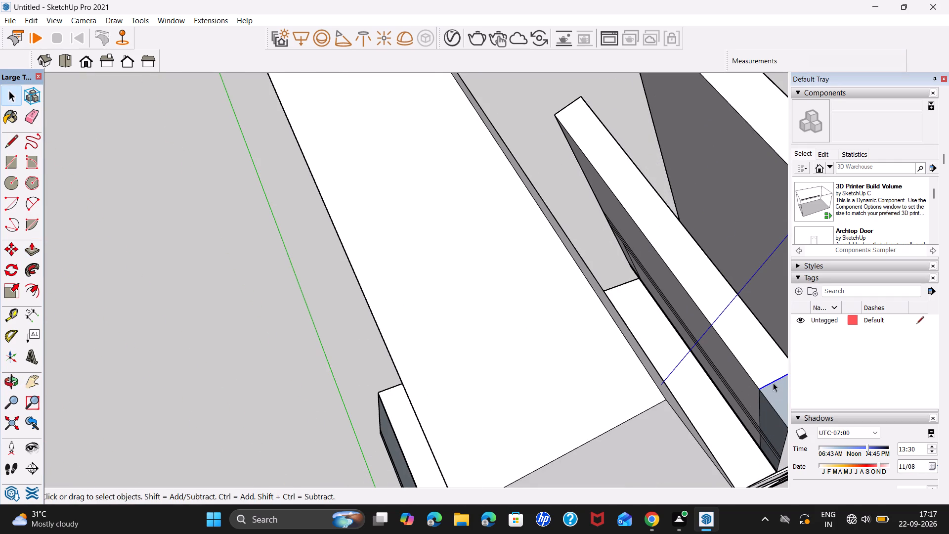
key(Delete)
click(760, 403)
key(Delete)
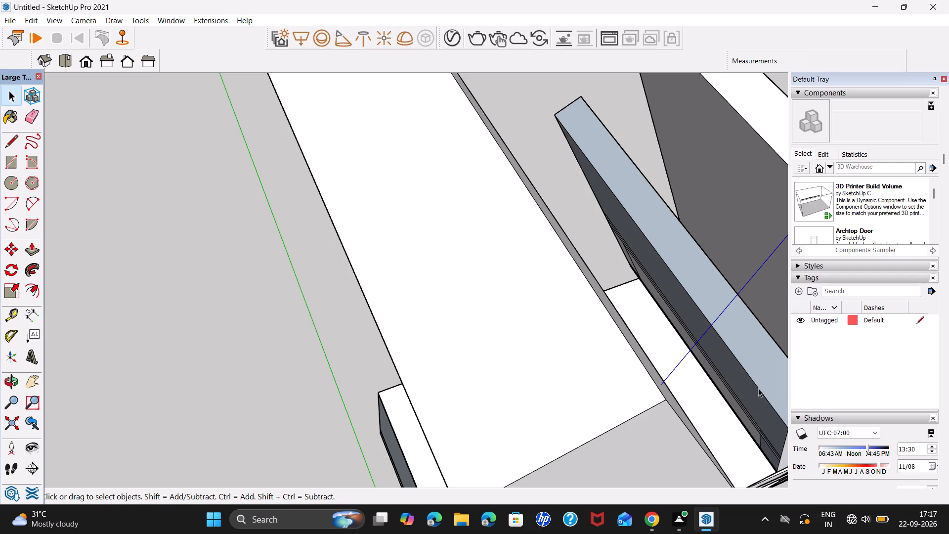
Reverse the orientation of the first slab copy's top end face and the adjoining broad face.
right_click(759, 370)
click(805, 278)
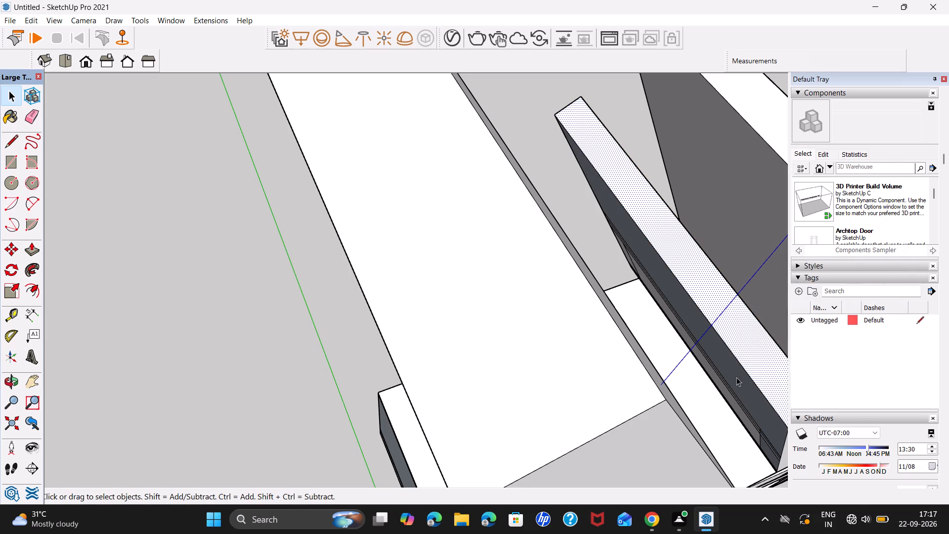
right_click(736, 378)
click(799, 290)
Push/pull the first slab copy's top end to lengthen it about 3' 11", aligned to the original slab's top corner.
scroll(640, 352, down, 7)
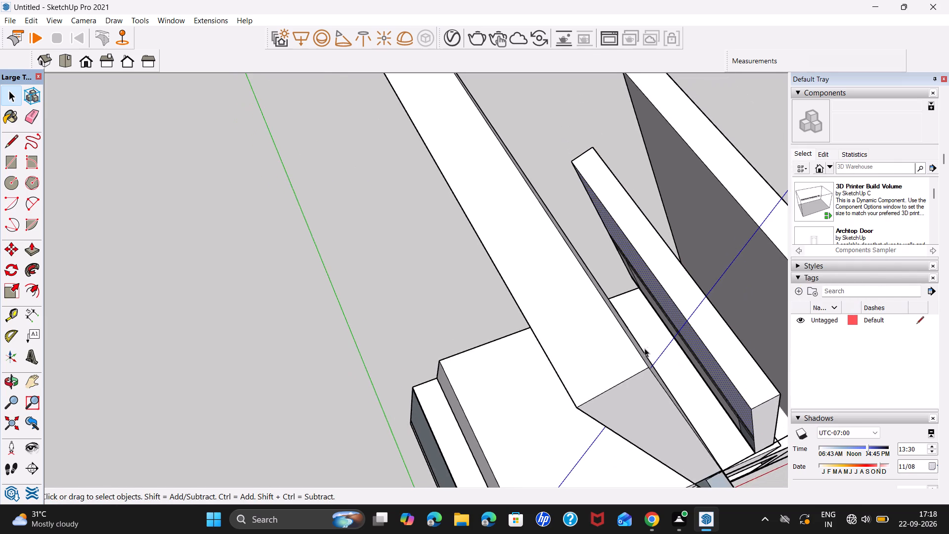
scroll(645, 348, down, 14)
middle_drag(706, 375, 484, 302)
scroll(613, 409, down, 7)
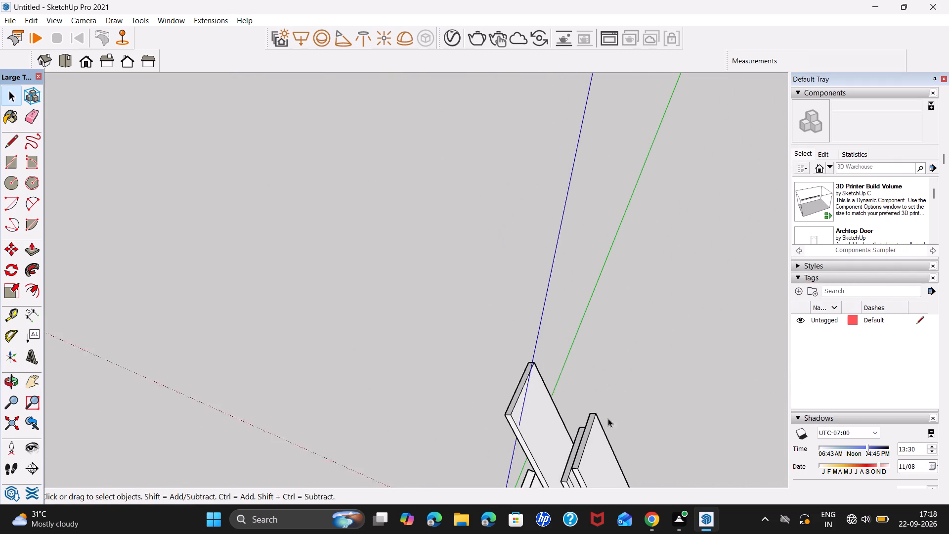
shift+middle_drag(615, 418, 606, 241)
scroll(585, 341, up, 6)
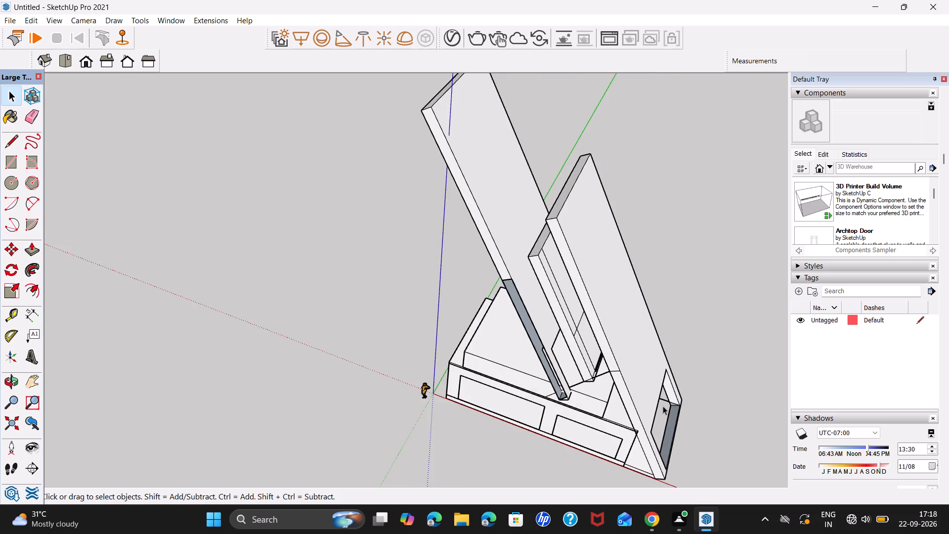
middle_drag(663, 406, 679, 245)
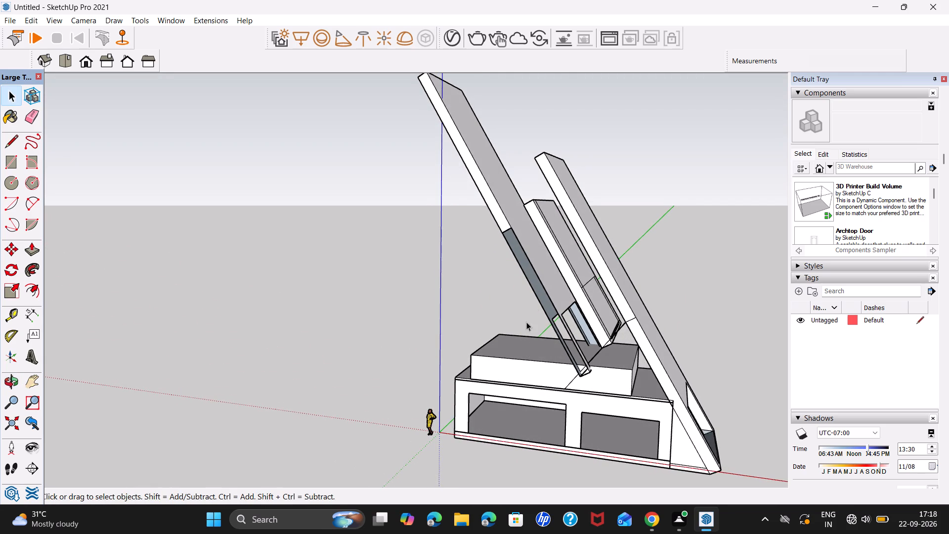
middle_drag(531, 297, 597, 463)
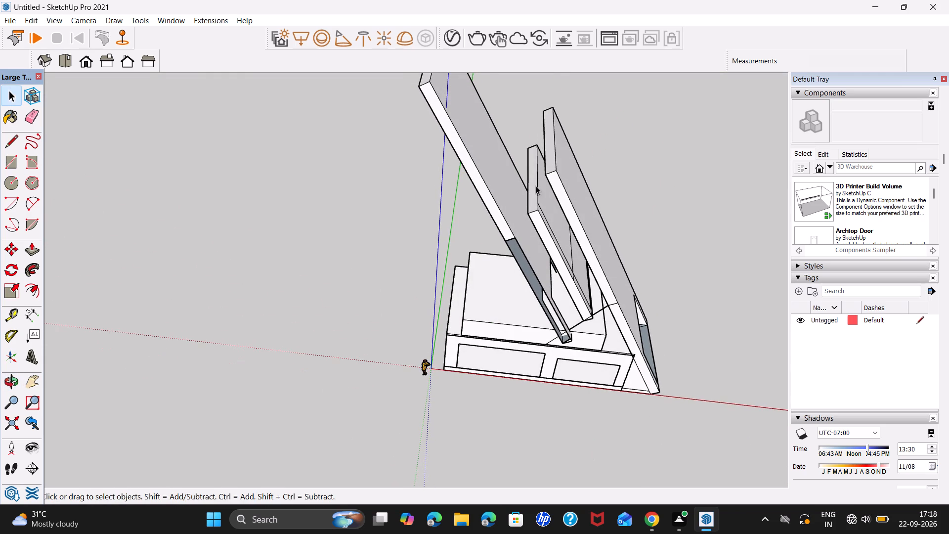
click(534, 187)
key(p)
click(530, 189)
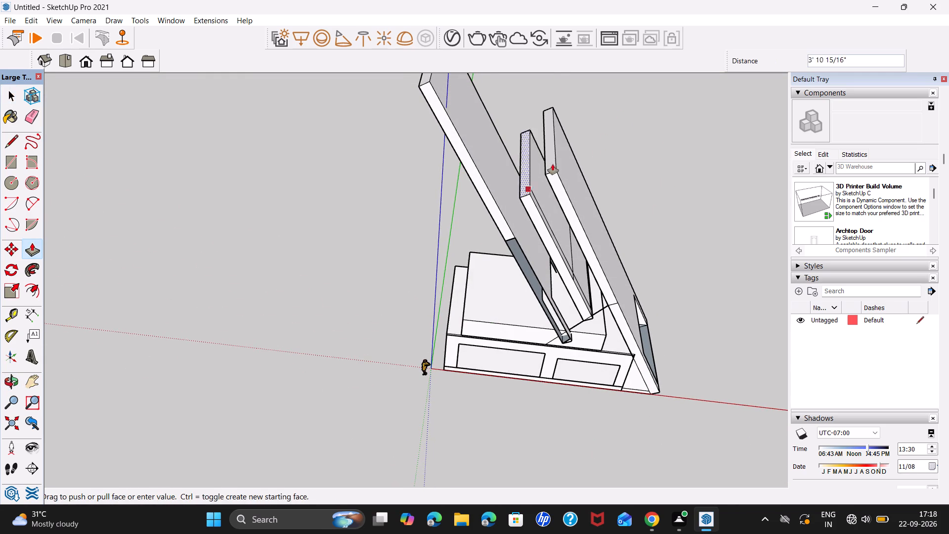
click(556, 168)
key(space)
Draw a guide line about 3' 8" from the middle slab's top corner square across to the tallest slab's edge.
scroll(583, 236, down, 3)
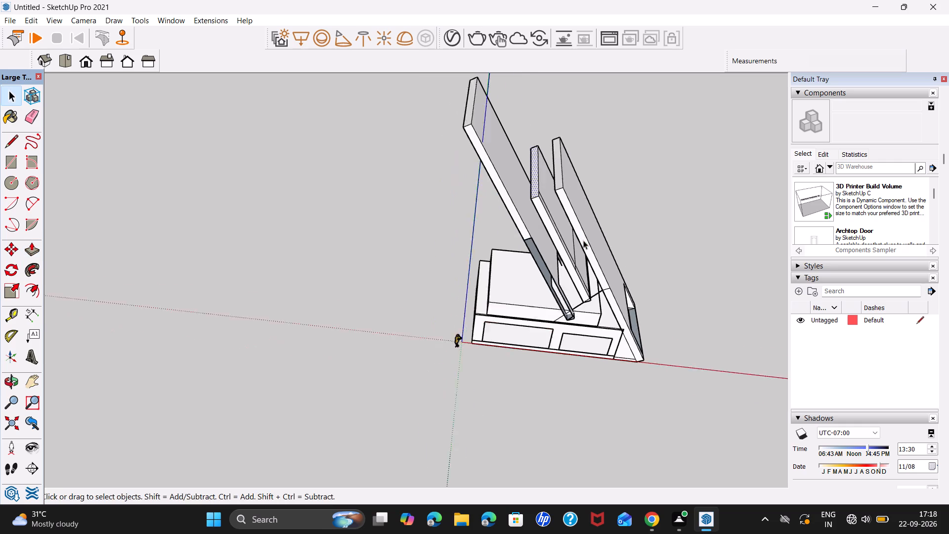
scroll(583, 240, down, 4)
middle_drag(597, 309, 436, 266)
middle_drag(574, 336, 661, 210)
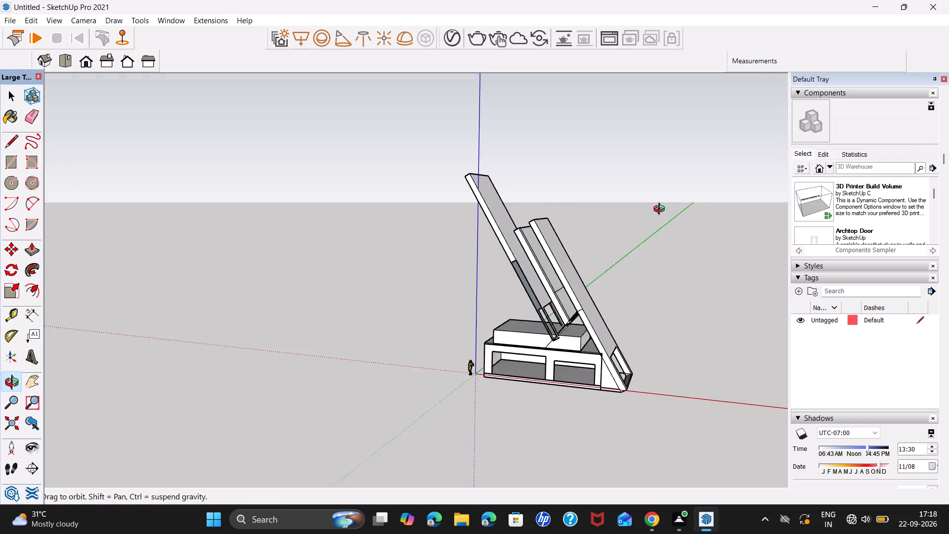
middle_drag(661, 210, 652, 187)
middle_drag(598, 385, 626, 324)
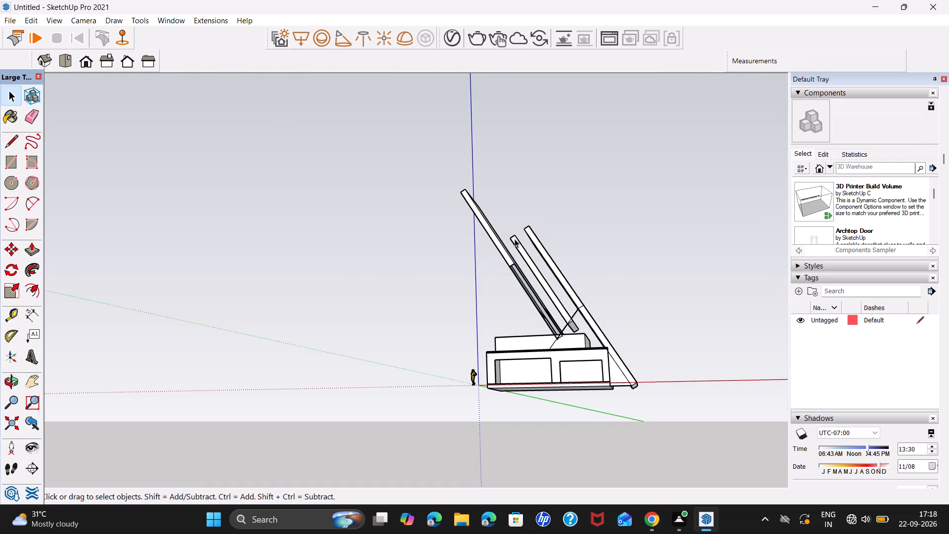
key(l)
click(509, 238)
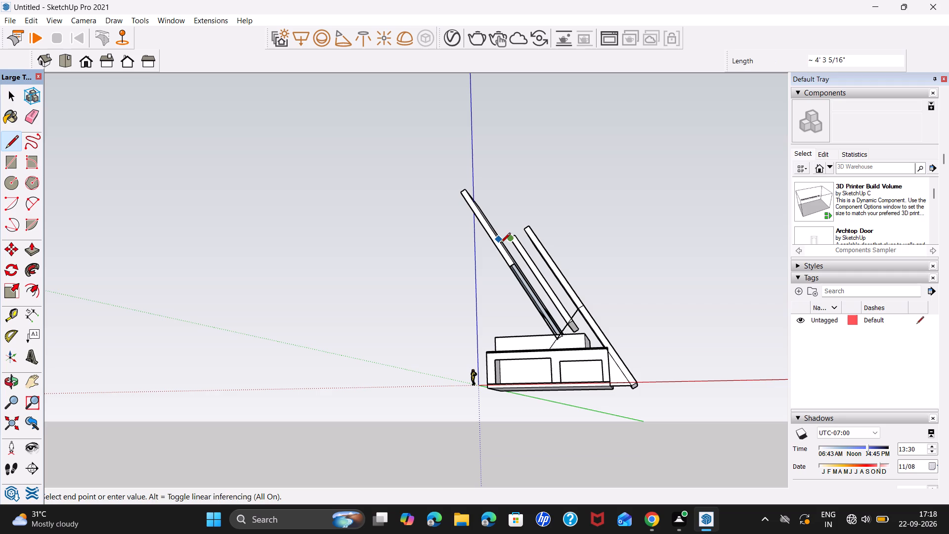
scroll(505, 248, up, 7)
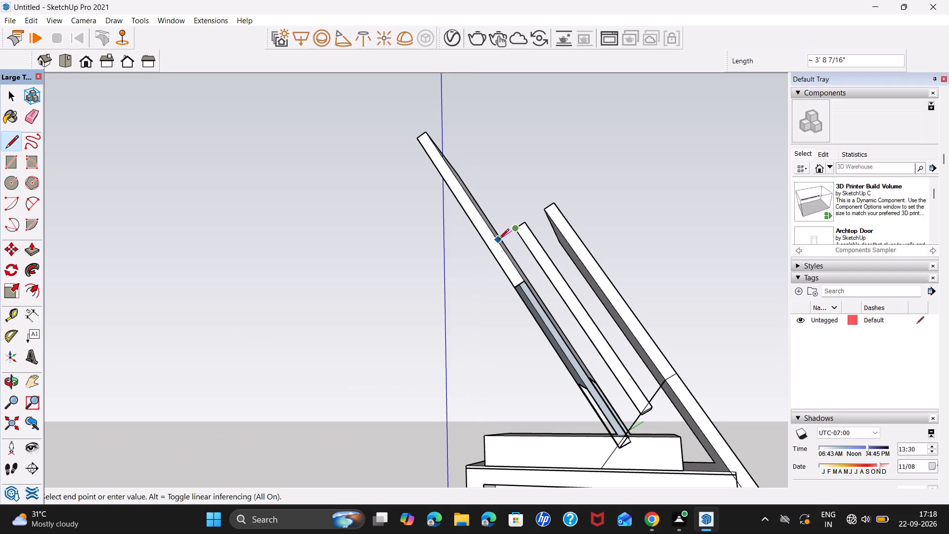
click(500, 240)
key(space)
Draw a dividing line across the tallest slab's inner broad face, edge to edge, level with the guide line.
scroll(483, 248, up, 6)
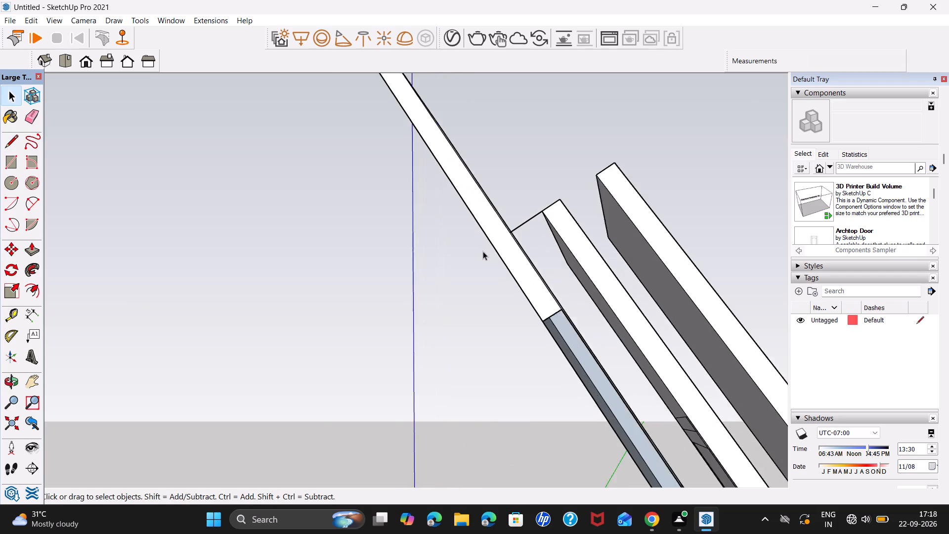
scroll(483, 251, up, 7)
middle_drag(527, 247, 381, 335)
scroll(435, 315, down, 6)
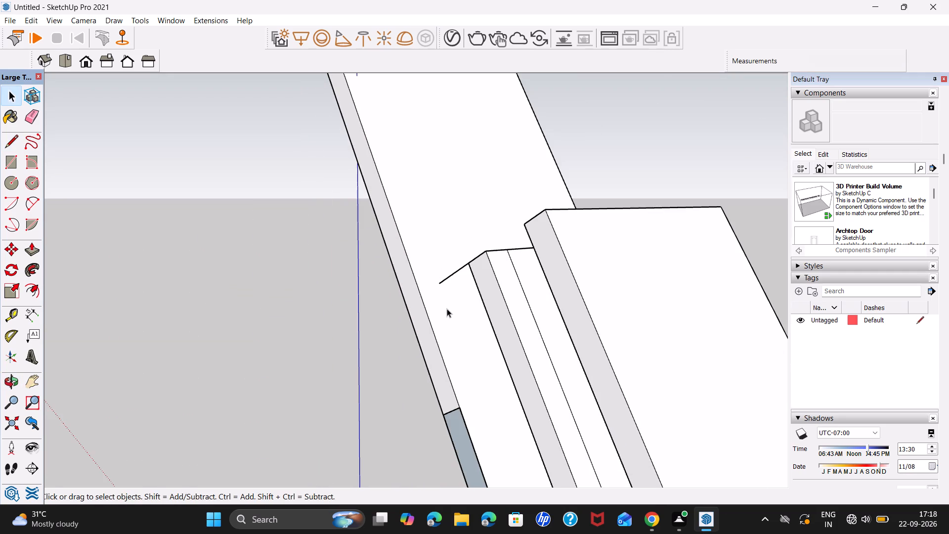
key(l)
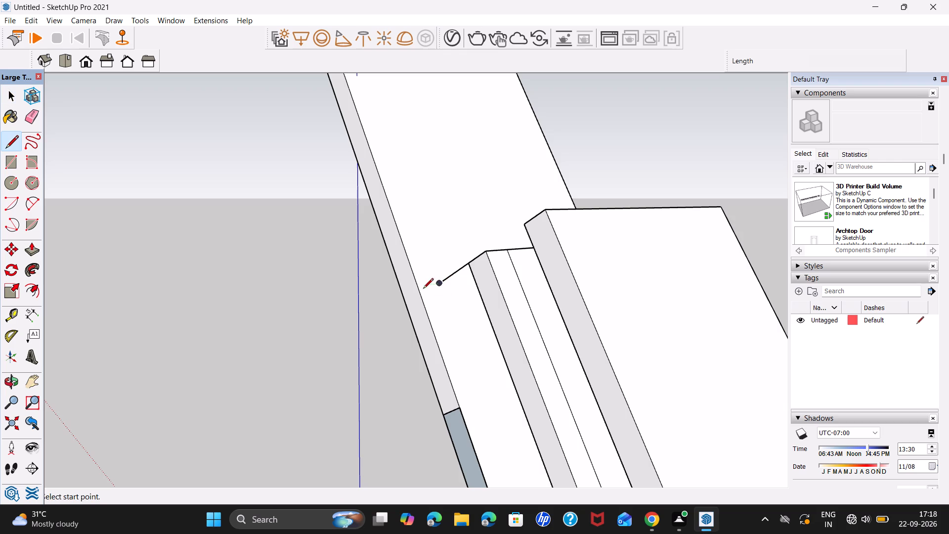
click(417, 288)
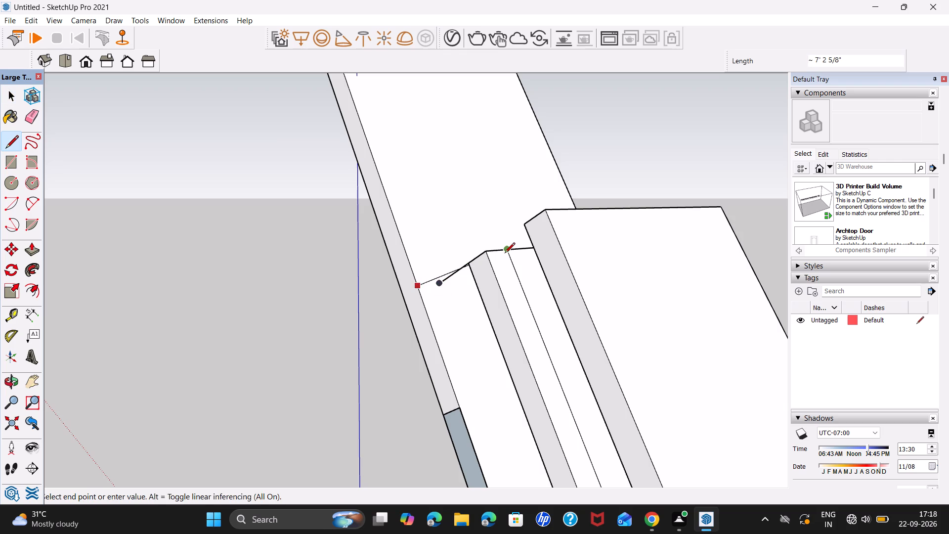
middle_drag(505, 256, 419, 472)
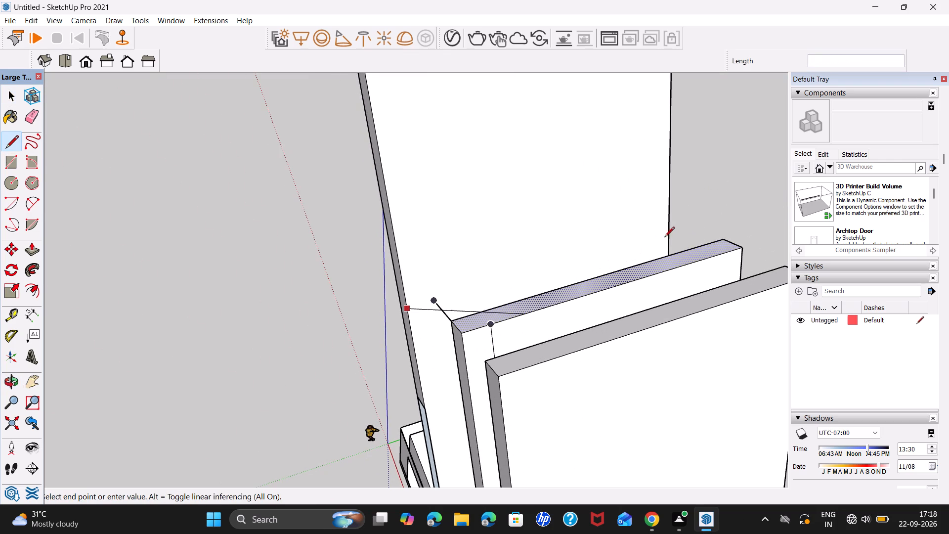
click(669, 232)
Continue the dividing line 2' across the tallest slab's narrow side face, starting from the end of the broad-face line.
middle_drag(673, 227, 625, 246)
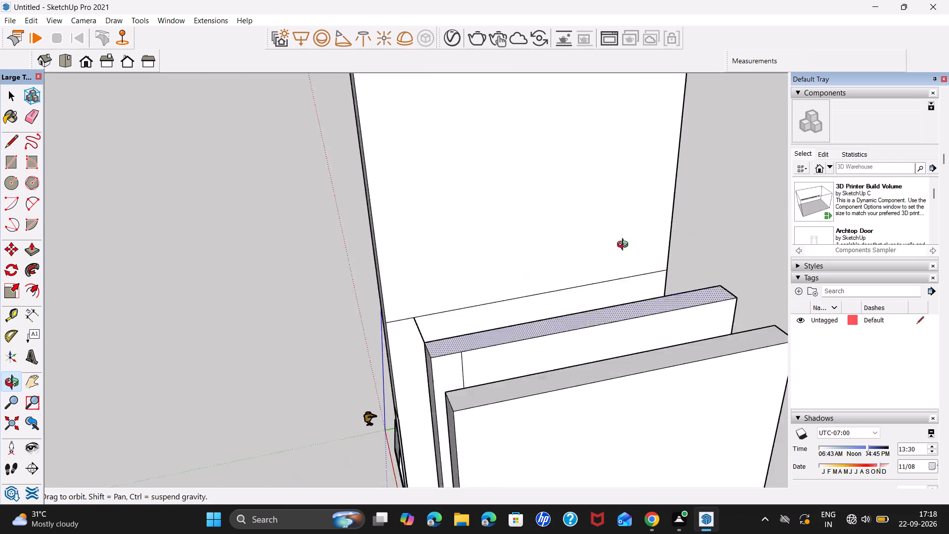
middle_drag(625, 246, 397, 286)
shift+middle_drag(517, 461, 468, 320)
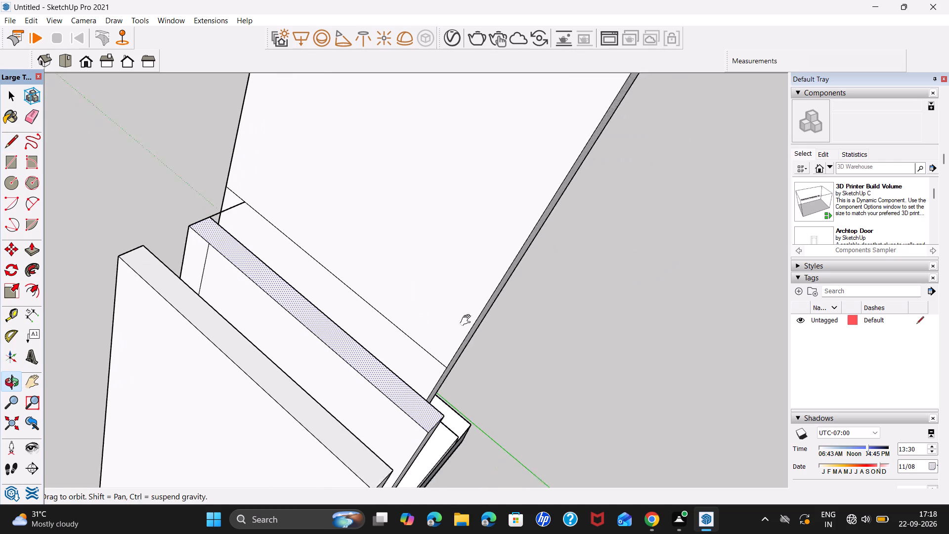
shift+middle_drag(468, 320, 468, 318)
middle_drag(602, 401, 431, 398)
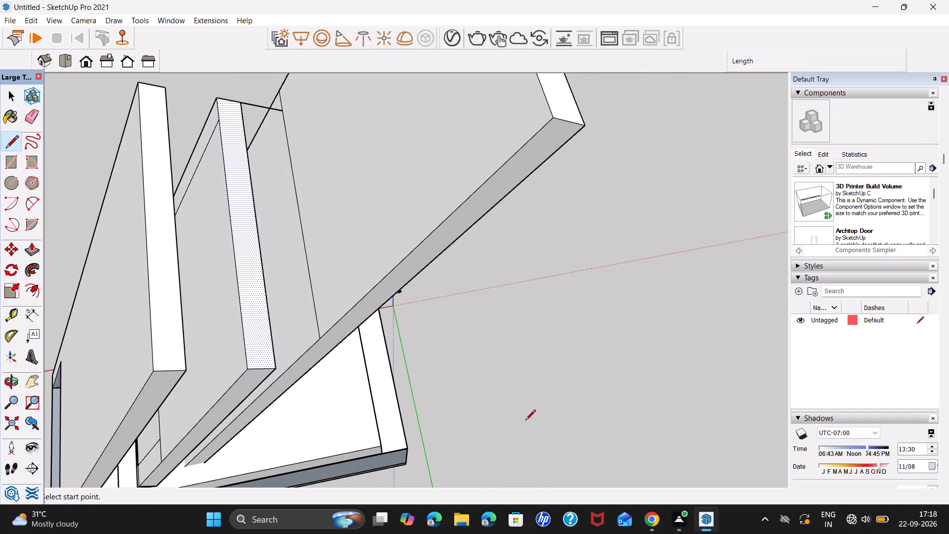
click(320, 335)
middle_drag(357, 349, 302, 191)
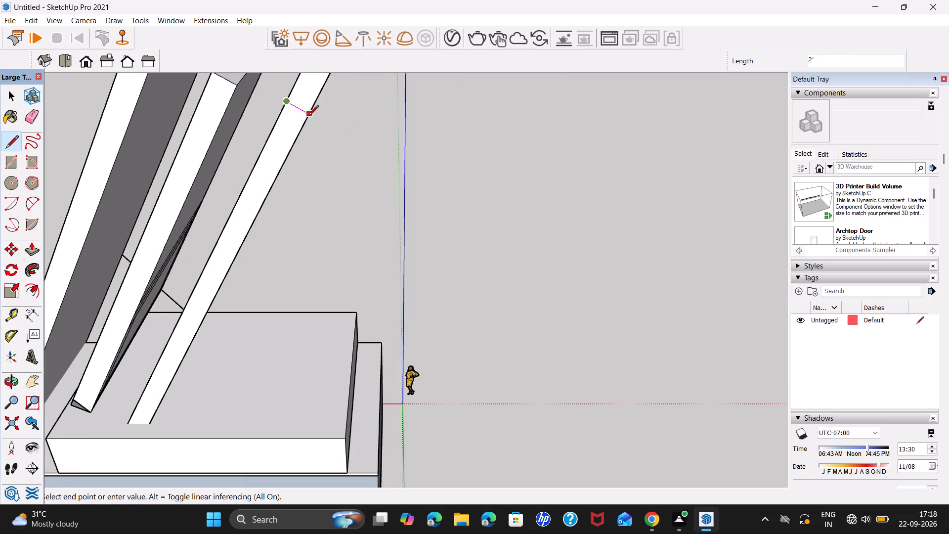
click(308, 117)
Draw a 23' 3 3/8" dividing line across the tallest slab's outer broad face, joining the side-face cut to the opposite edge.
middle_drag(337, 128, 83, 125)
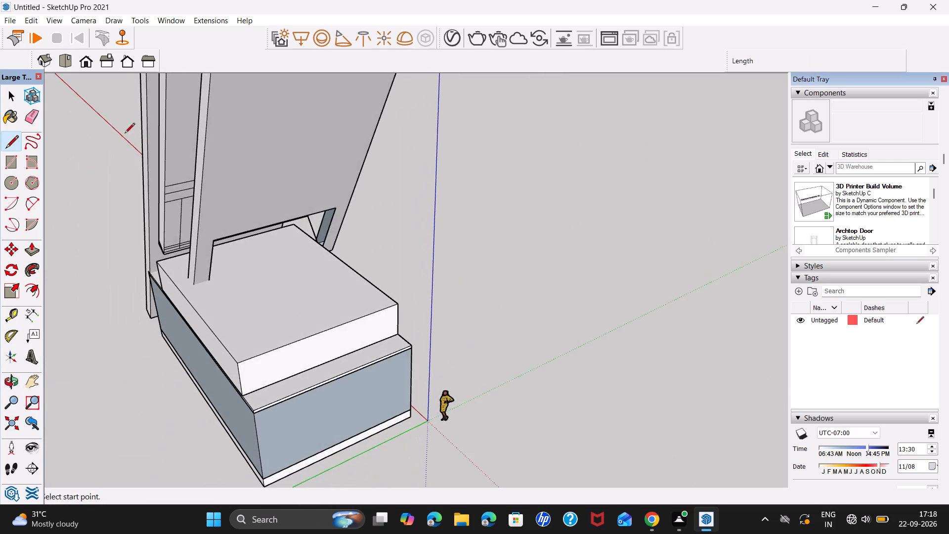
scroll(155, 142, down, 8)
scroll(231, 171, down, 5)
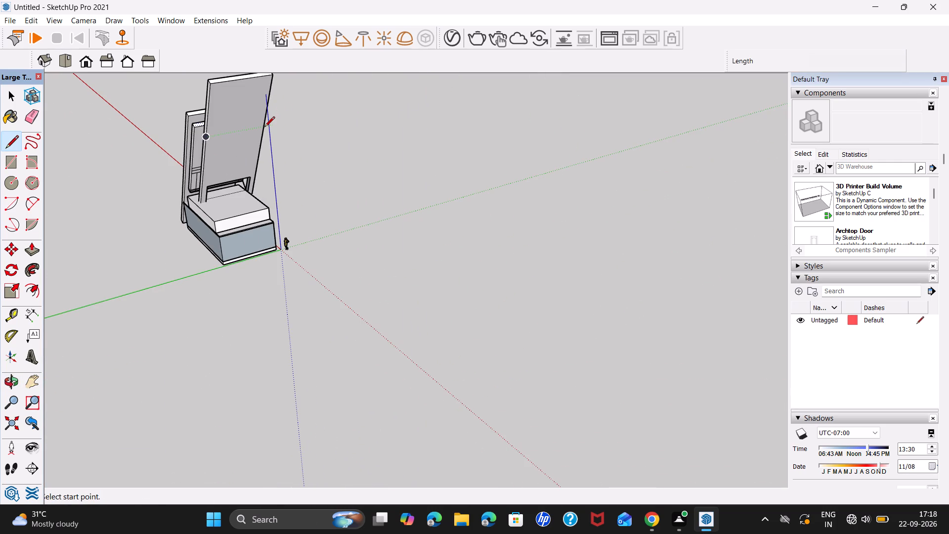
click(264, 127)
click(207, 137)
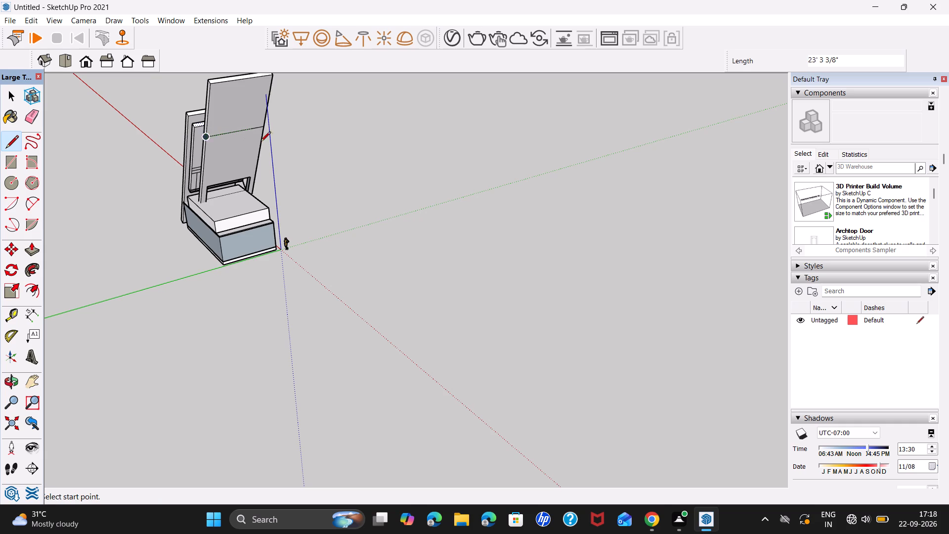
Close the cut outline with a 2' line across the tallest slab's remaining narrow side face.
middle_drag(284, 147, 51, 176)
scroll(302, 108, down, 5)
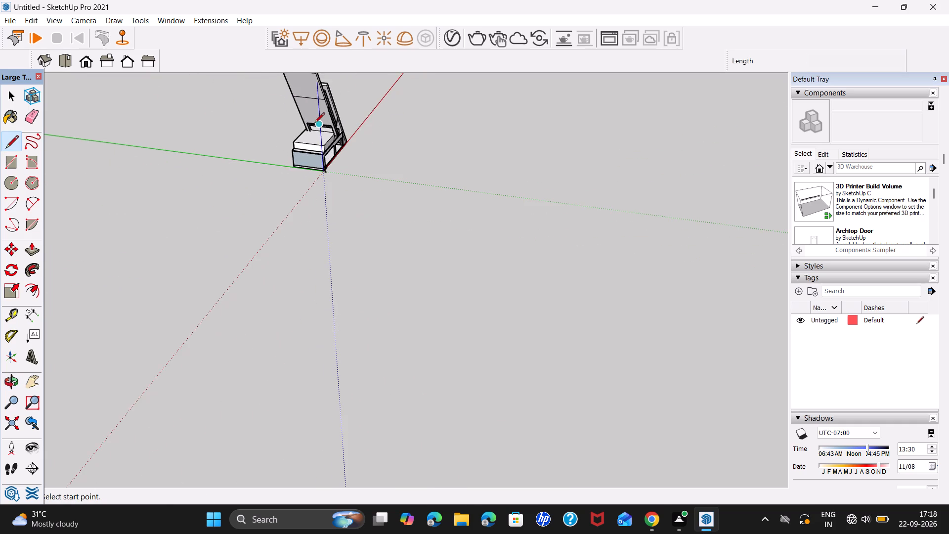
shift+middle_drag(314, 124, 222, 242)
scroll(257, 220, up, 6)
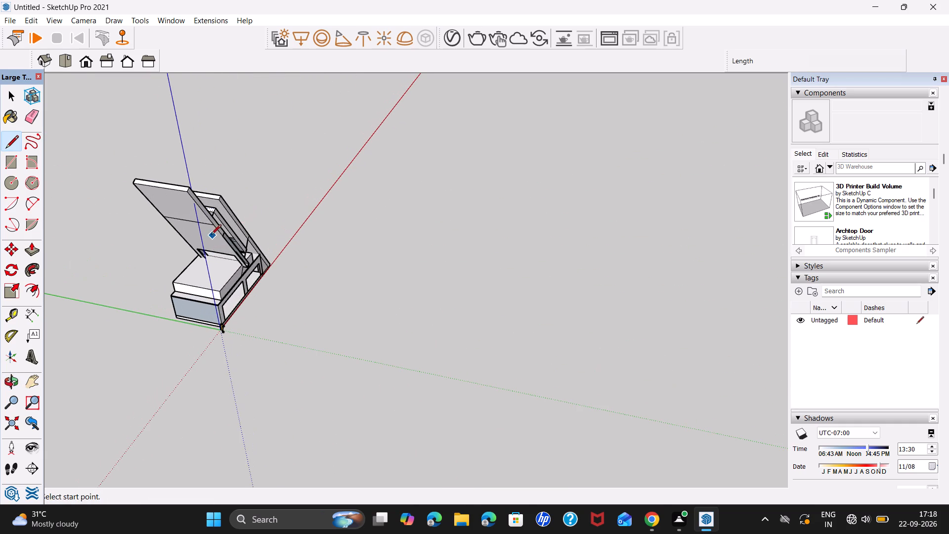
scroll(220, 202, up, 6)
click(212, 245)
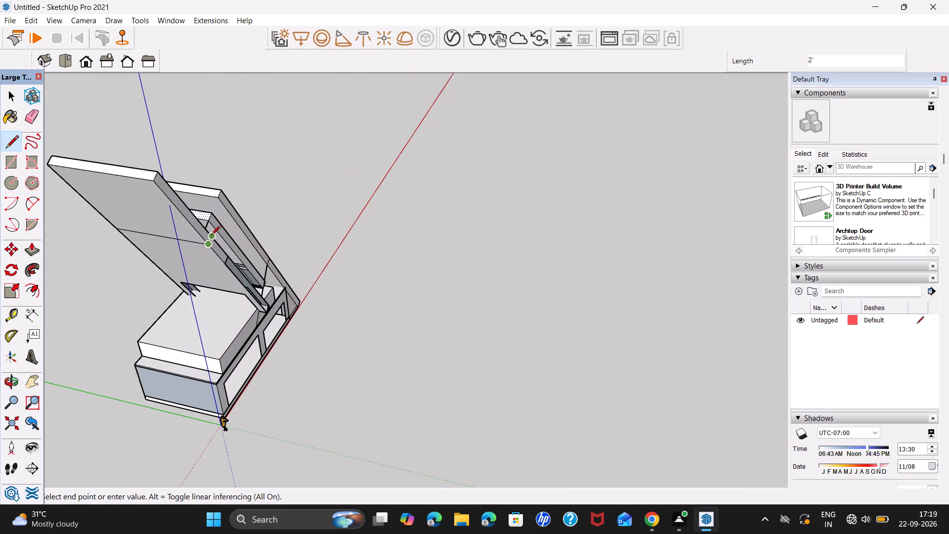
click(211, 236)
key(space)
Delete the tallest slab's broad faces, front narrow side and top end above the cut line, with their bounding edges.
click(195, 227)
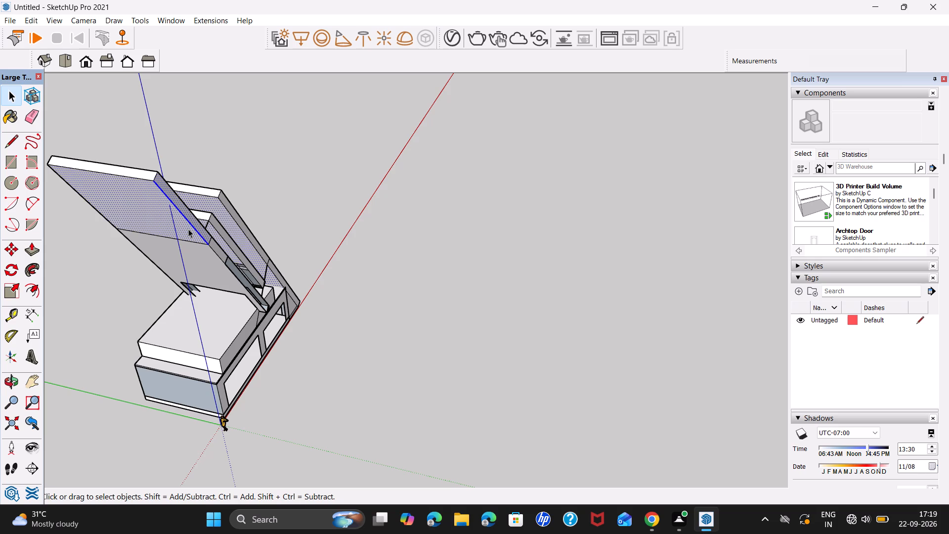
click(149, 224)
click(146, 217)
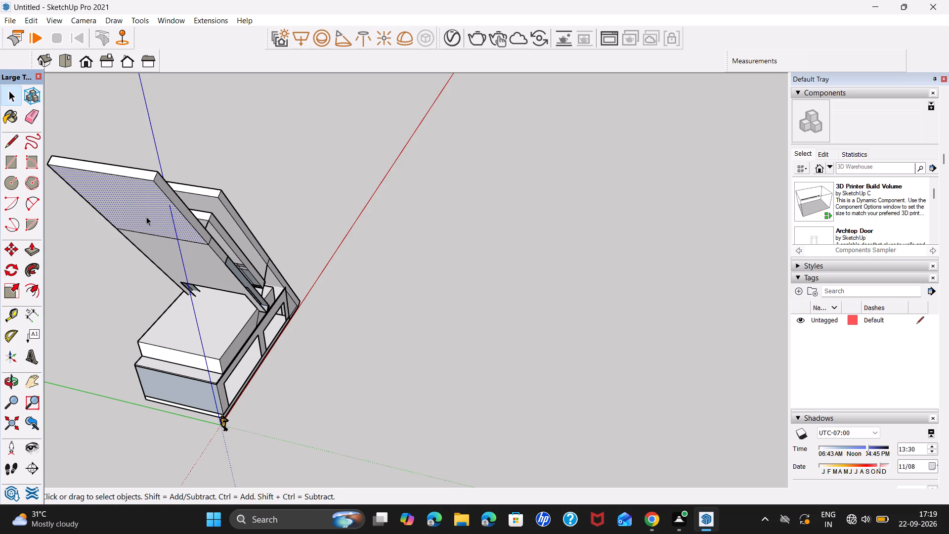
key(Delete)
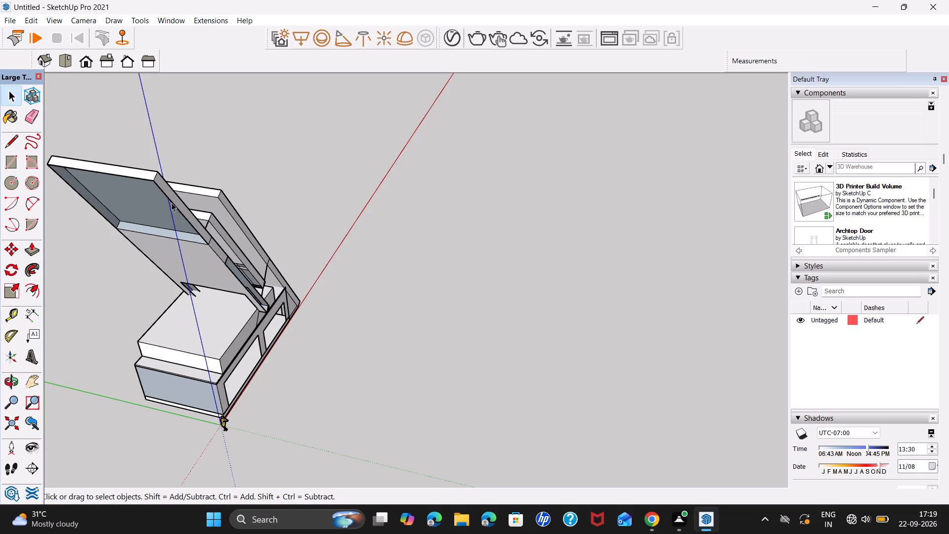
click(172, 203)
key(Delete)
click(182, 203)
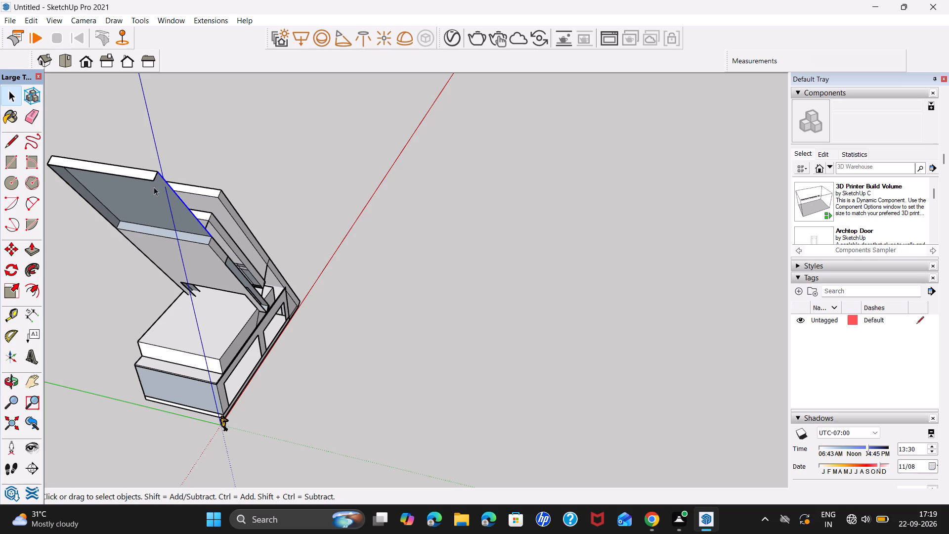
key(Delete)
click(152, 179)
key(Delete)
click(156, 177)
key(Delete)
Delete the remaining top edge, far narrow side face and stray edges left above the tallest slab's cut.
click(145, 167)
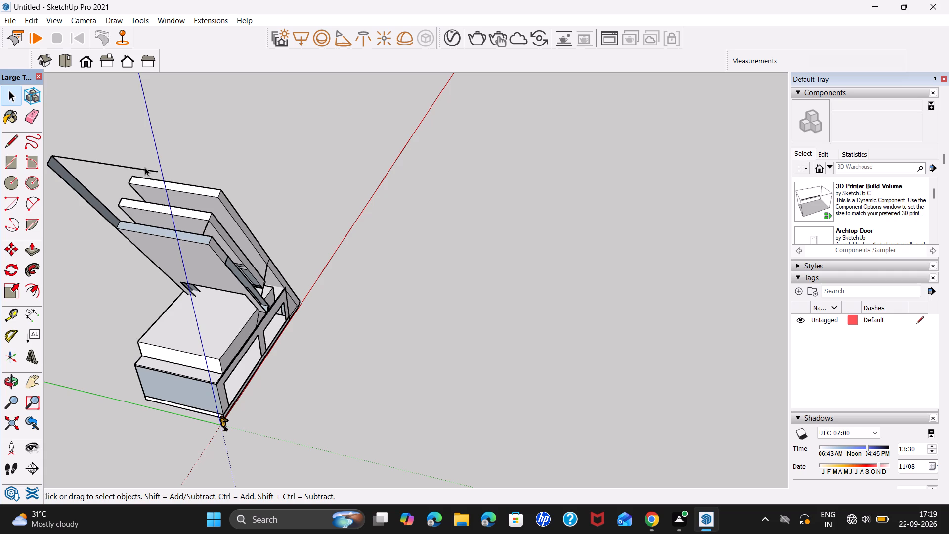
click(145, 168)
key(Delete)
click(106, 219)
key(Delete)
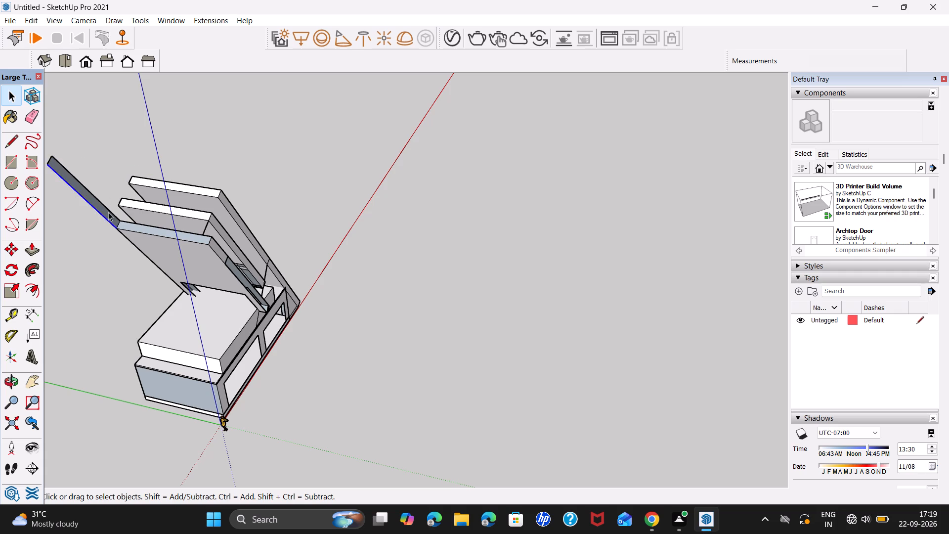
click(109, 212)
key(Delete)
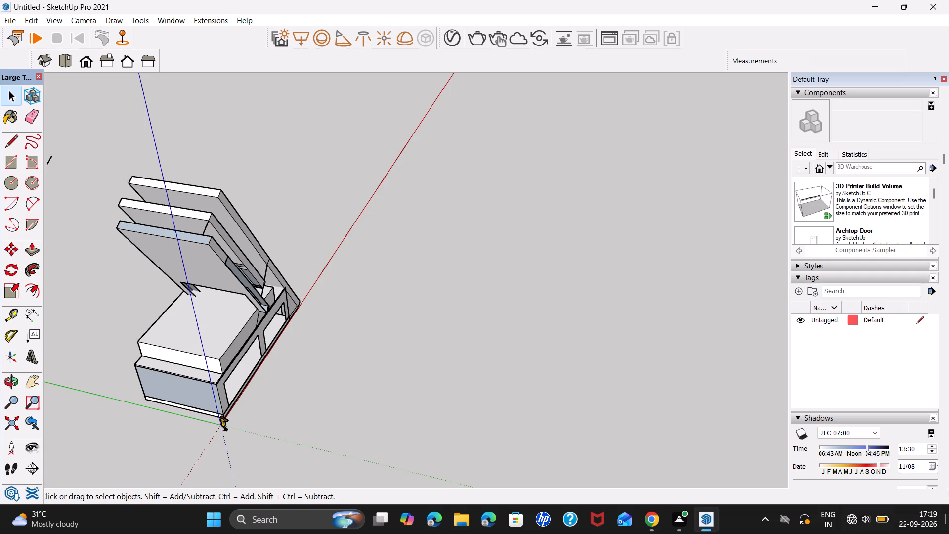
click(52, 158)
key(Delete)
Reverse the orientation of the shortened slab's new top end face.
right_click(194, 240)
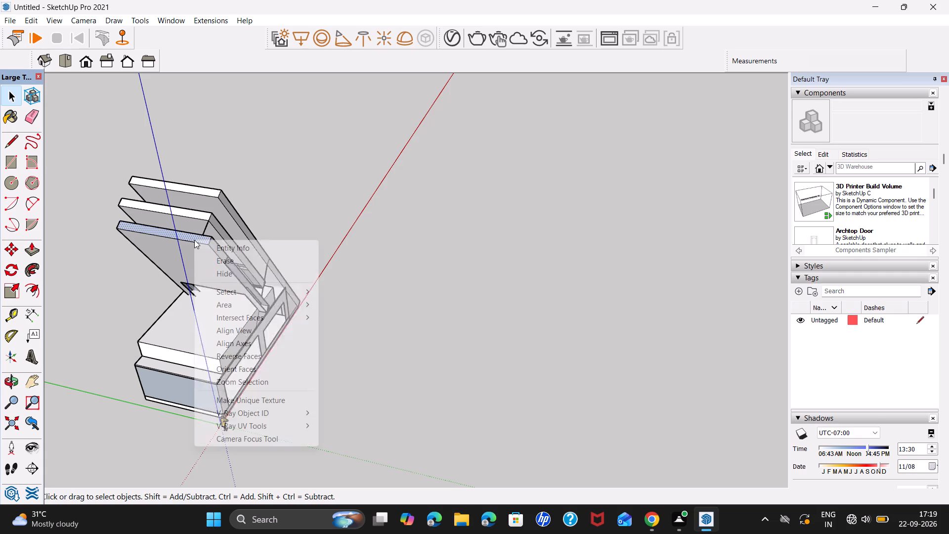
click(280, 354)
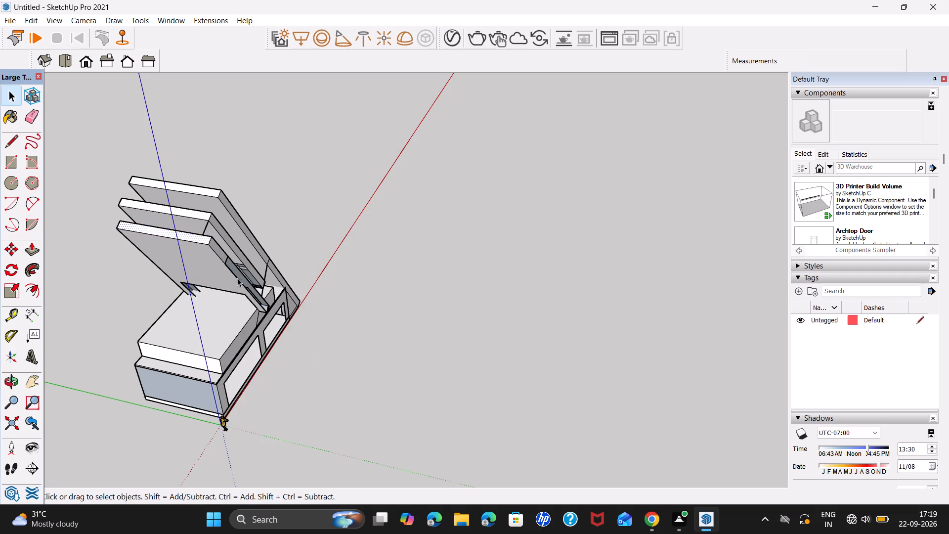
Push/pull the middle slab's lower end face about 9' 5" down along the incline into the upper base block.
scroll(238, 282, up, 5)
middle_drag(266, 305, 133, 239)
scroll(271, 271, down, 6)
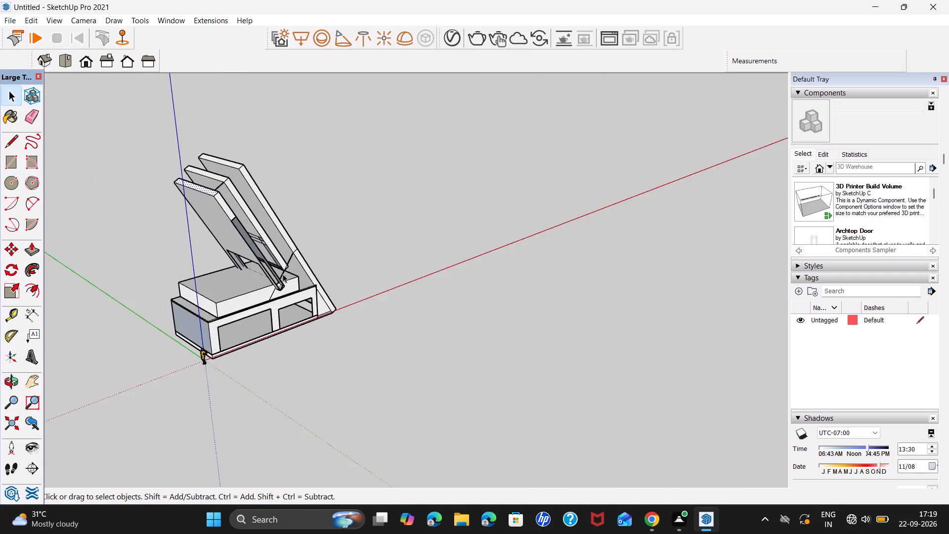
scroll(283, 274, up, 1)
middle_drag(283, 274, 216, 171)
middle_drag(462, 323, 303, 328)
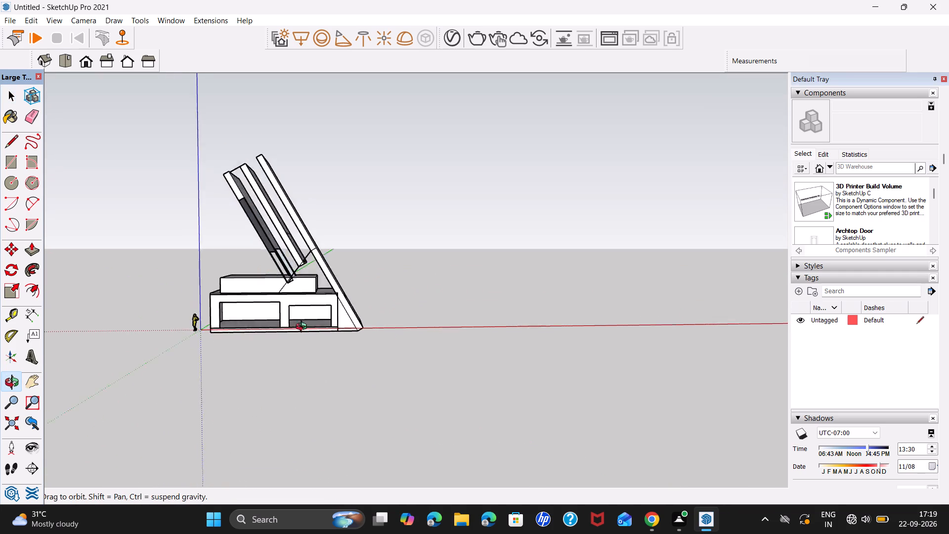
middle_drag(303, 328, 267, 301)
scroll(267, 301, up, 1)
scroll(311, 272, up, 8)
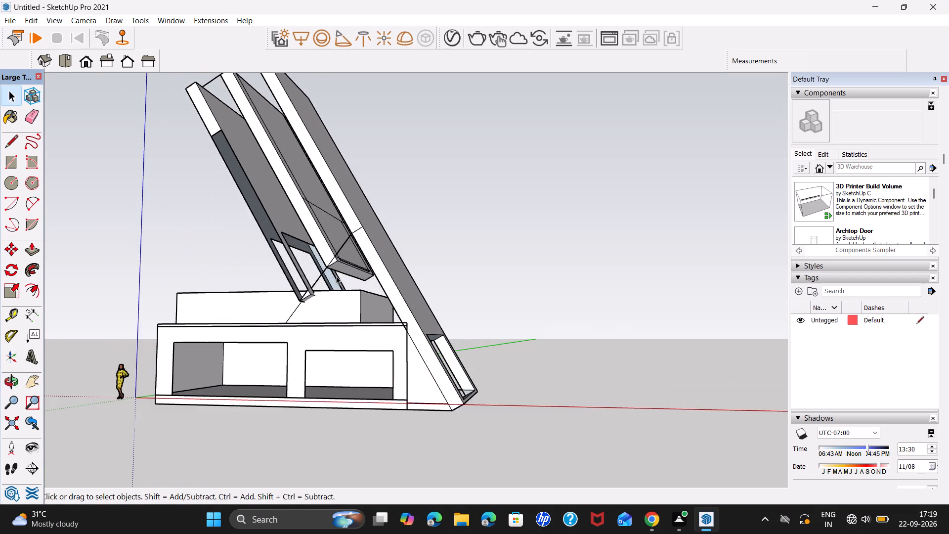
scroll(336, 276, up, 5)
click(347, 265)
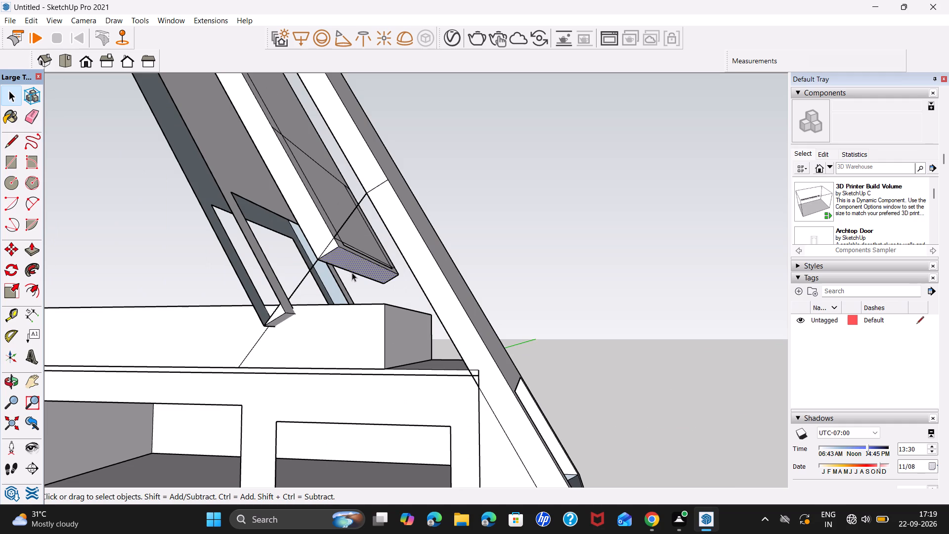
key(p)
click(361, 268)
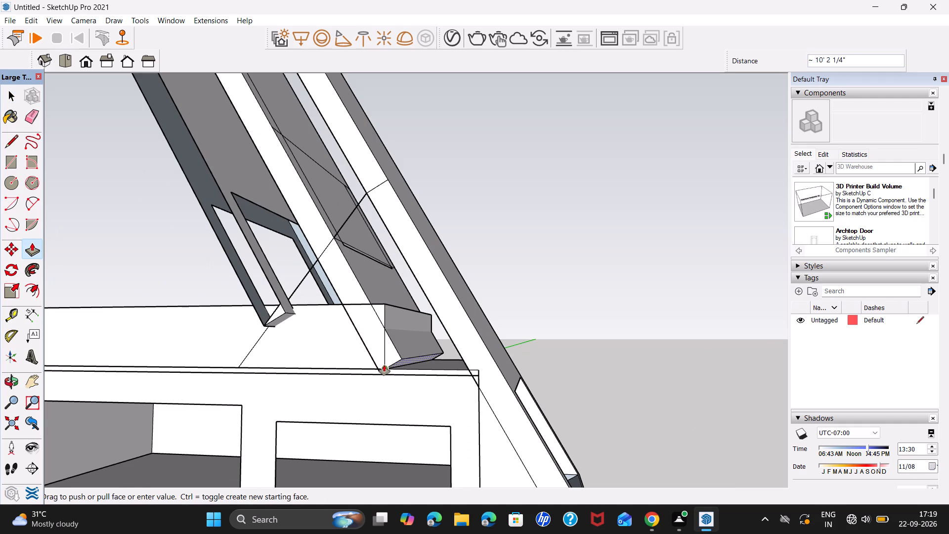
click(384, 357)
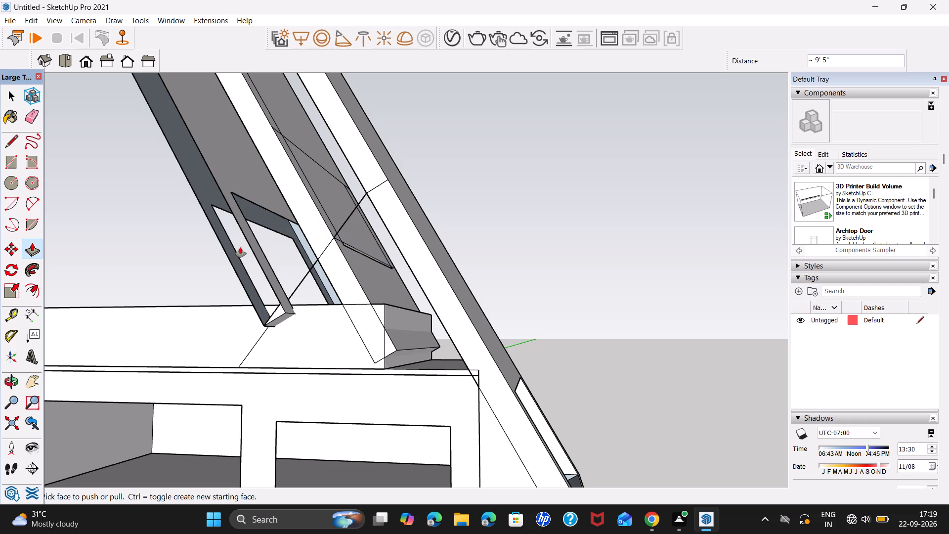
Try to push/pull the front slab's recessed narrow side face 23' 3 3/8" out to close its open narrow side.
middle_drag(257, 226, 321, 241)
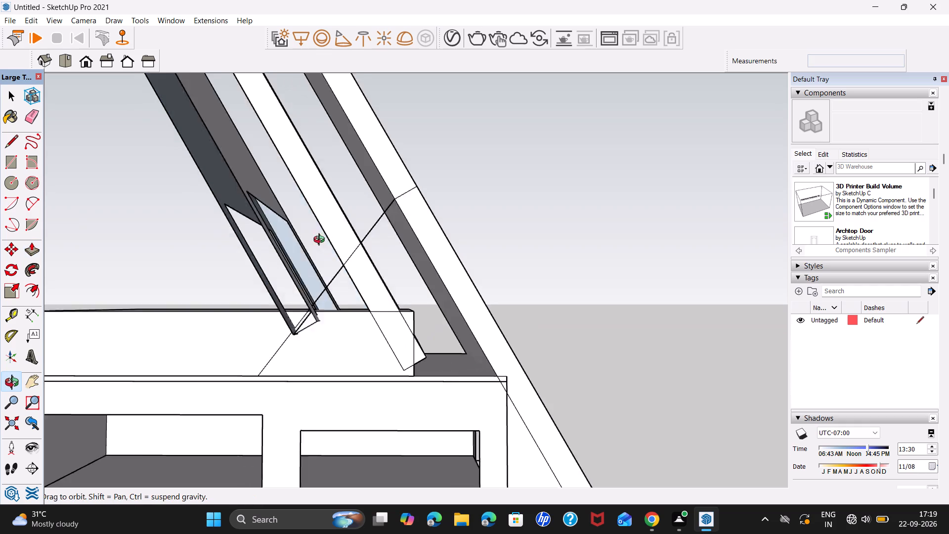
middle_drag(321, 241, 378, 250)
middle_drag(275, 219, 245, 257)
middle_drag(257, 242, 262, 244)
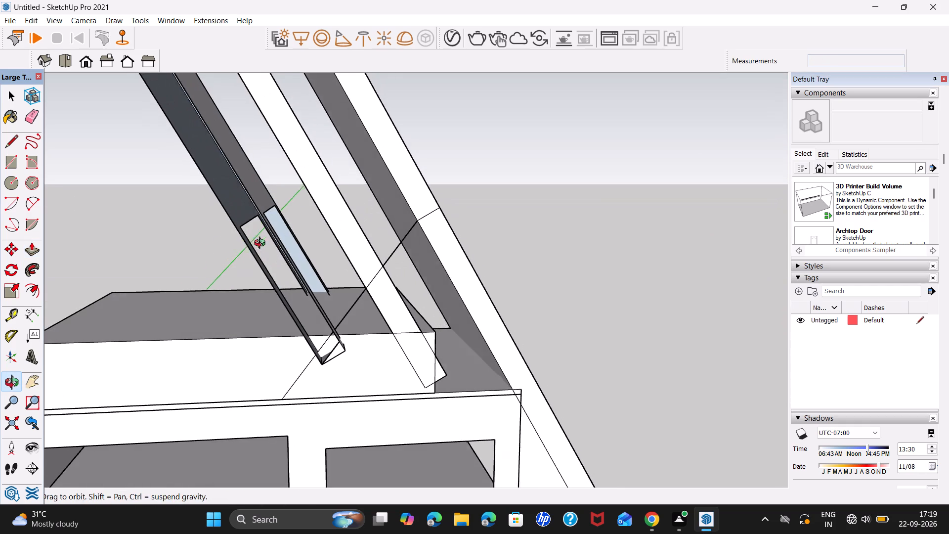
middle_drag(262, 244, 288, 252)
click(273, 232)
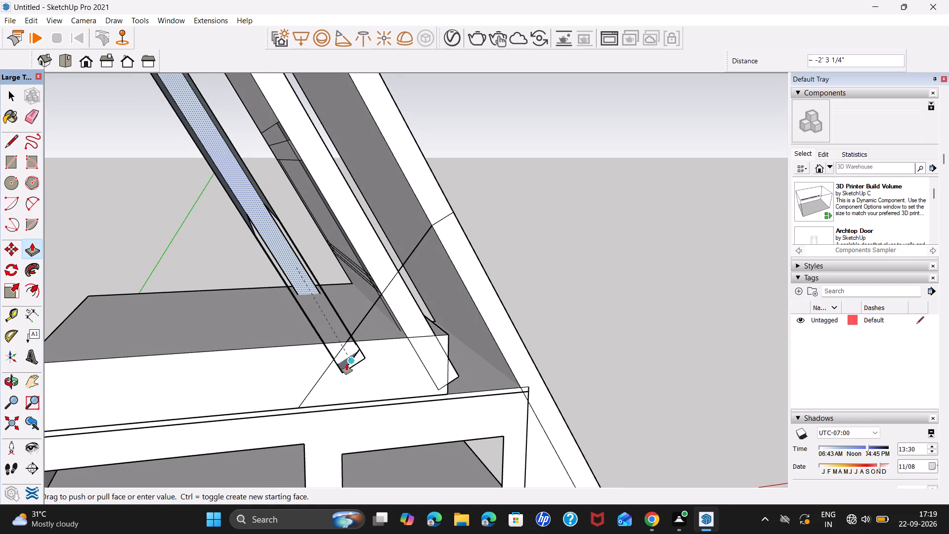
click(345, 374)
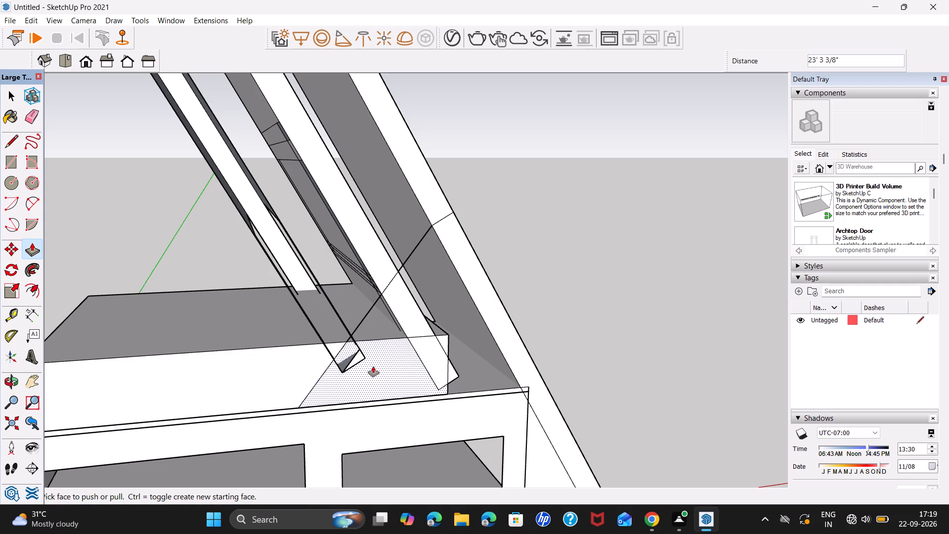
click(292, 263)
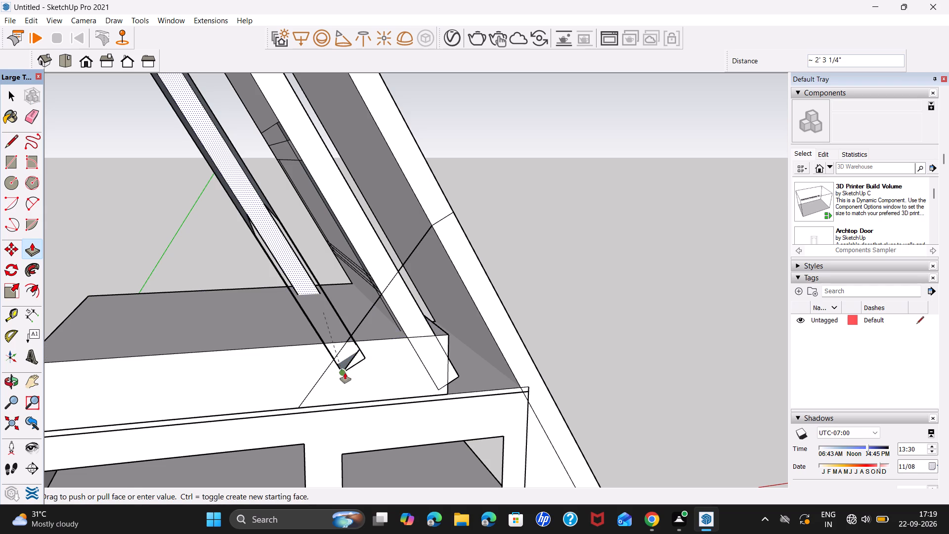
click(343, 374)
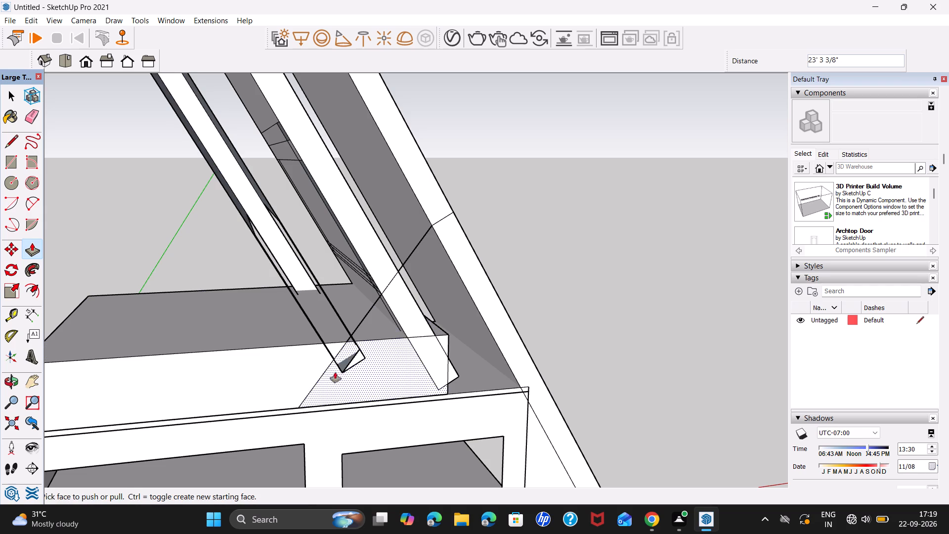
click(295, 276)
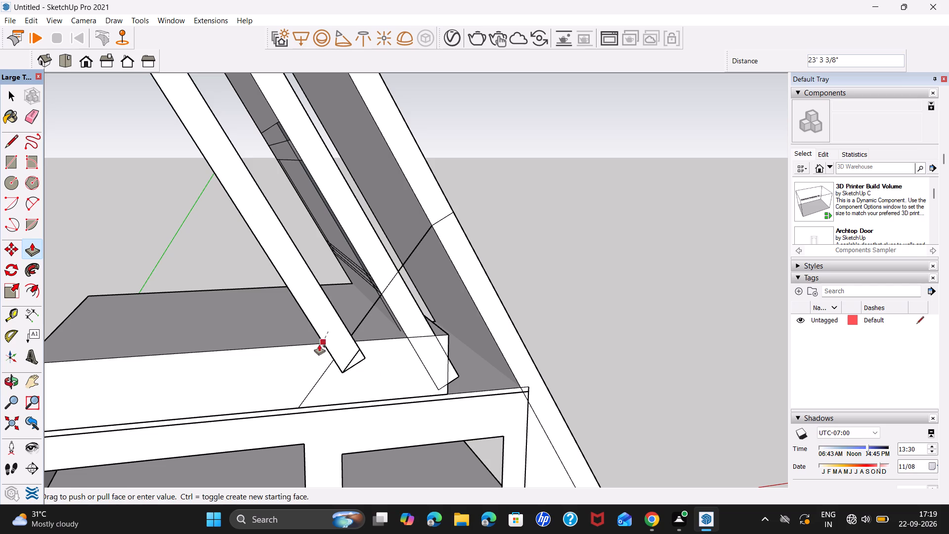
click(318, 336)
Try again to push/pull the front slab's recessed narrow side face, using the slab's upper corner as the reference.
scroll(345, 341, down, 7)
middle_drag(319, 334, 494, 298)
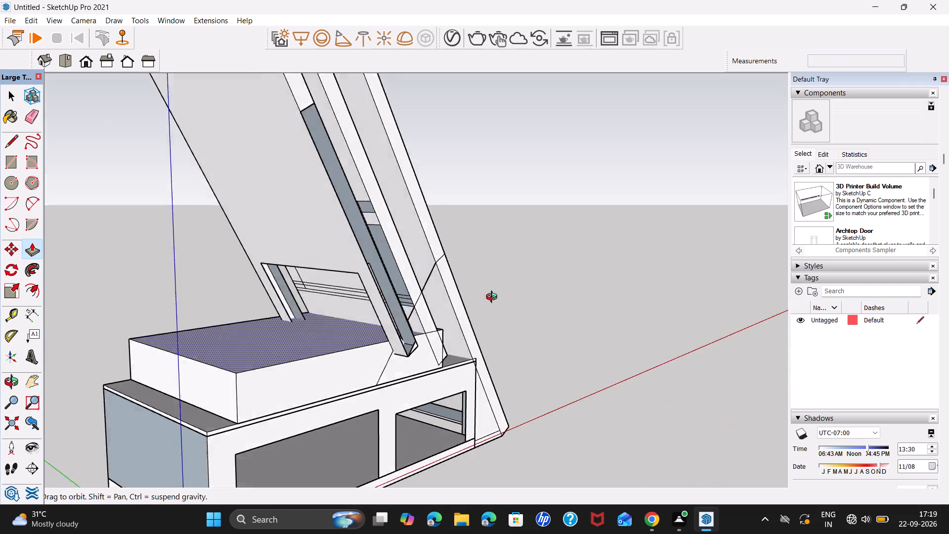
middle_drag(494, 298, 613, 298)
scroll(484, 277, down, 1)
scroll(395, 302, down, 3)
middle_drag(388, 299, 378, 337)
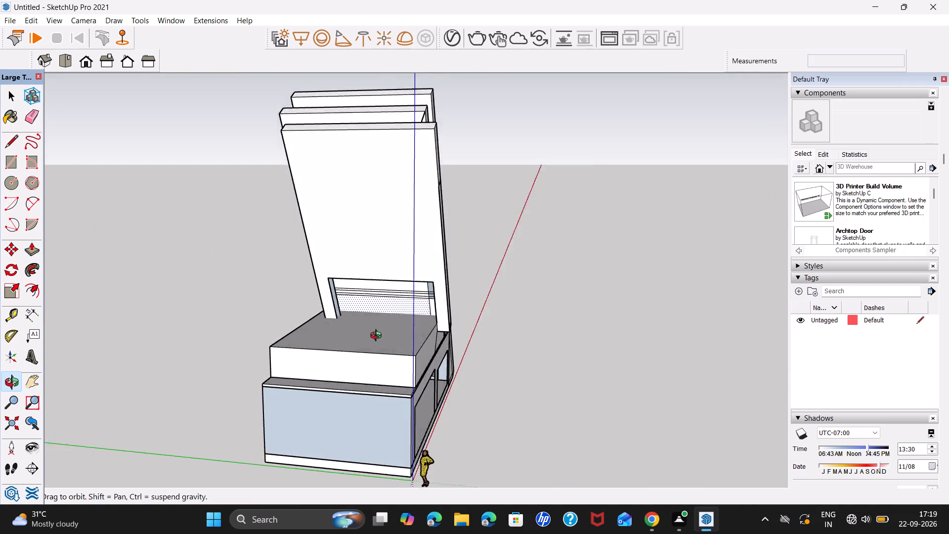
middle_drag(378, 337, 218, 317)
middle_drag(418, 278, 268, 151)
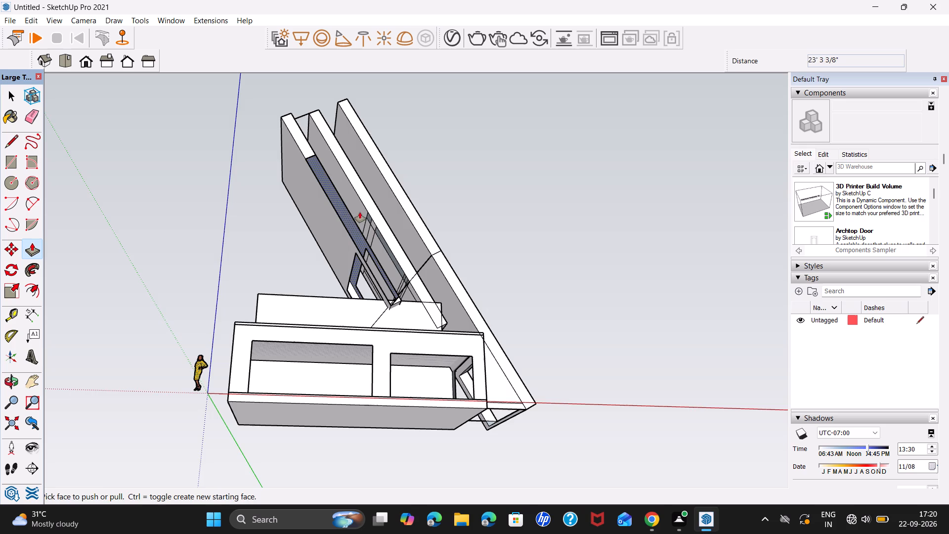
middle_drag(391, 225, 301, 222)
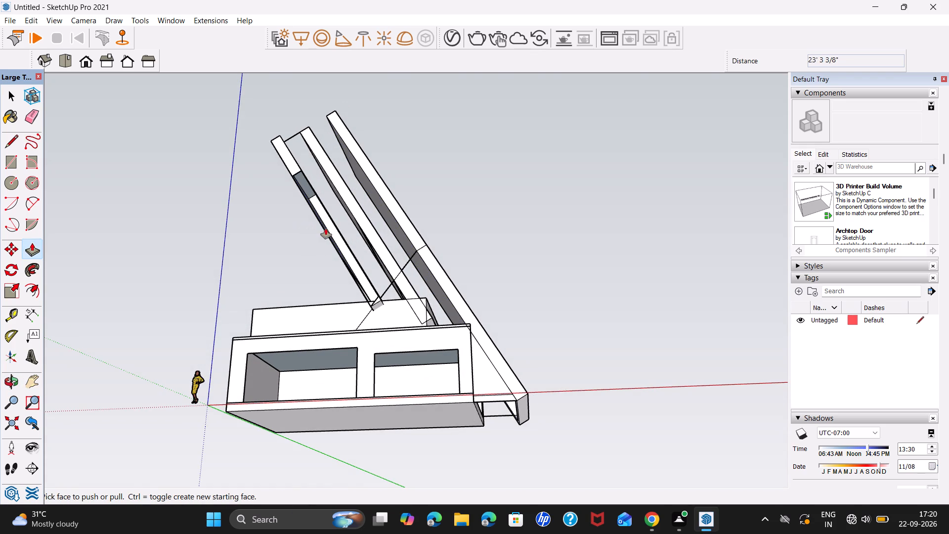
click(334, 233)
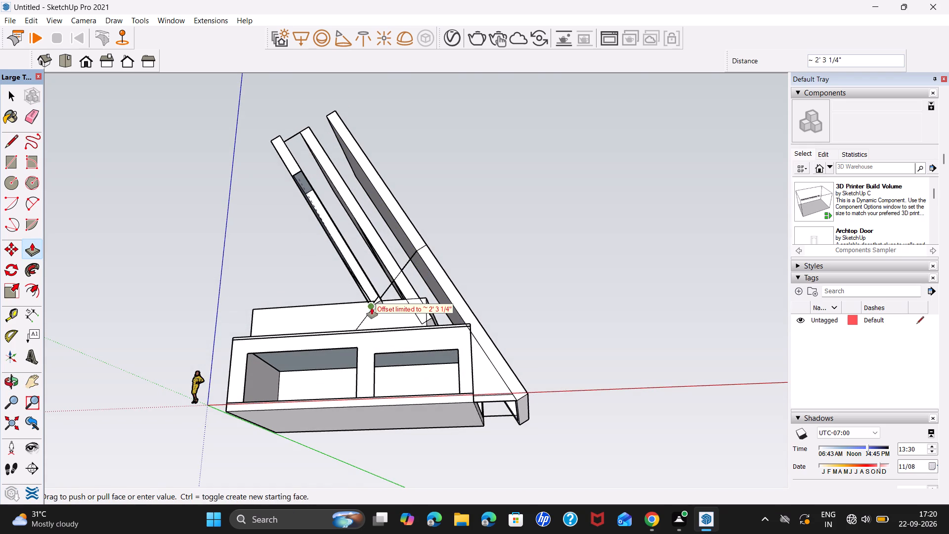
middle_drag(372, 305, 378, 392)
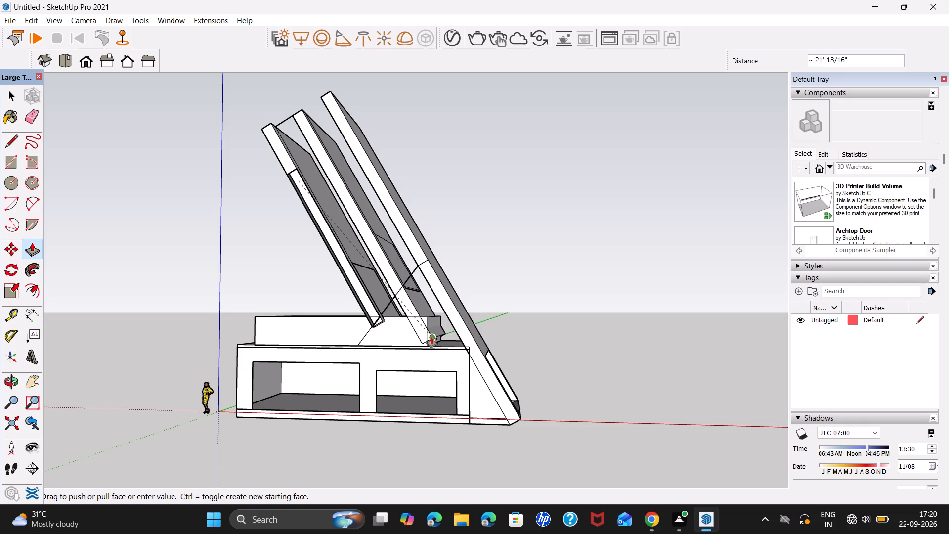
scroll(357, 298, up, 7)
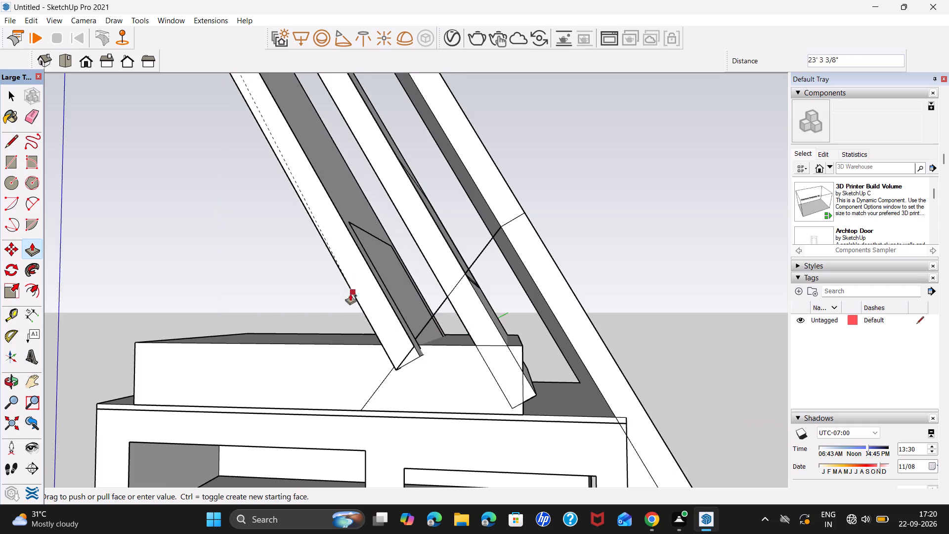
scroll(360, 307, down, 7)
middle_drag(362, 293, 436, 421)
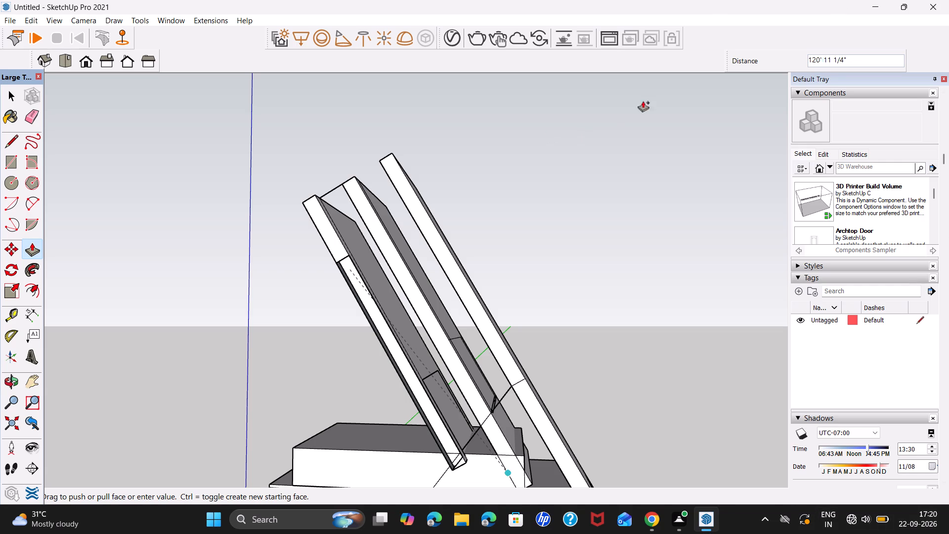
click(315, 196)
Draw a 2' line across the front slab's narrow side at the top of its recess to close the face.
scroll(362, 285, down, 2)
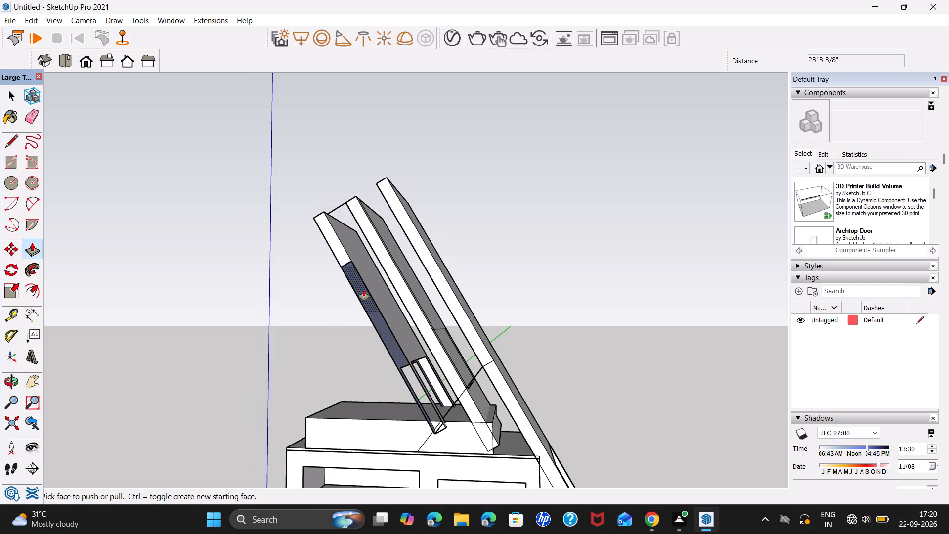
middle_drag(366, 293, 484, 229)
key(space)
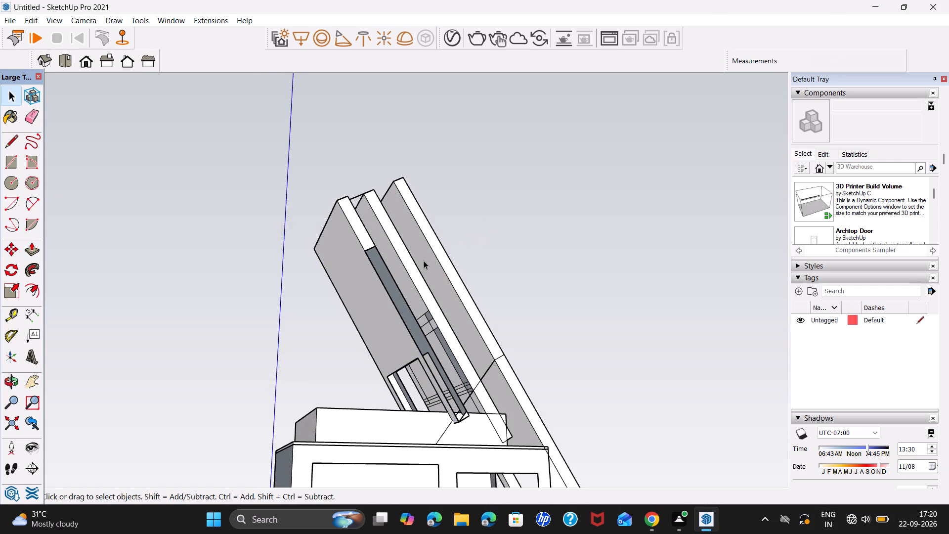
key(l)
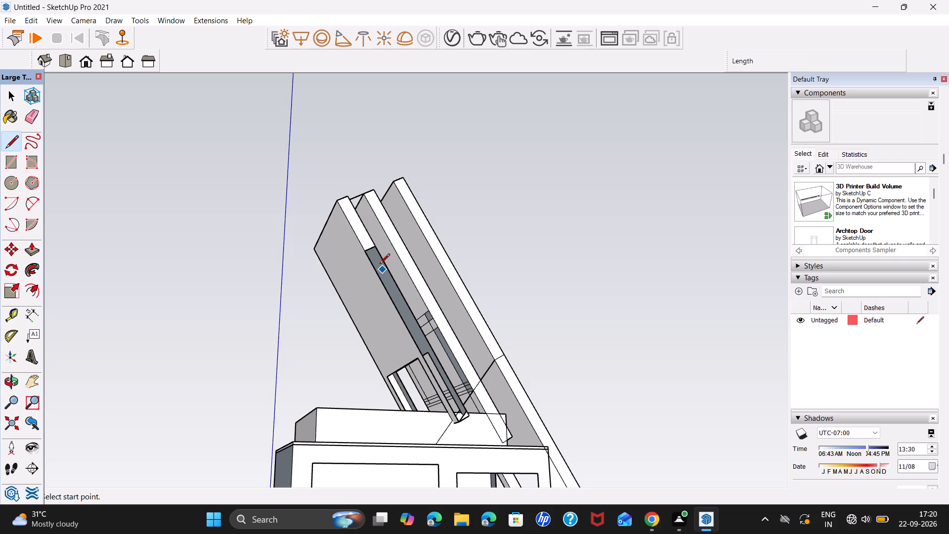
click(365, 253)
click(377, 247)
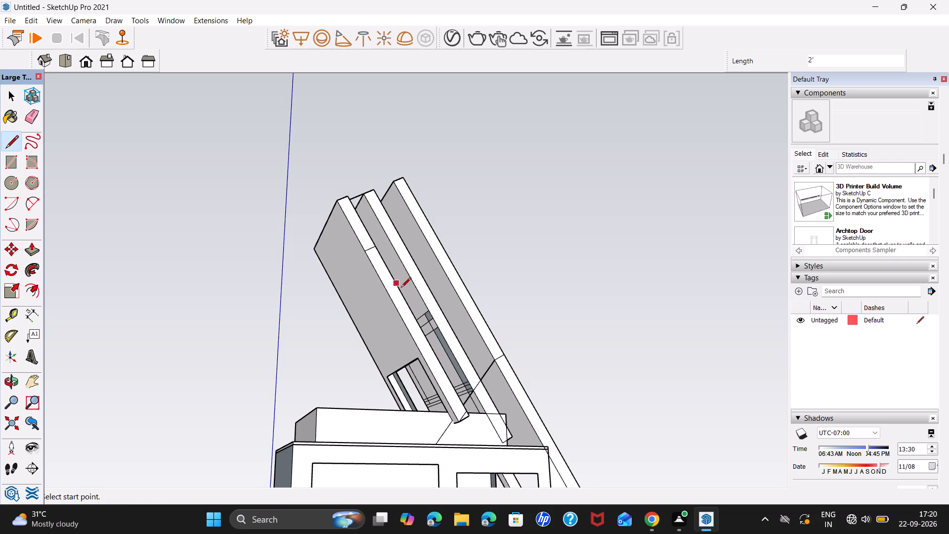
key(space)
Delete the stray diagonal line on the side face of the upper base block below the front slab.
middle_drag(422, 366, 422, 358)
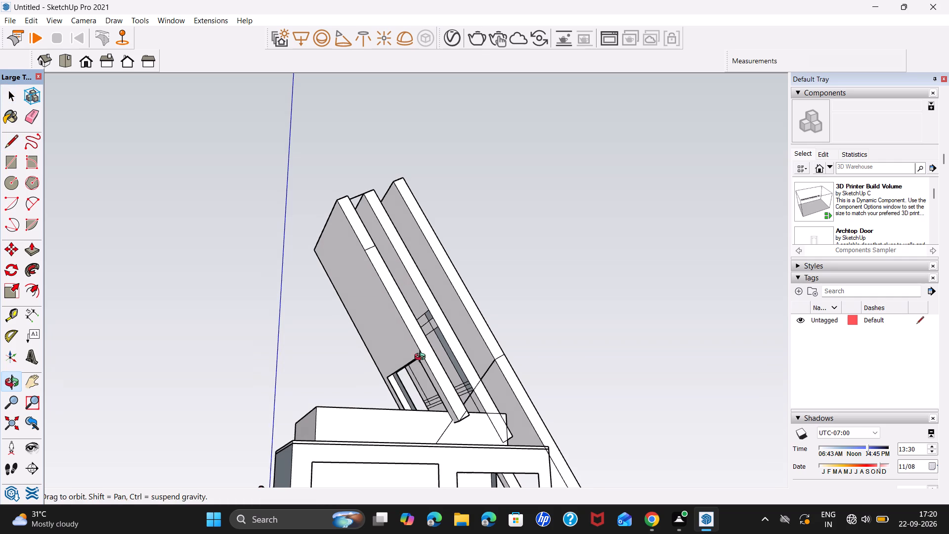
middle_drag(422, 358, 664, 267)
scroll(397, 308, down, 6)
middle_drag(420, 294, 375, 370)
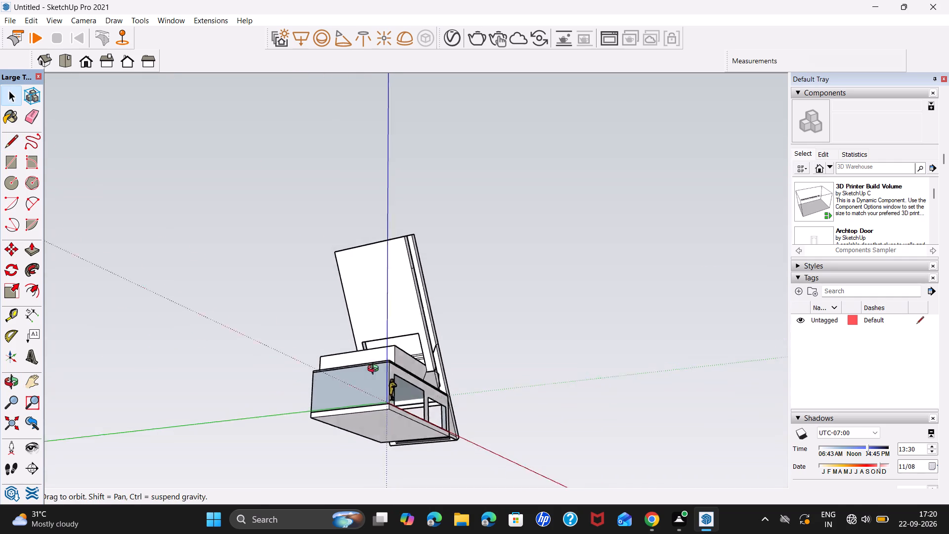
middle_drag(375, 370, 334, 382)
scroll(395, 329, up, 7)
middle_drag(417, 346, 398, 421)
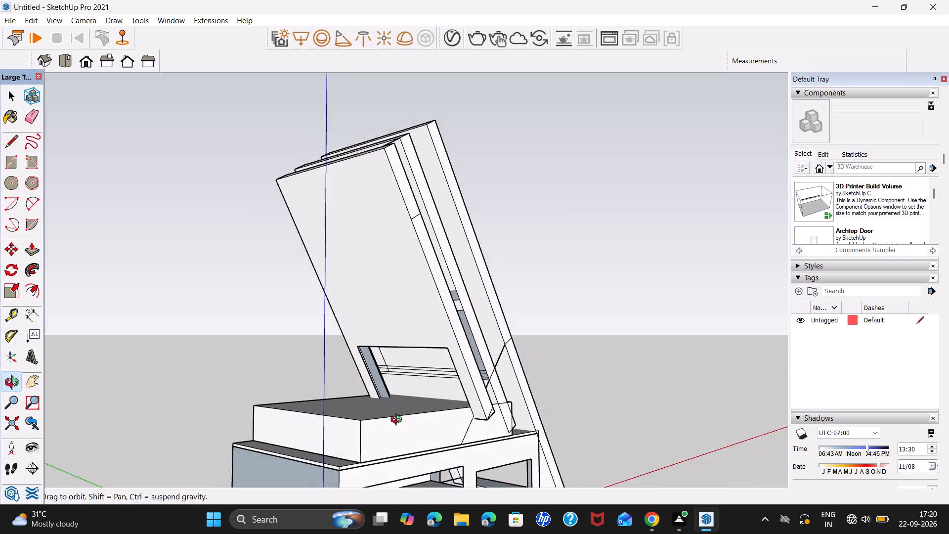
middle_drag(398, 421, 452, 456)
click(465, 430)
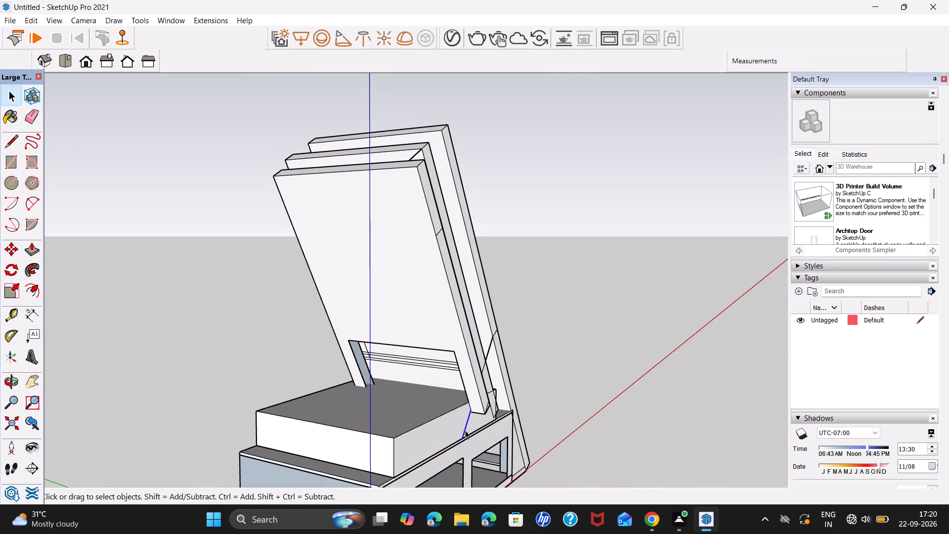
key(Delete)
Delete the dividing line across the front slab's narrow side and the line joining the two shorter slabs' top ends.
middle_drag(503, 379, 431, 386)
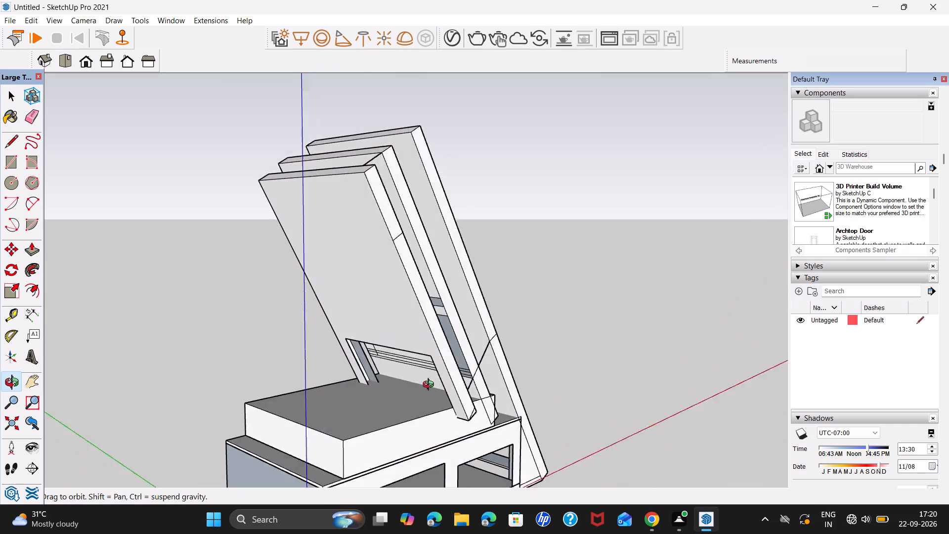
middle_drag(431, 386, 288, 382)
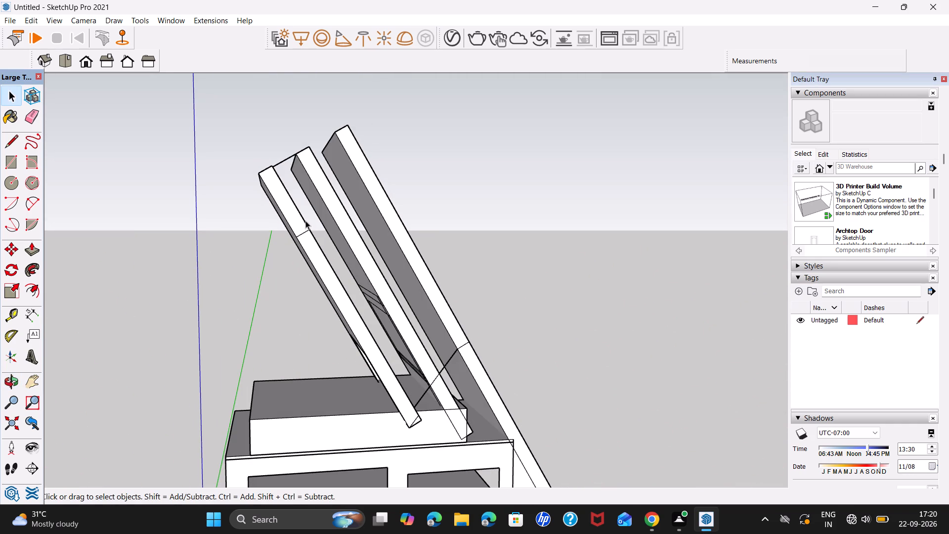
click(304, 230)
key(Delete)
click(284, 159)
key(Delete)
Delete the upper group of stray edges bounding the recessed strip on the middle slab's broad face towards the front slab.
scroll(375, 303, up, 7)
middle_drag(427, 350, 464, 304)
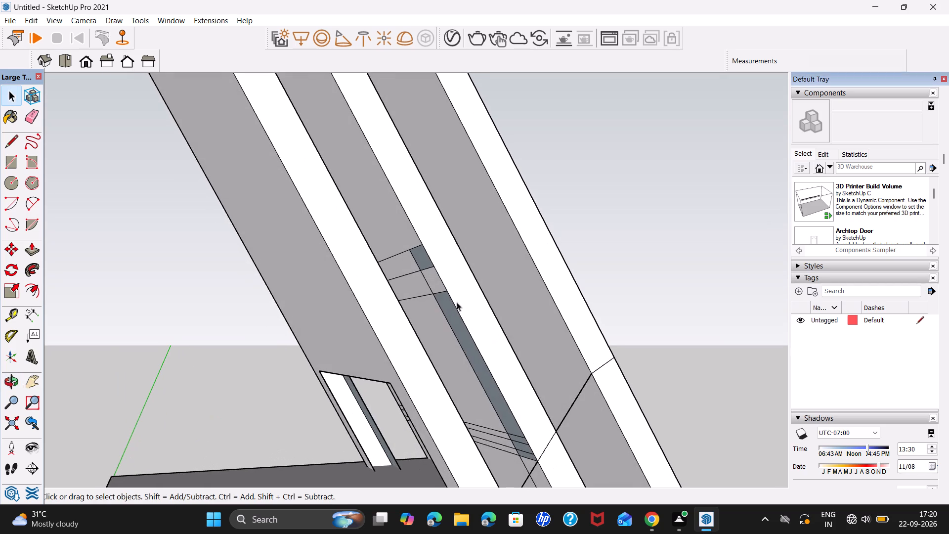
click(442, 293)
key(Delete)
click(430, 295)
key(Delete)
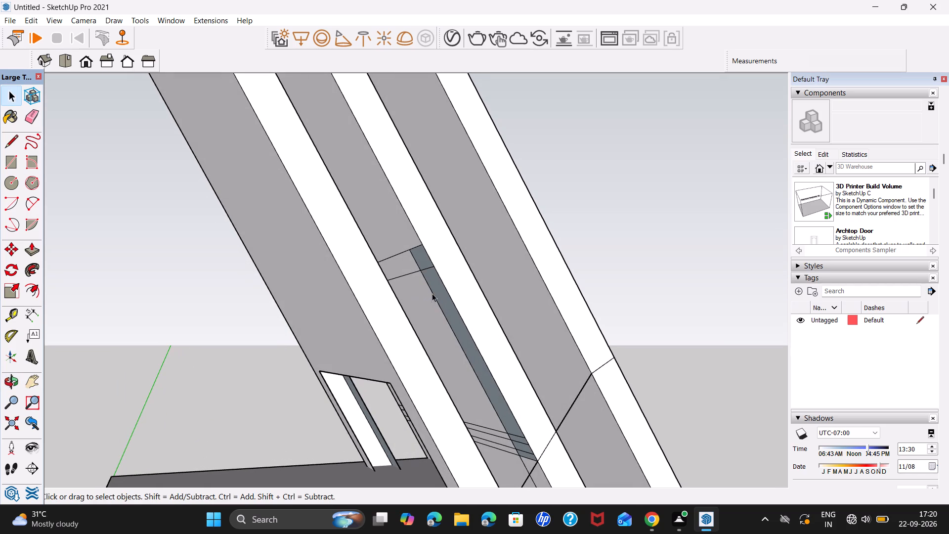
click(434, 292)
key(Delete)
click(426, 269)
key(Delete)
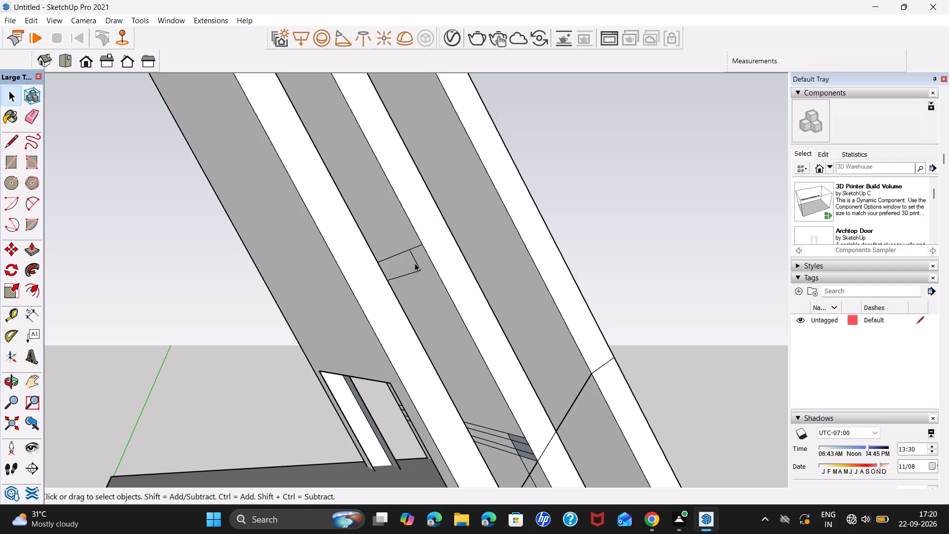
click(416, 262)
key(Delete)
click(414, 247)
key(Delete)
click(419, 271)
key(Delete)
Delete the uppermost stray crosswise lines near the base on the middle slab's broad face towards the front slab.
scroll(440, 324, down, 5)
middle_drag(450, 339, 405, 287)
scroll(475, 391, up, 7)
click(478, 370)
key(Delete)
click(478, 376)
key(Delete)
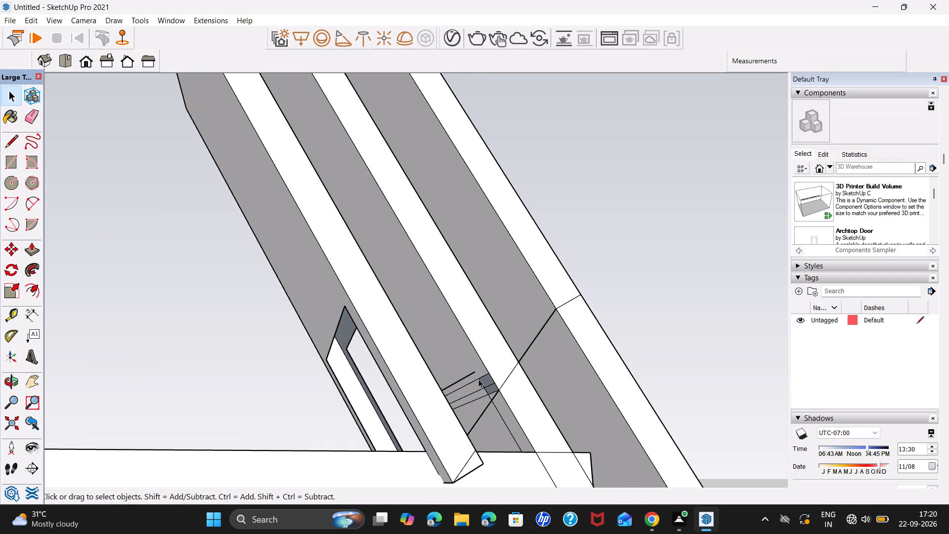
click(472, 375)
key(Delete)
click(474, 382)
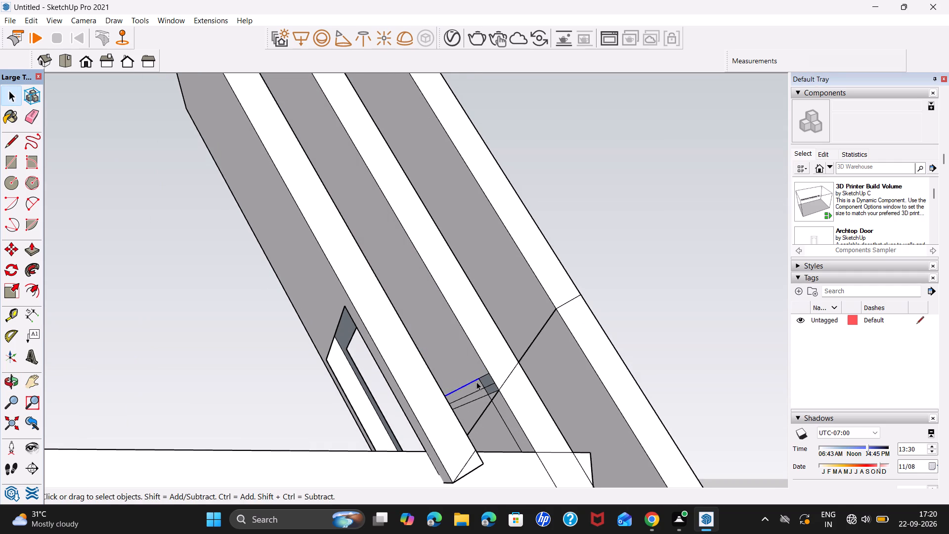
key(Delete)
Delete the edges of the small shaded patch and its adjoining crosswise line on the same middle slab face.
click(484, 376)
key(Delete)
click(487, 384)
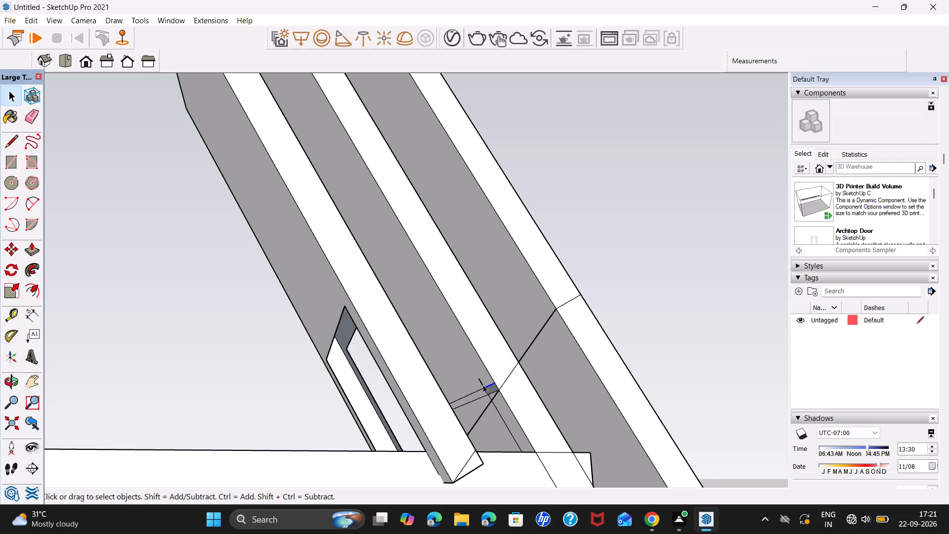
key(Delete)
click(483, 384)
key(Delete)
click(479, 391)
key(Delete)
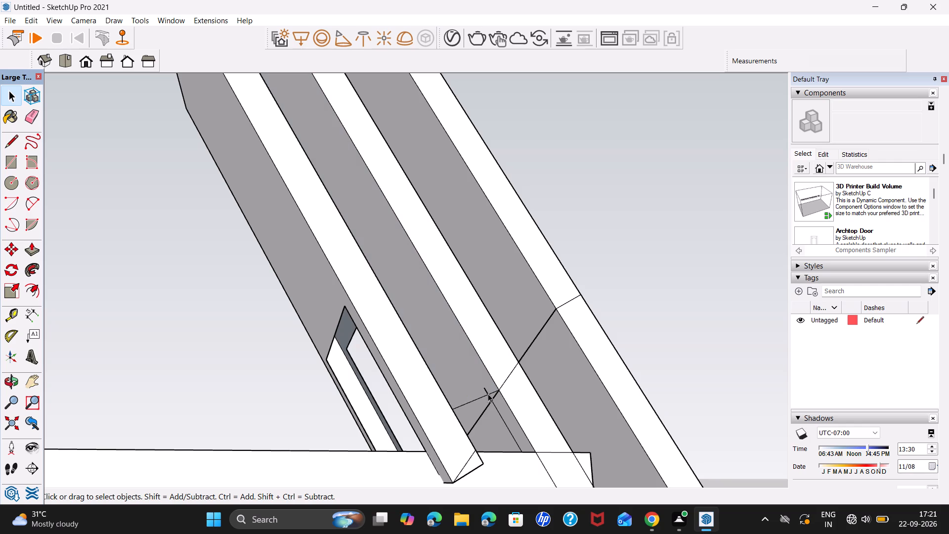
Delete the last crosswise line, the diagonal line and the long line running into the base on that middle slab face.
click(488, 394)
key(Delete)
click(482, 396)
key(Delete)
click(486, 391)
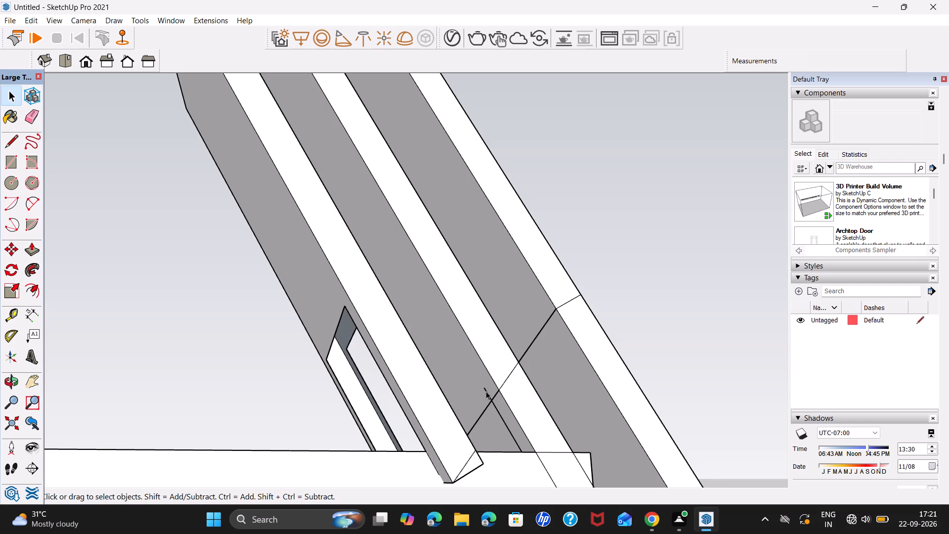
key(Delete)
click(492, 400)
key(Delete)
click(492, 400)
key(Delete)
Delete the dividing lines across the front slab's narrow side at its lower end and across the middle slab's narrow side.
scroll(490, 401, down, 3)
click(474, 442)
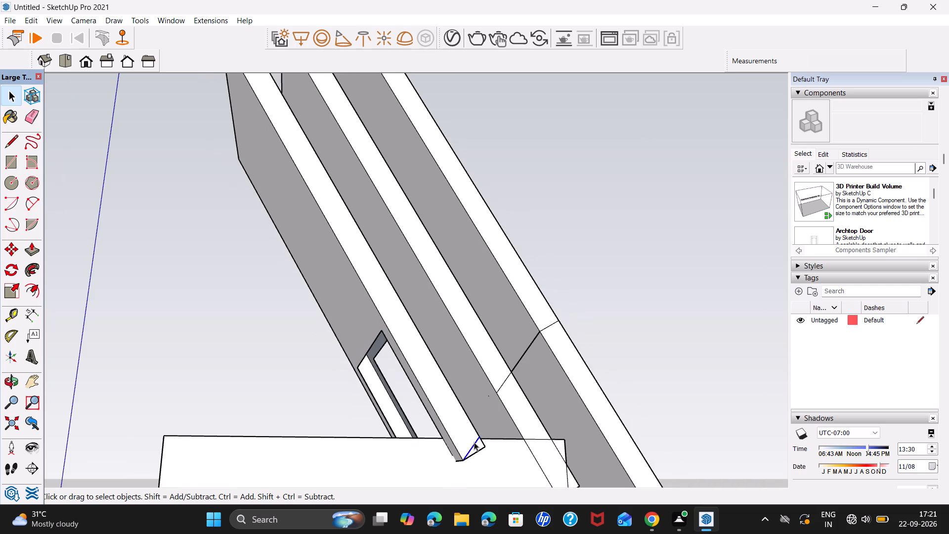
key(Delete)
click(502, 385)
key(Delete)
Delete the part of the middle slab's rear long edge that crosses the upper base block's side face.
scroll(564, 449, down, 2)
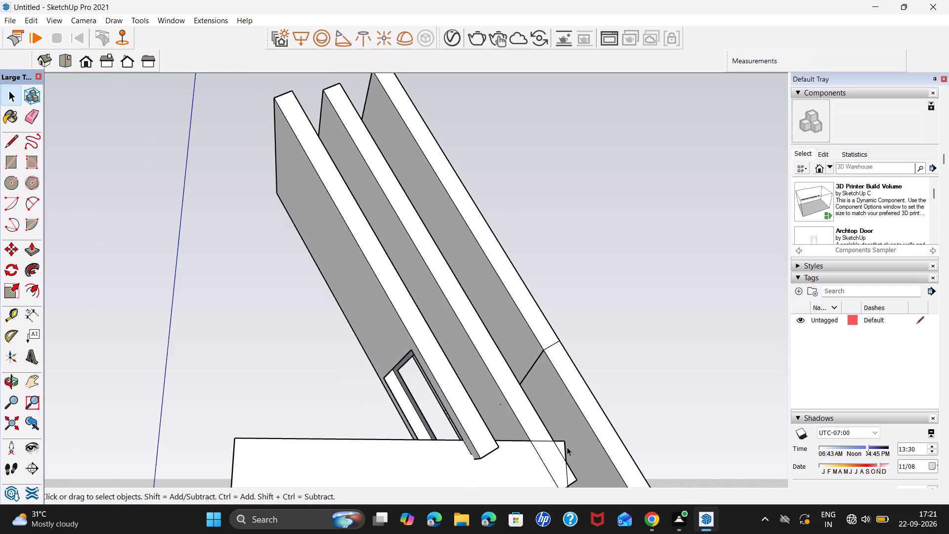
shift+middle_drag(569, 448, 537, 384)
scroll(525, 409, up, 7)
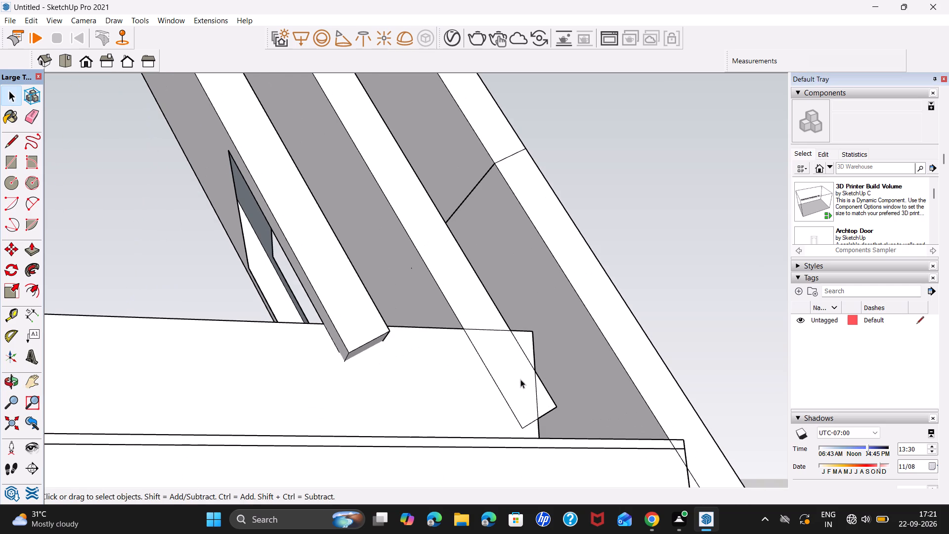
click(523, 353)
key(Delete)
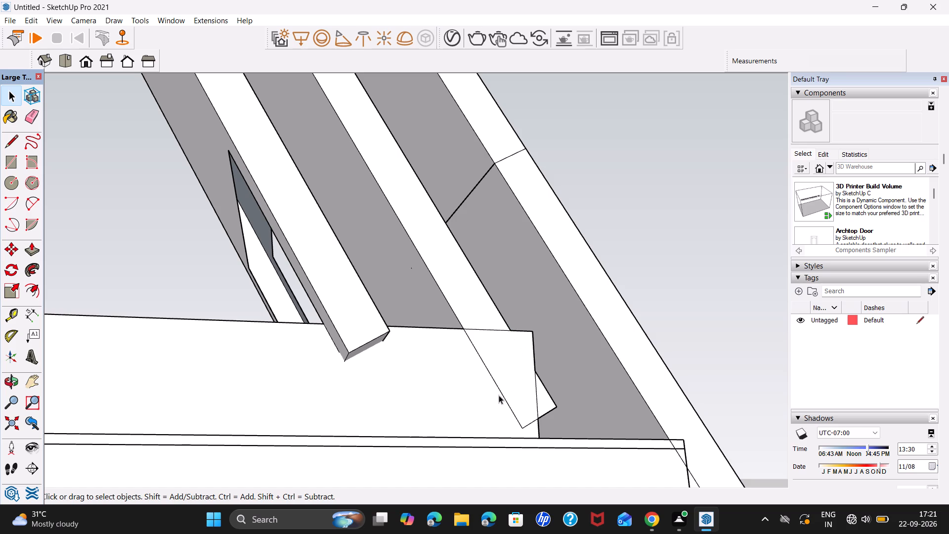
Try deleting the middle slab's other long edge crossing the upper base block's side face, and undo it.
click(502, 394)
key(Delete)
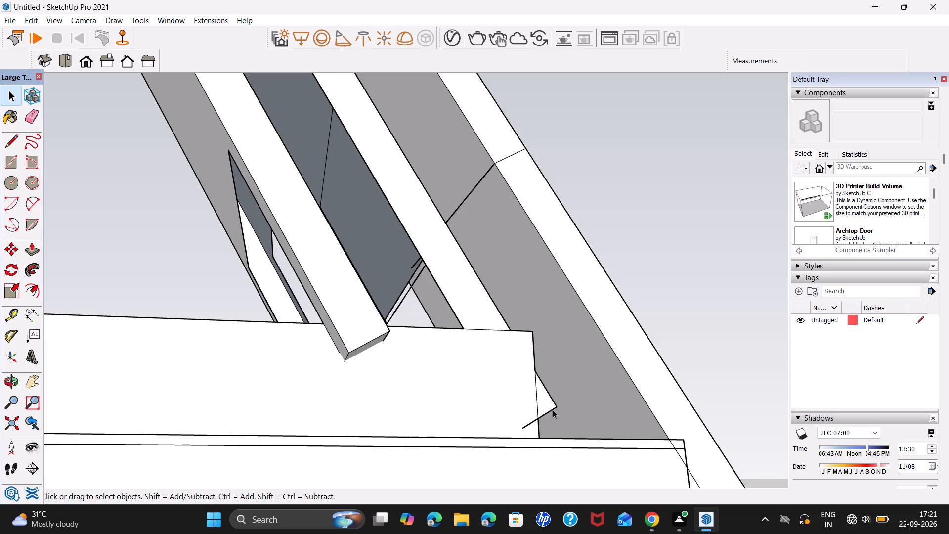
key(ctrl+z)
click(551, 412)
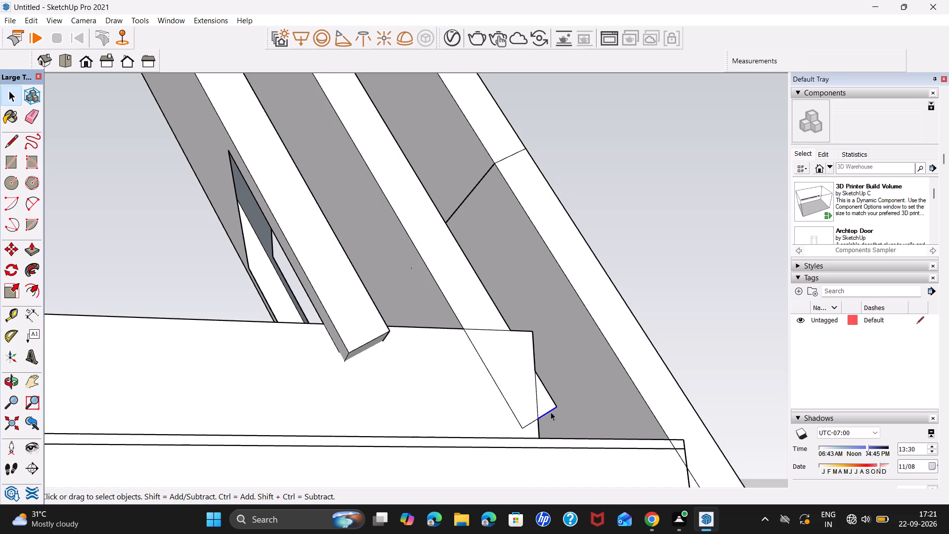
Delete the lower part of the long dividing line on the middle slab's broad face towards the rear slab.
scroll(589, 411, down, 6)
middle_drag(595, 402, 478, 434)
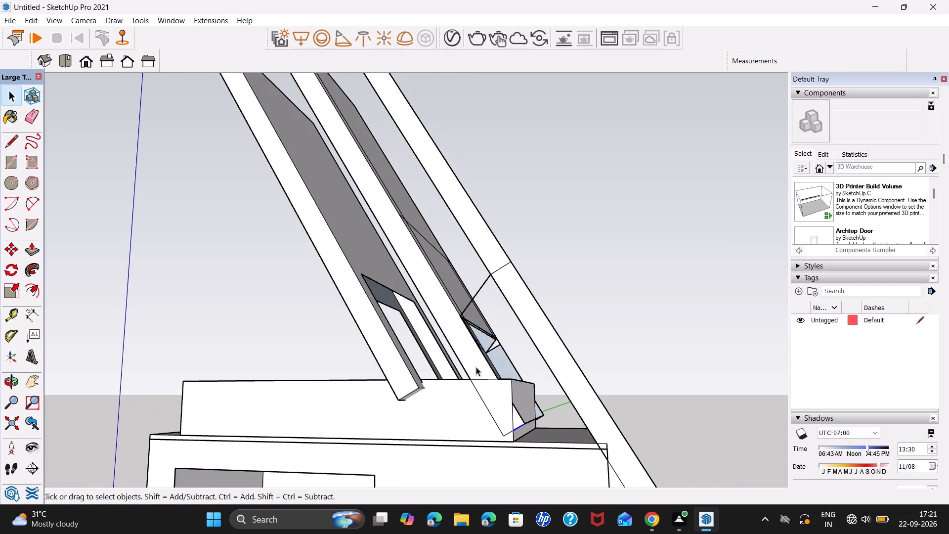
scroll(464, 330, up, 4)
middle_drag(488, 324, 472, 415)
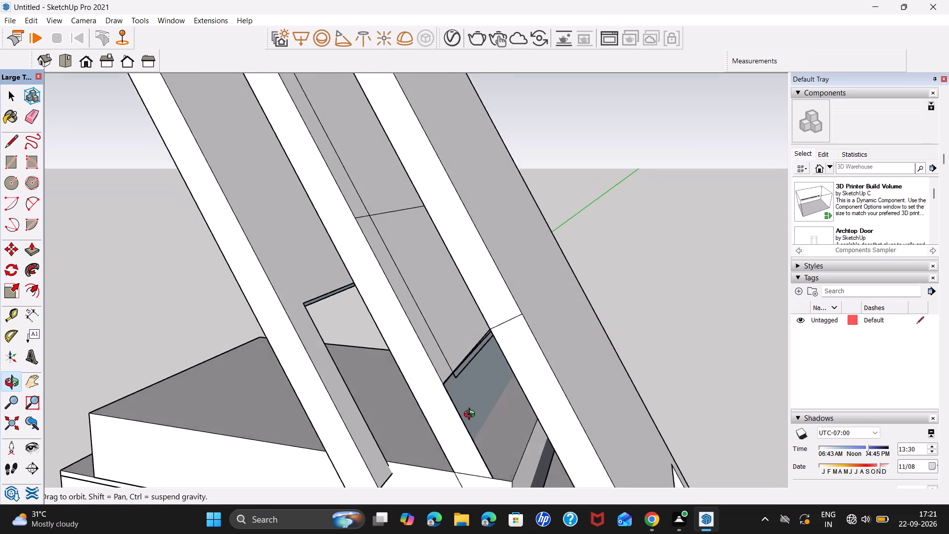
middle_drag(472, 415, 475, 418)
click(449, 362)
key(Delete)
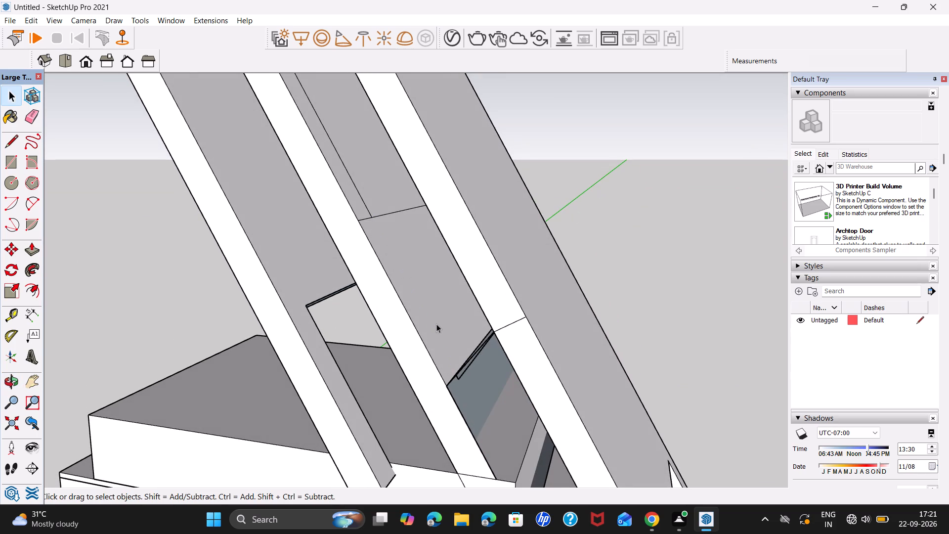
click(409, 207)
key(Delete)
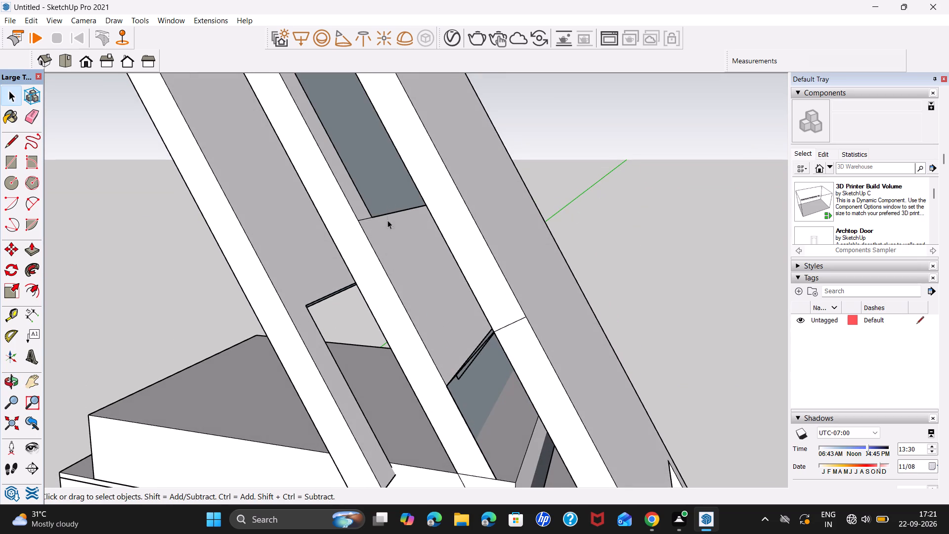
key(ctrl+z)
Delete the crosswise line and the rest of the long dividing line on the middle slab's face towards the rear slab.
click(395, 213)
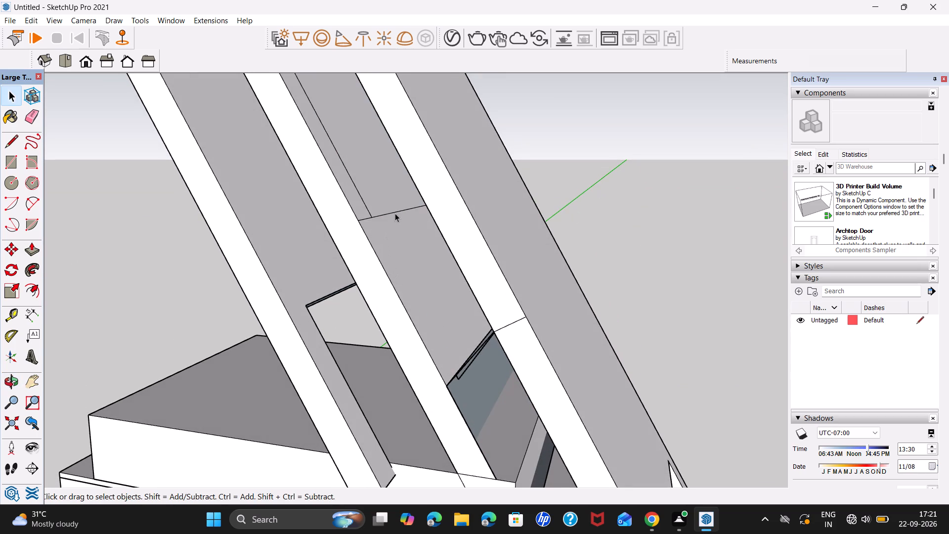
key(Delete)
click(370, 213)
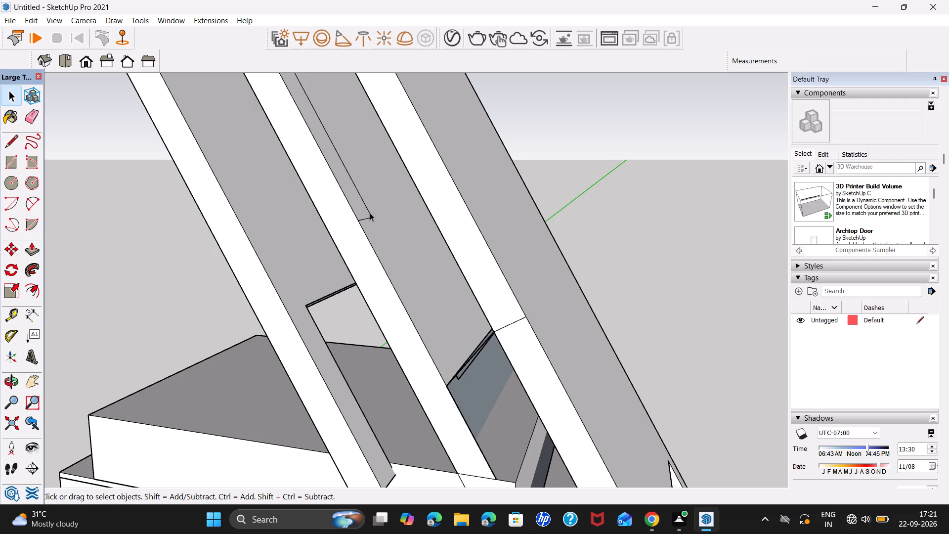
key(Delete)
click(369, 216)
click(369, 220)
key(Delete)
Delete the stray strip outline and short crosswise lines at the opposite side of the middle slab's face towards the front slab.
scroll(468, 360, down, 7)
middle_drag(453, 359, 563, 331)
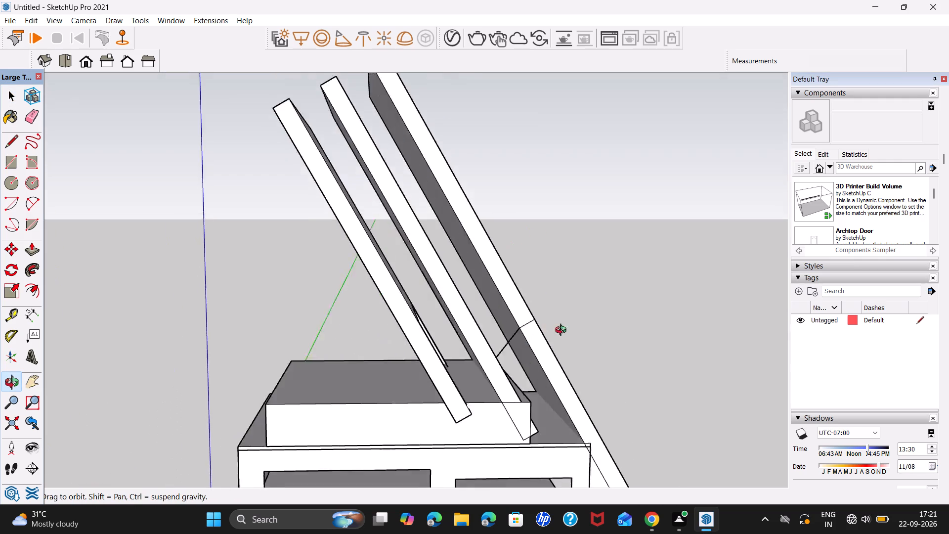
middle_drag(563, 331, 722, 321)
scroll(440, 346, up, 4)
middle_drag(448, 354, 684, 325)
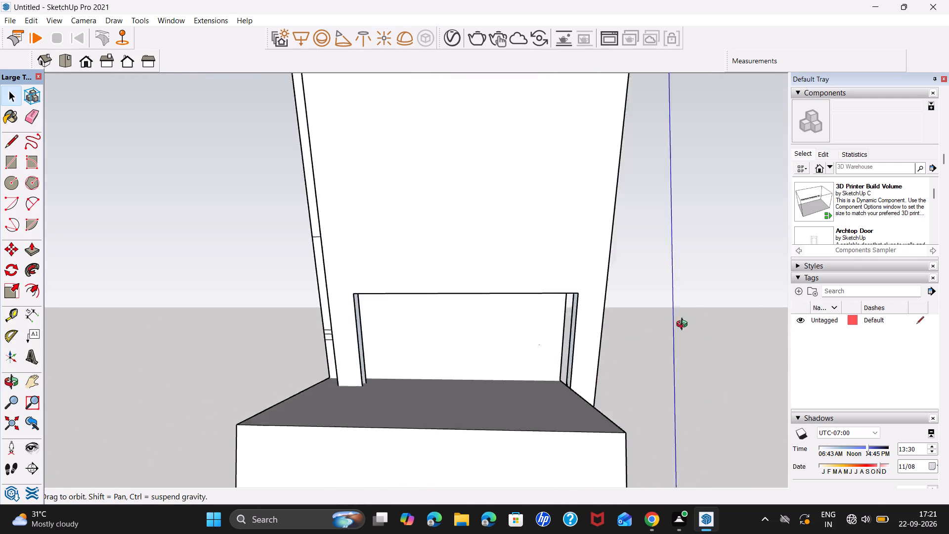
middle_drag(684, 325, 814, 328)
click(334, 330)
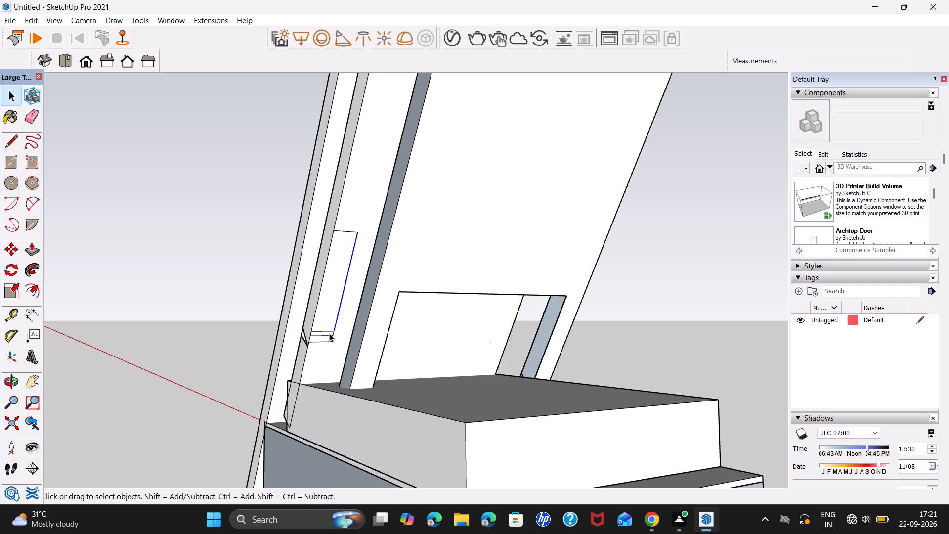
key(Delete)
click(312, 333)
key(Delete)
click(314, 336)
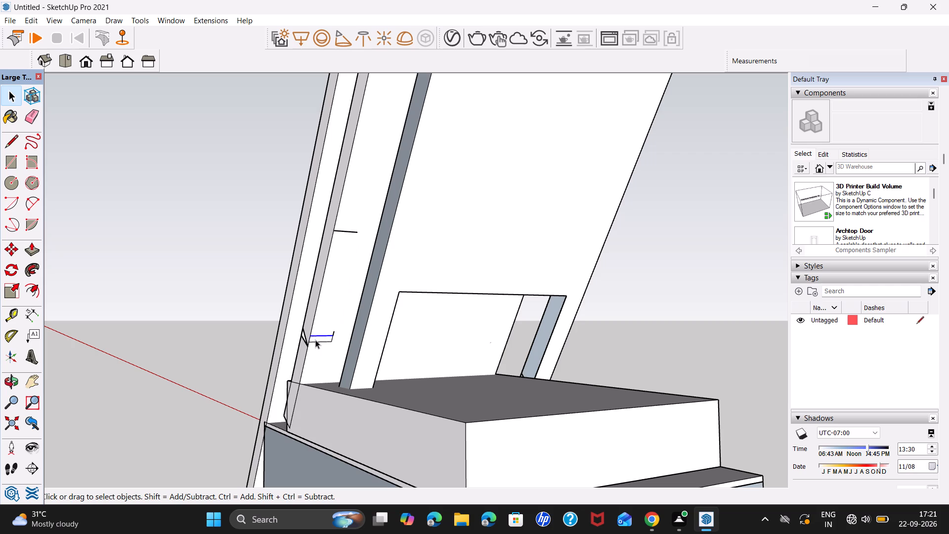
key(Delete)
click(316, 341)
key(Delete)
click(331, 339)
key(Delete)
click(348, 232)
key(Delete)
Push/Pull the exposed face inside the front slab's opening above the base to fill the opening.
middle_drag(462, 343, 609, 357)
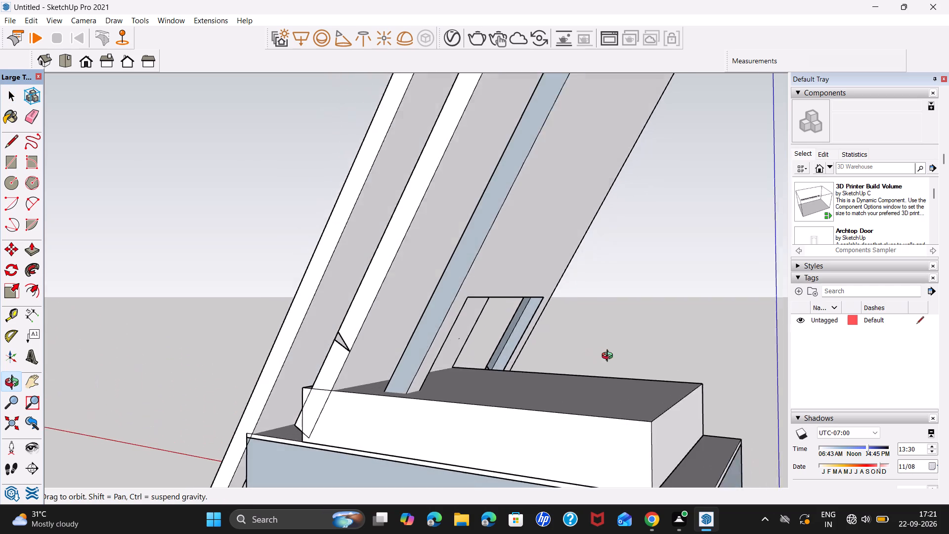
middle_drag(609, 357, 683, 422)
middle_drag(507, 349, 508, 345)
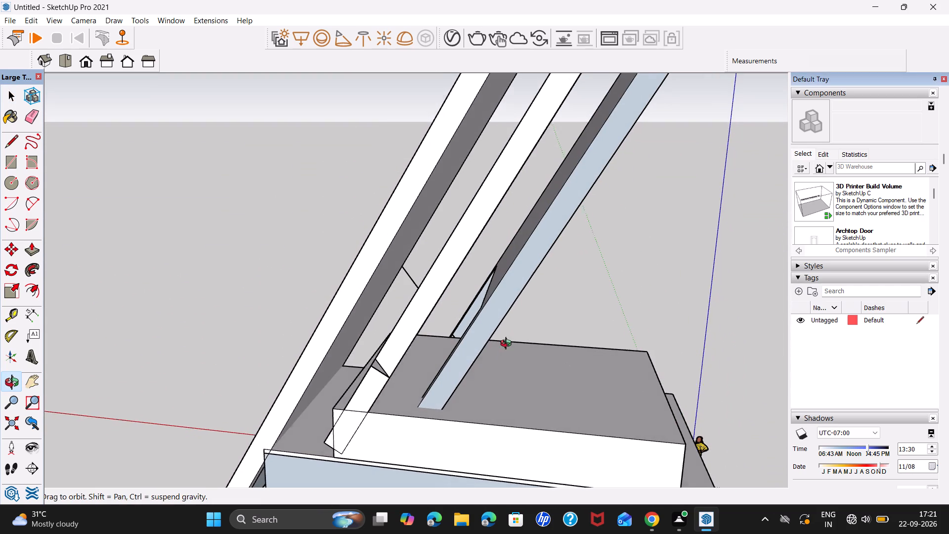
middle_drag(508, 345, 470, 276)
click(492, 305)
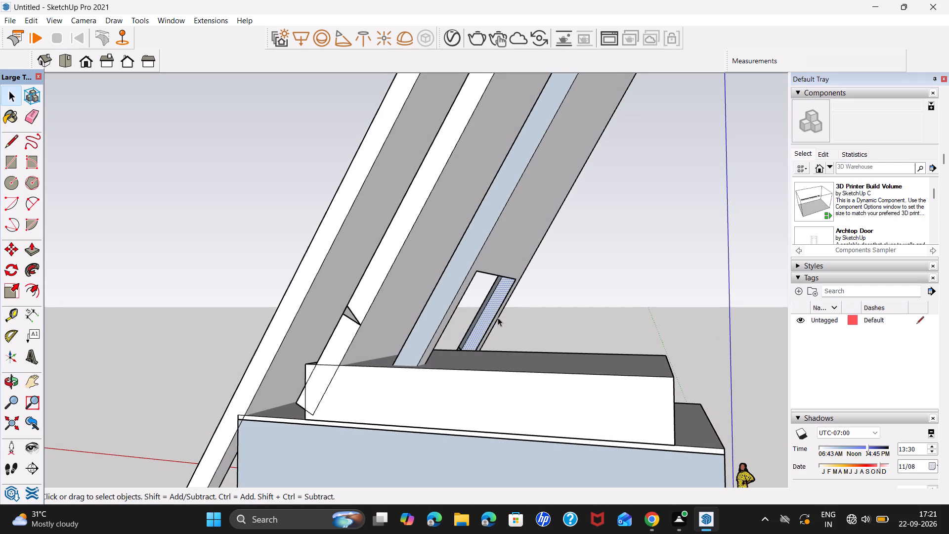
key(p)
click(486, 323)
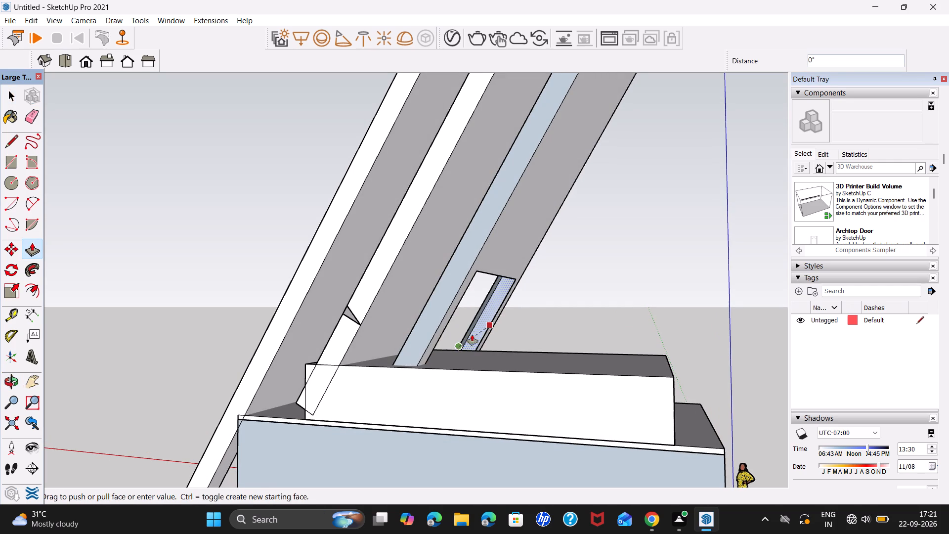
click(473, 329)
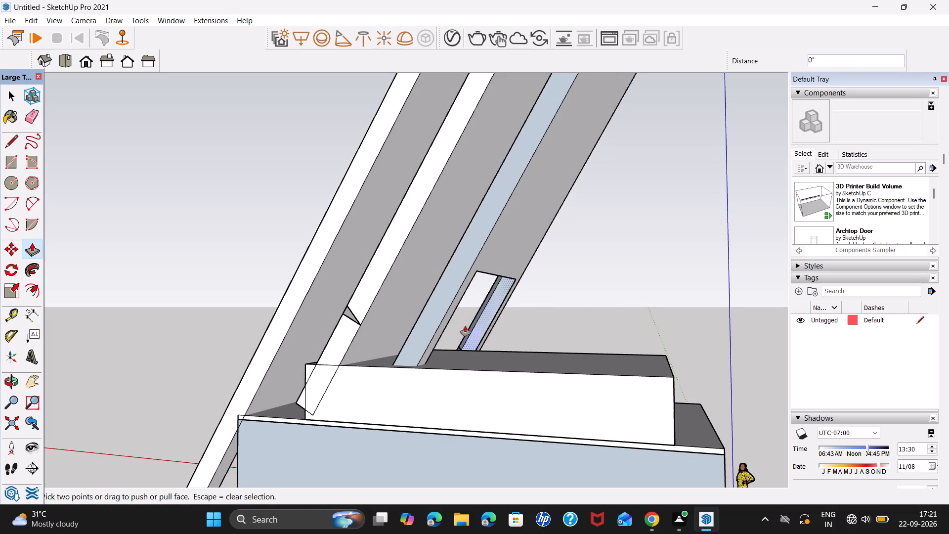
click(476, 332)
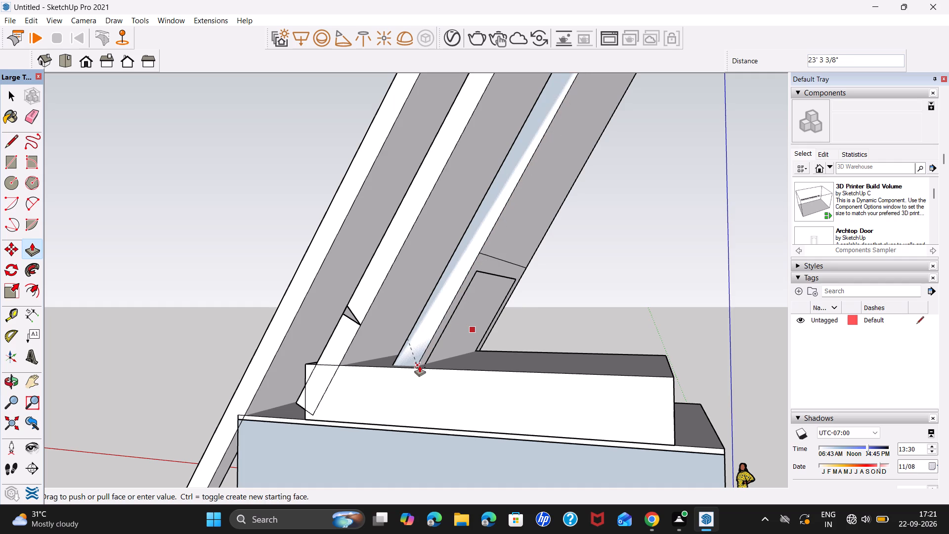
click(425, 362)
key(space)
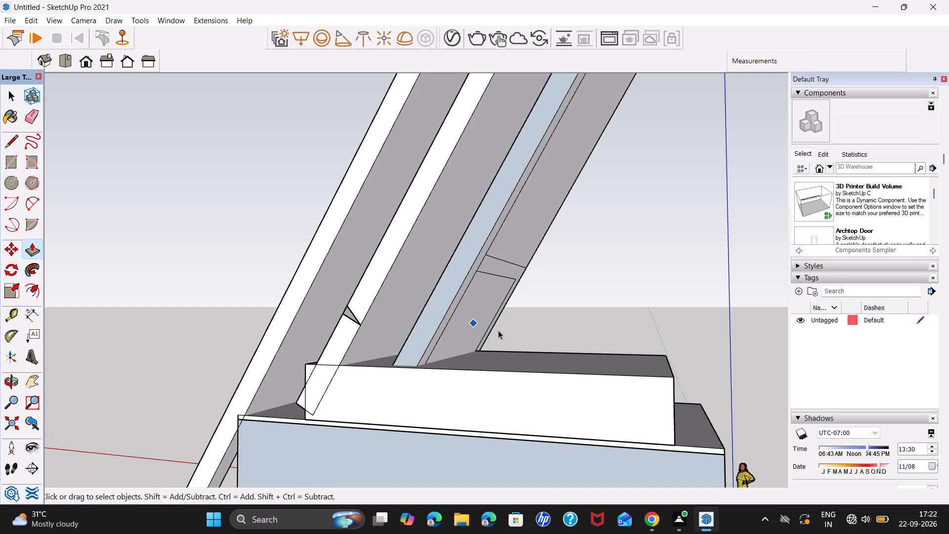
Delete the leftover outline edges around the filled opening and the long line along the front slab's broad face.
middle_drag(541, 331, 411, 324)
click(447, 254)
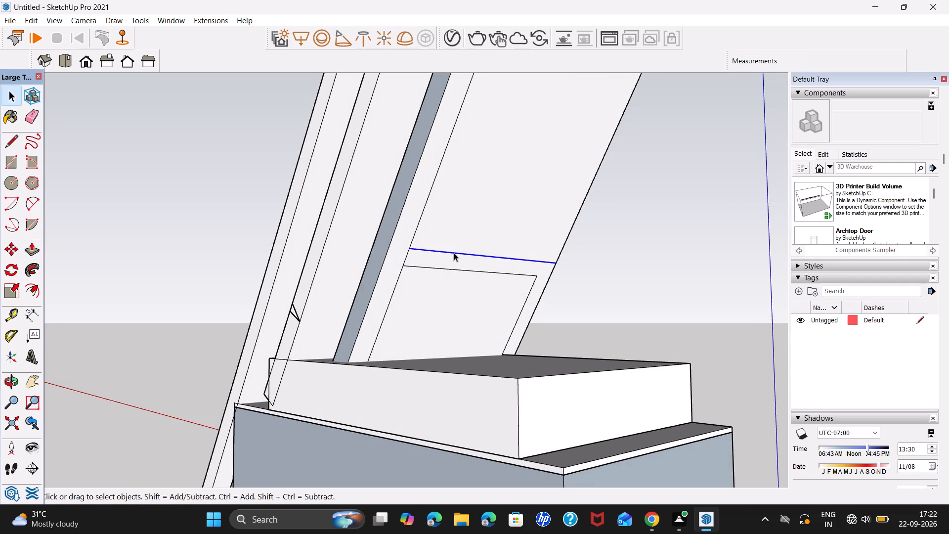
key(Delete)
click(488, 271)
key(Delete)
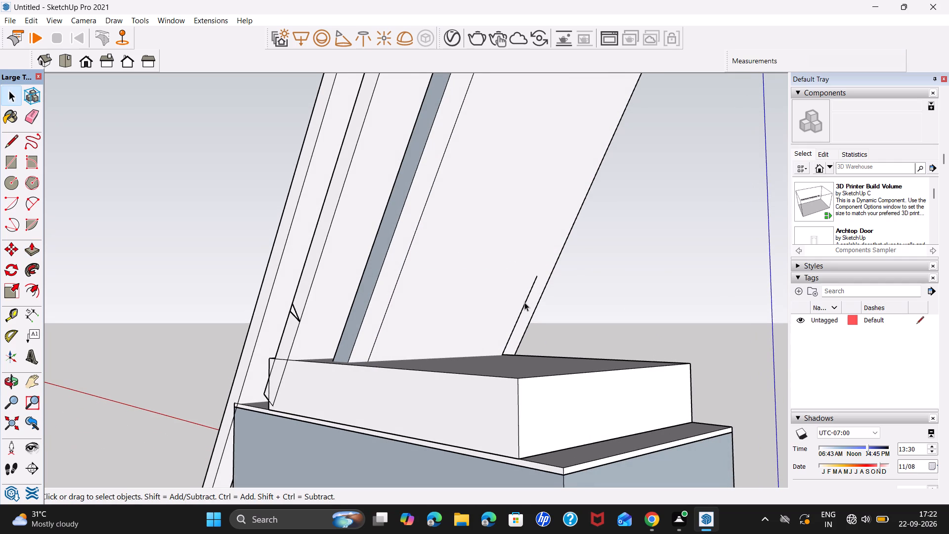
click(524, 302)
key(Delete)
click(395, 287)
key(Delete)
scroll(515, 275, down, 7)
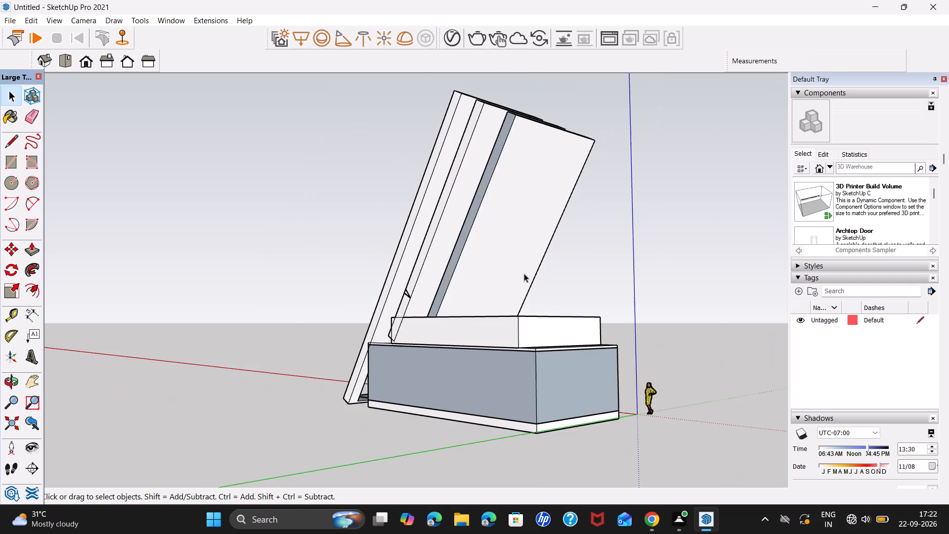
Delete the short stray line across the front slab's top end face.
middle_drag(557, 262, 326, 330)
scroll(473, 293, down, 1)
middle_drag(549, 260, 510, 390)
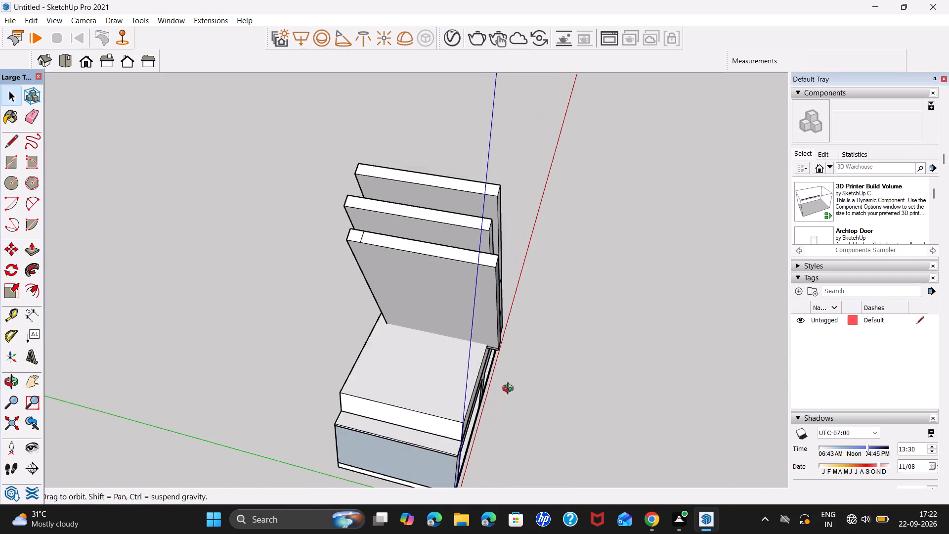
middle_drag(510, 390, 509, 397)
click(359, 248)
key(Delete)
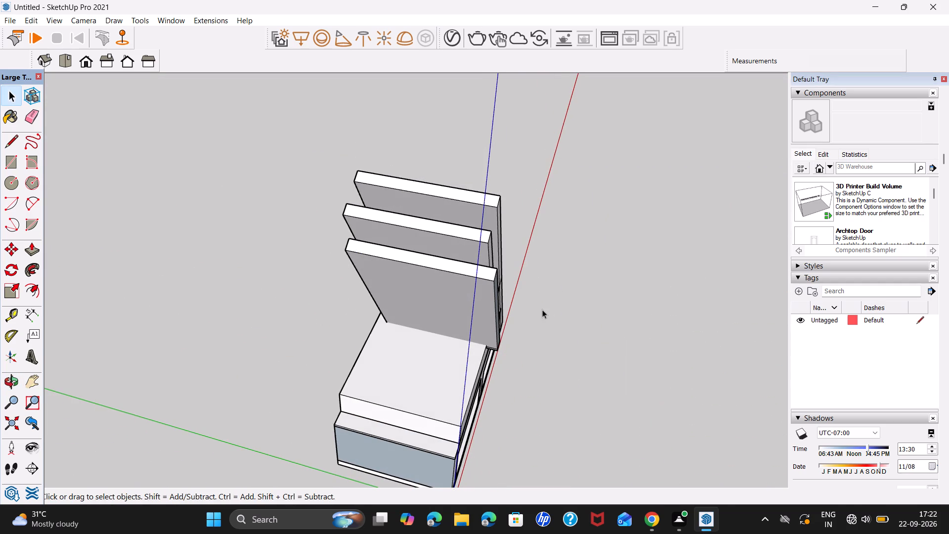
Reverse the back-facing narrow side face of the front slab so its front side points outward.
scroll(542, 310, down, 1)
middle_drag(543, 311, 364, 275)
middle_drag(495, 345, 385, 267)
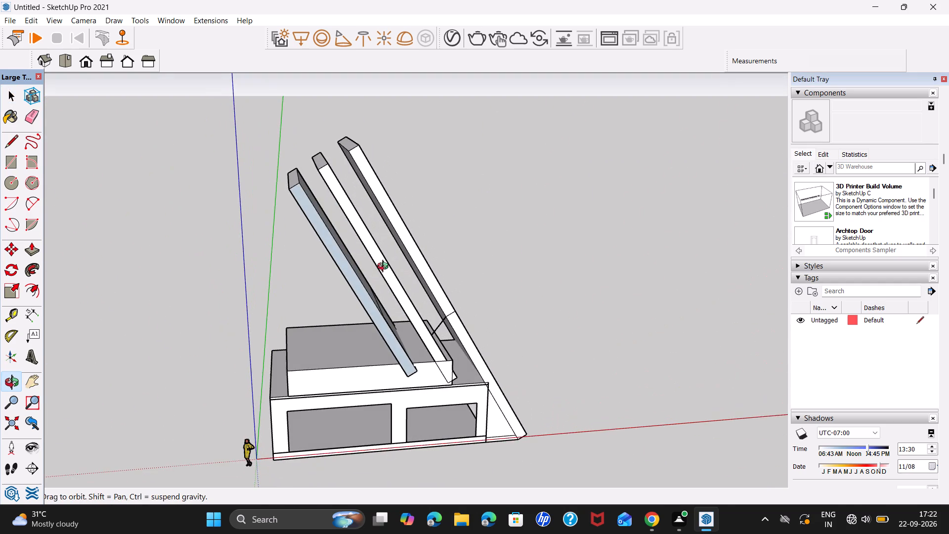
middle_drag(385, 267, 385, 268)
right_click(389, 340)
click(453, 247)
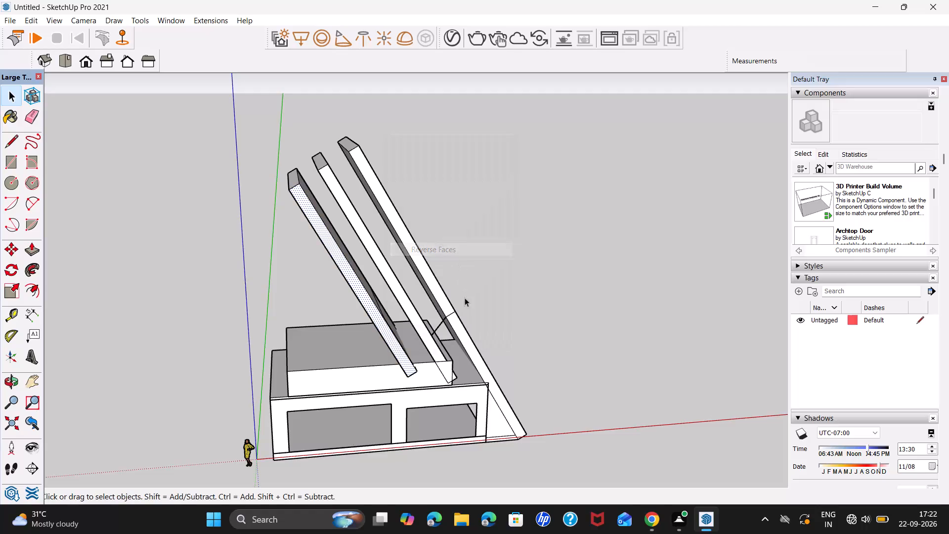
Examine the three inclined slabs and their junctions with the base from several sides, checking the middle slab's faces.
scroll(468, 319, down, 3)
middle_drag(490, 365, 422, 277)
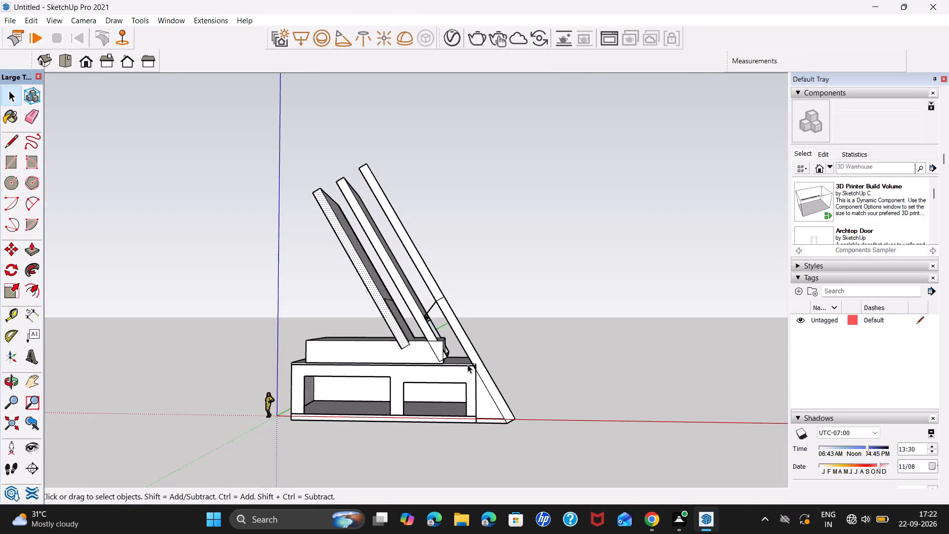
scroll(435, 357, up, 7)
scroll(524, 361, down, 2)
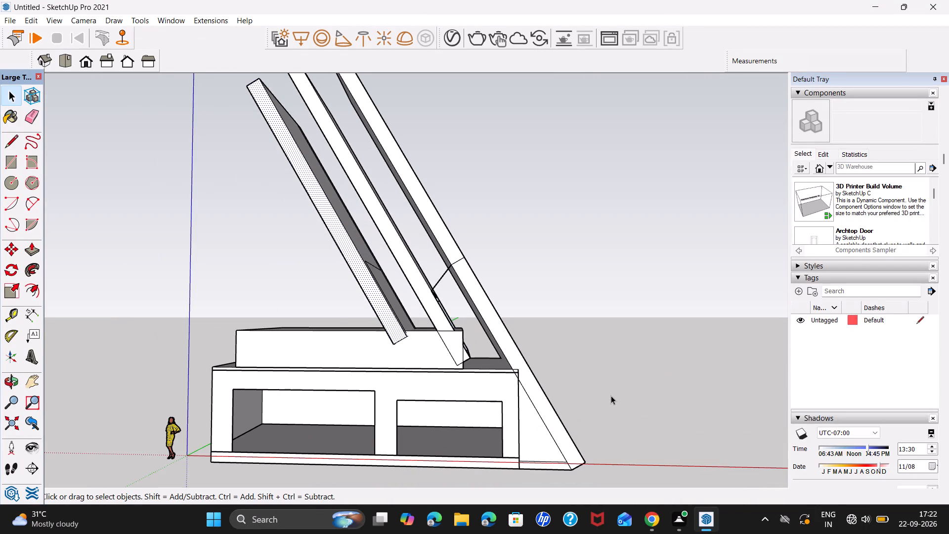
scroll(531, 338, down, 5)
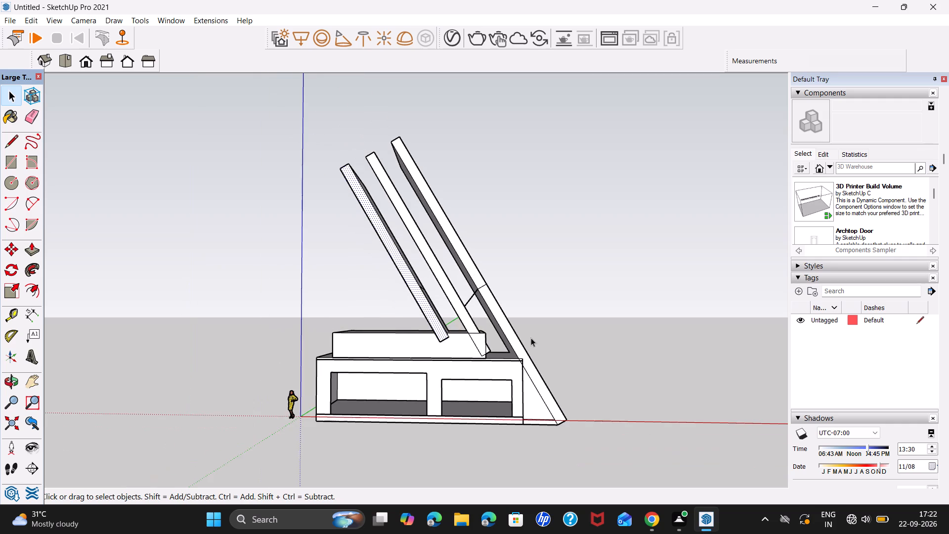
middle_drag(532, 322, 547, 323)
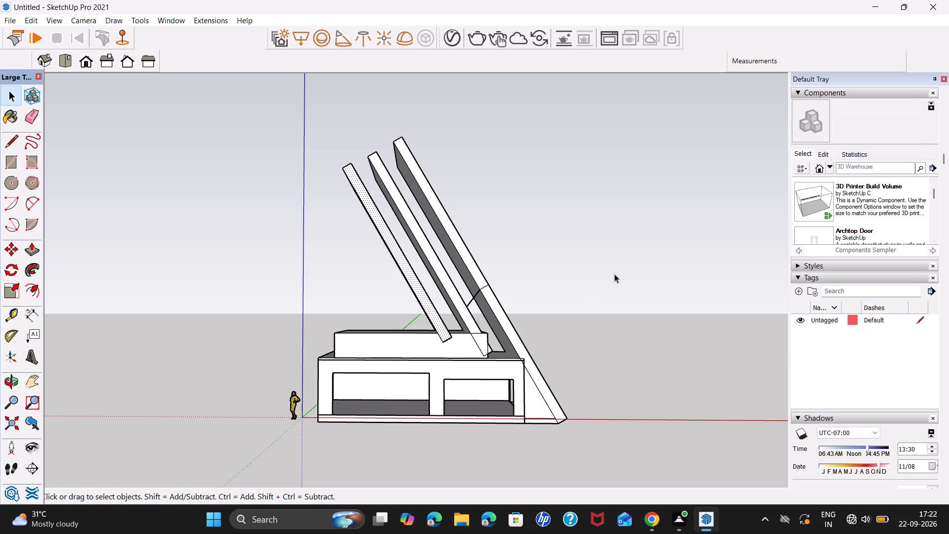
scroll(600, 289, up, 1)
middle_drag(600, 289, 486, 272)
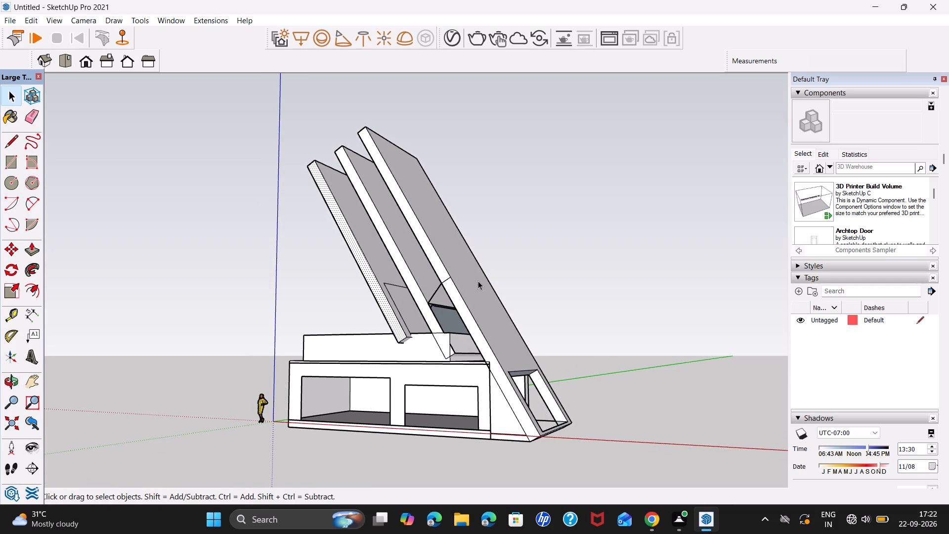
click(416, 263)
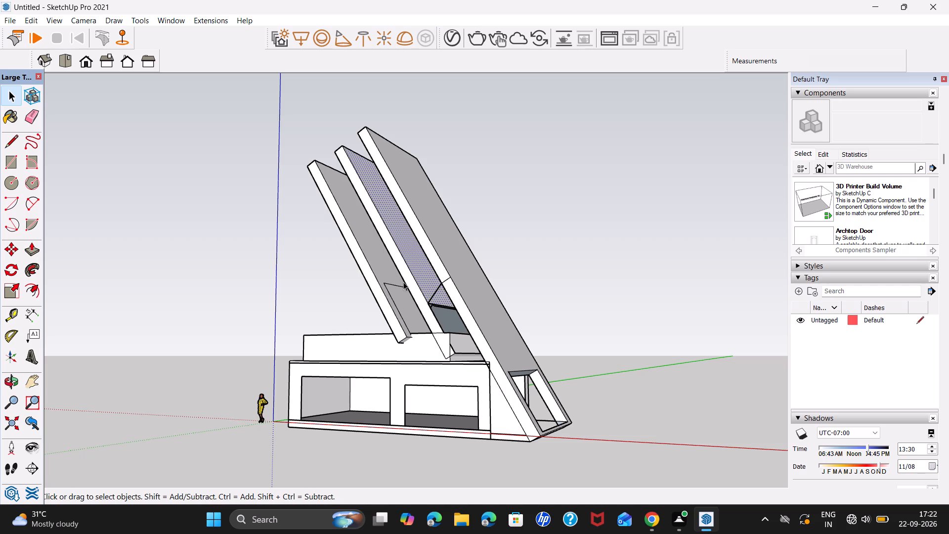
scroll(413, 284, up, 5)
click(413, 284)
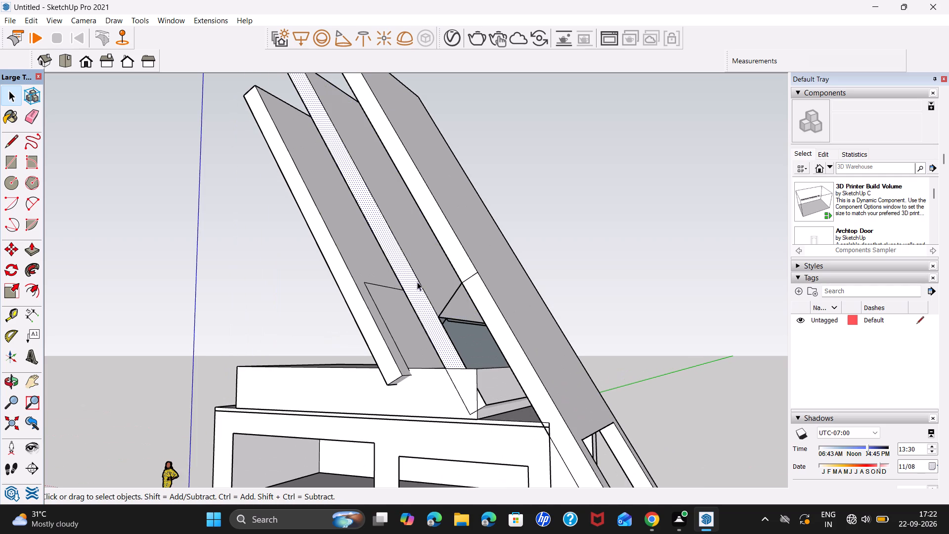
ctrl+click(428, 275)
ctrl+click(480, 400)
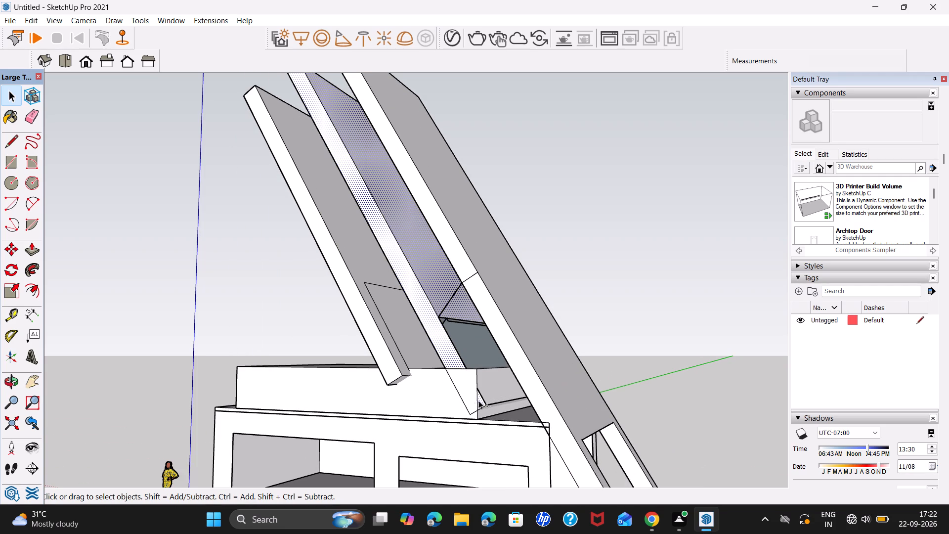
middle_drag(511, 356, 526, 332)
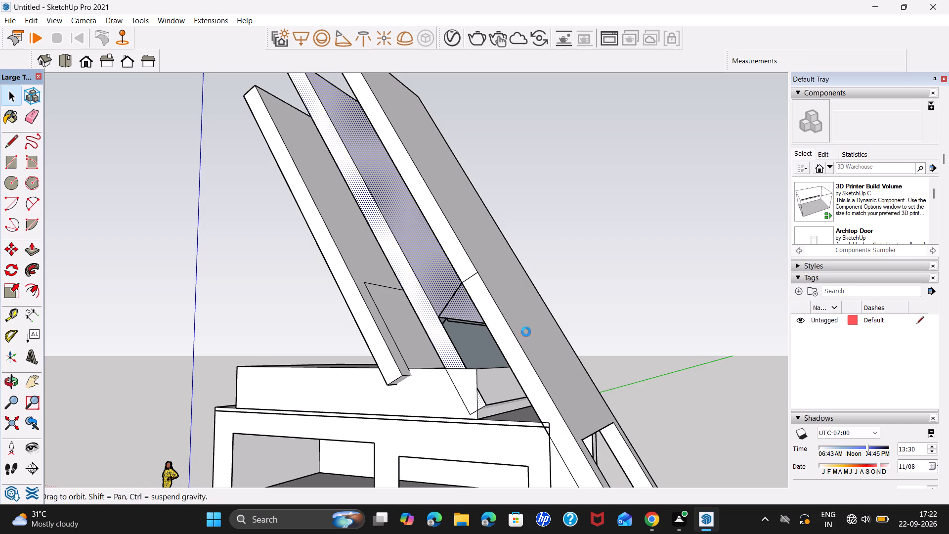
middle_drag(526, 332, 677, 245)
scroll(432, 302, down, 5)
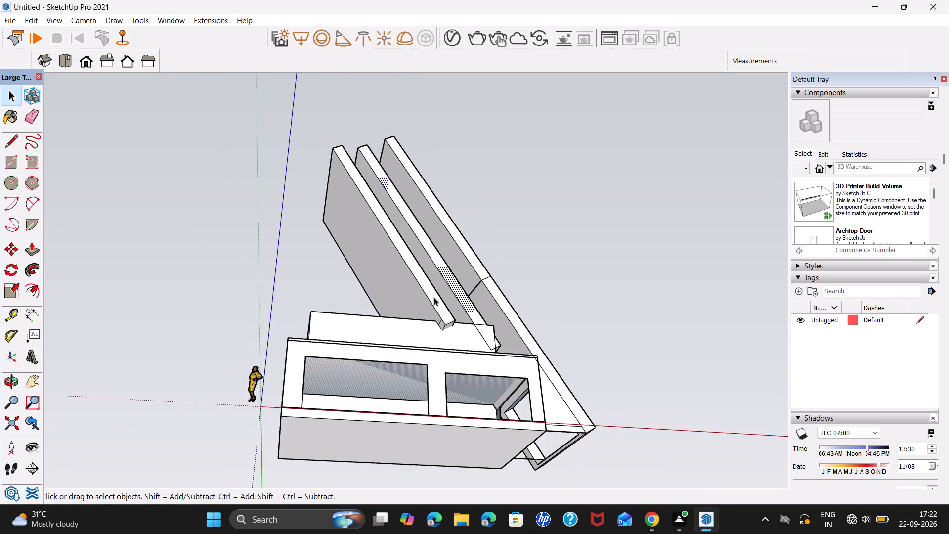
middle_drag(427, 303, 392, 333)
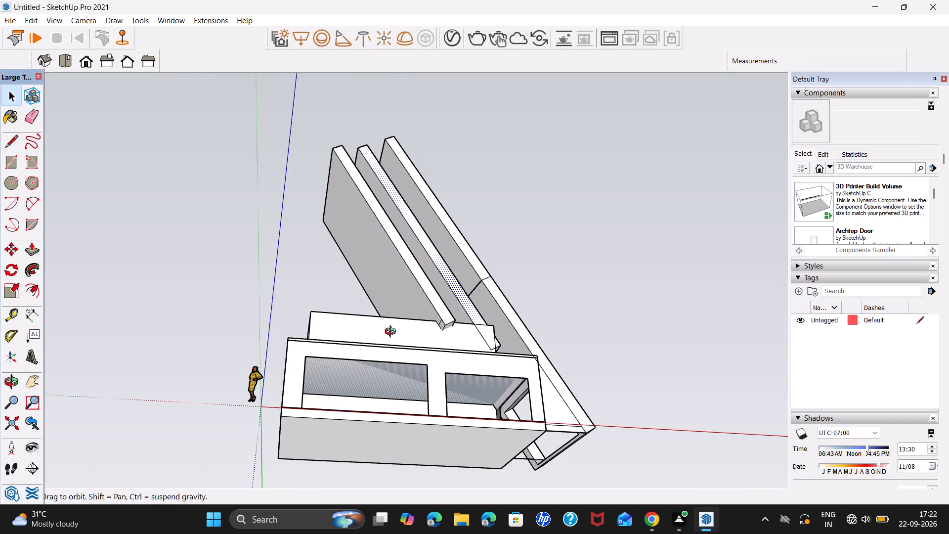
middle_drag(392, 333, 371, 400)
scroll(431, 315, down, 3)
middle_drag(441, 308, 409, 359)
scroll(450, 326, up, 8)
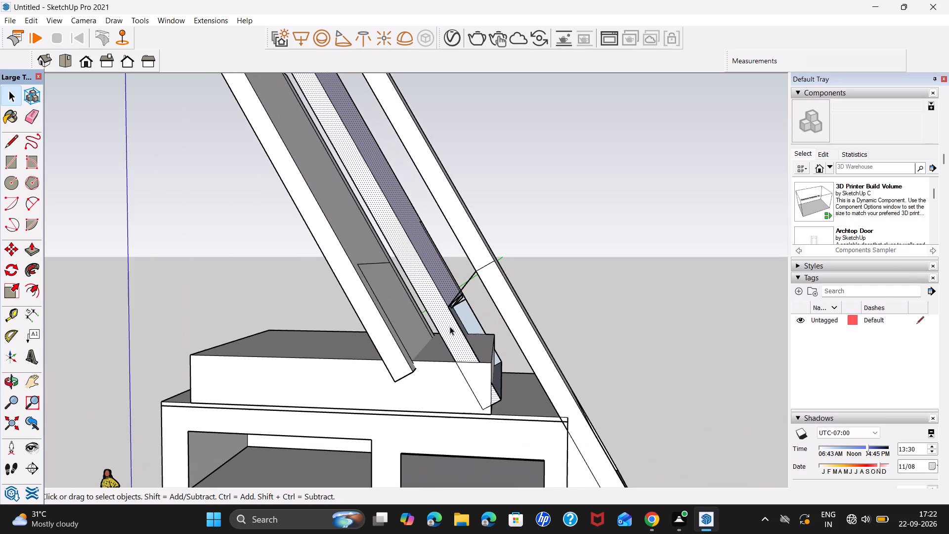
Undo the front slab's face reversal, edge cleanup and opening fill so the opening above the base is restored.
key(ctrl+z)
key(ctrl+z)
key(ctrl+z)
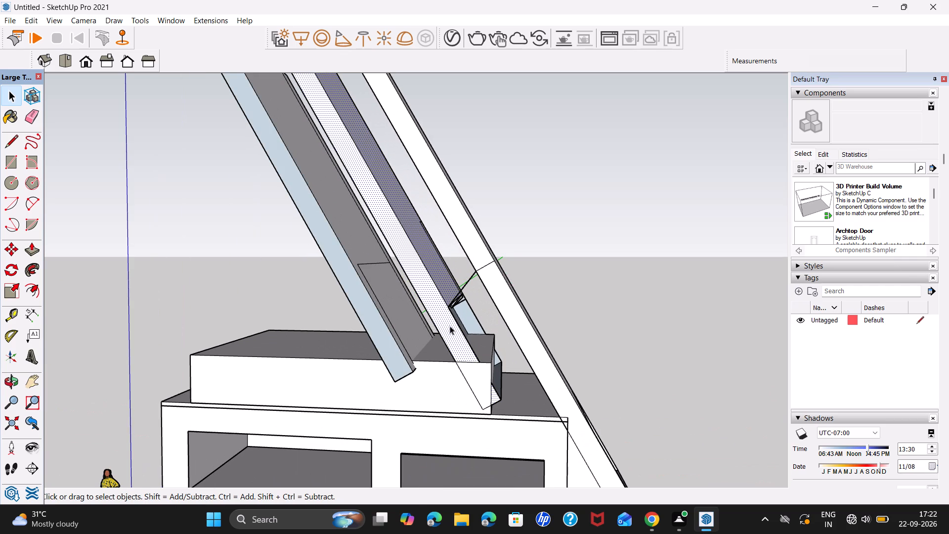
key(ctrl+z)
key(ctrl+z)
key(ctrl+z)
key(ctrl+z)
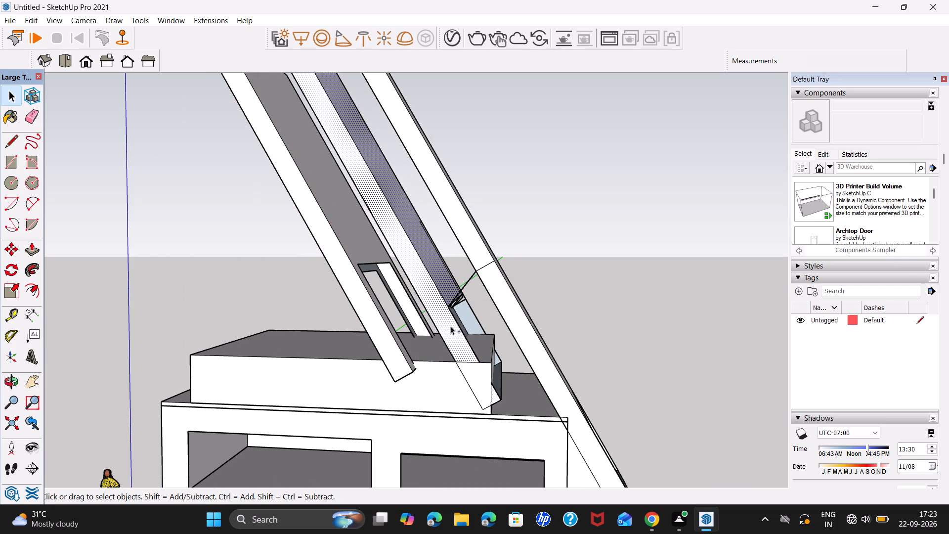
Undo the line deletions and lower-end face edits on the middle slab, back to its divided faces and the connecting line to the front slab.
key(ctrl+z)
key(ctrl+z)
key(ctrl+z)
key(ctrl+z)
key(ctrl+z)
key(ctrl+z)
key(ctrl+z)
key(ctrl+z)
key(ctrl+z)
key(ctrl+z)
key(ctrl+z)
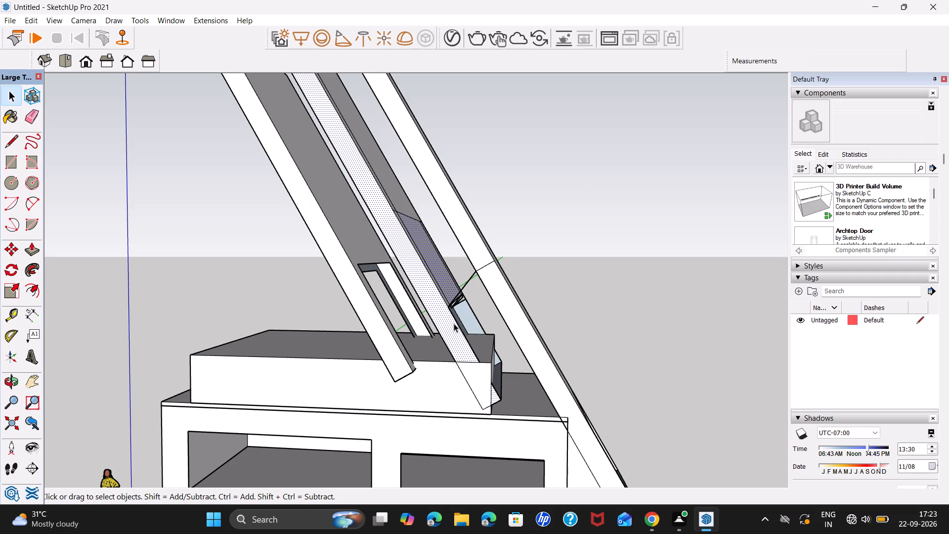
key(ctrl+z)
key(ctrl+z)
key(ctrl+z)
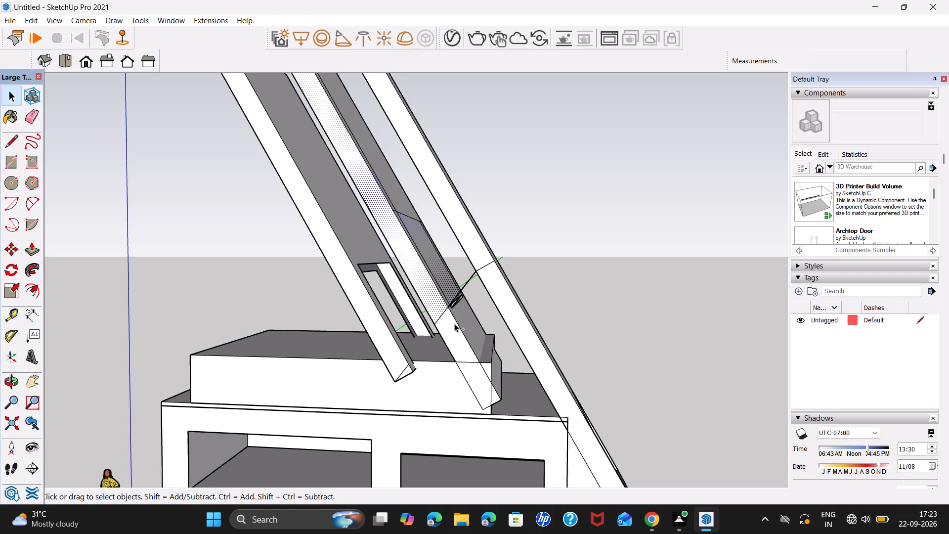
key(ctrl+z)
key(ctrl+z)
key(ctrl+z)
key(ctrl+z)
Undo the earlier repairs to the front slab's narrow side, back to its open lower frame and recessed side face.
key(ctrl+z)
key(ctrl+z)
key(ctrl+z)
key(ctrl+z)
key(ctrl+z)
key(ctrl+z)
key(ctrl+z)
key(ctrl+z)
key(ctrl+z)
key(ctrl+z)
key(ctrl+z)
key(ctrl+z)
key(ctrl+z)
key(ctrl+z)
key(ctrl+z)
key(ctrl+z)
key(ctrl+z)
key(ctrl+z)
key(ctrl+z)
key(ctrl+z)
key(ctrl+z)
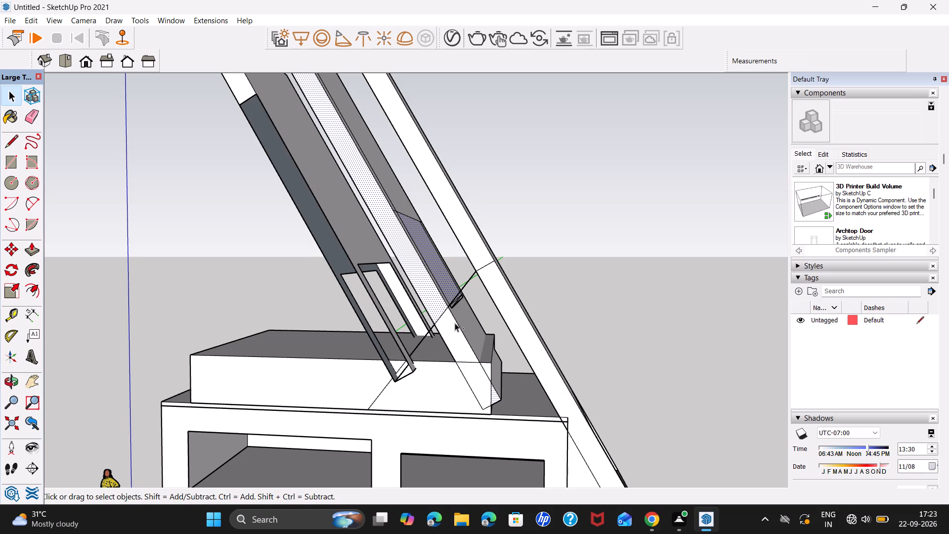
key(ctrl+z)
key(ctrl+z)
key(ctrl+z)
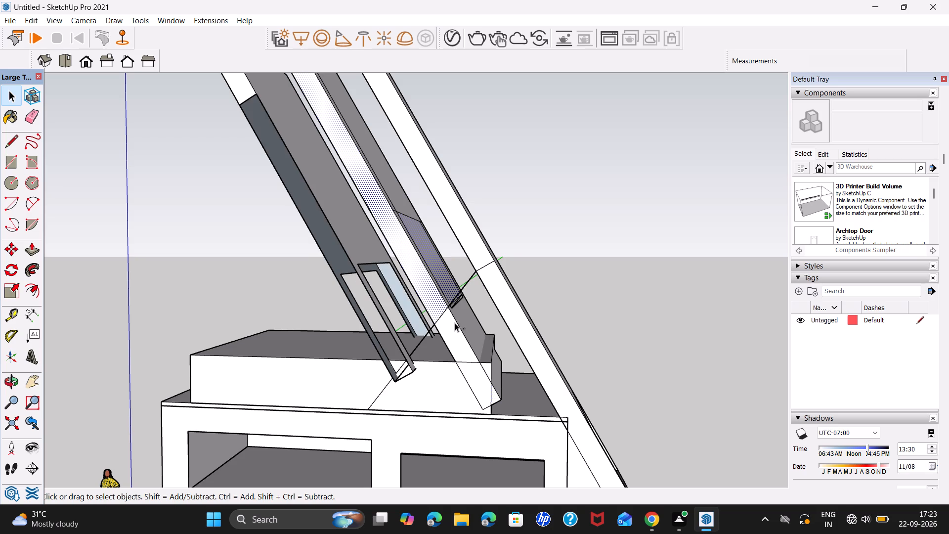
Undo the extension of the middle slab's lower end into the base, back to its short end above the block.
key(ctrl+z)
key(ctrl+z)
key(ctrl+z)
key(ctrl+z)
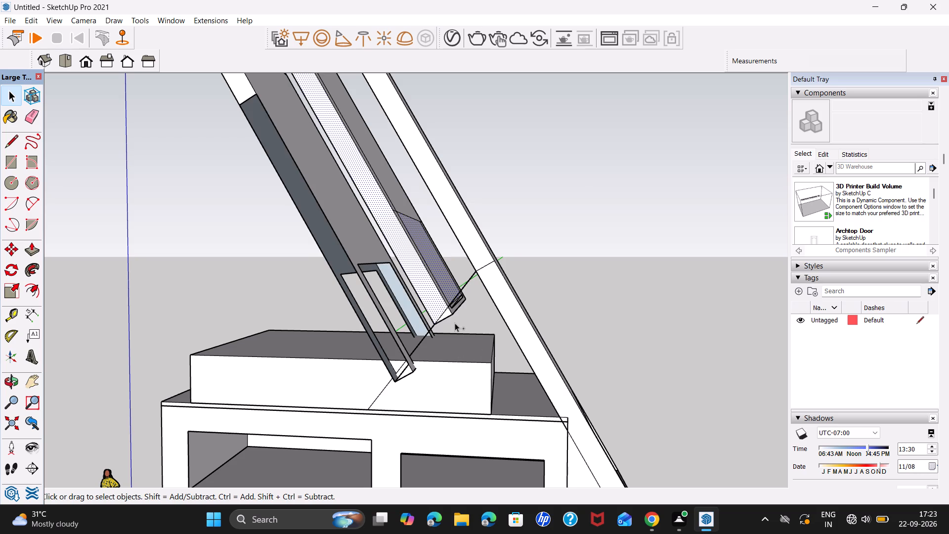
key(ctrl+z)
key(ctrl+z)
key(ctrl+z)
key(ctrl+z)
key(ctrl+z)
key(ctrl+z)
key(ctrl+z)
key(ctrl+z)
key(ctrl+z)
Undo the middle slab's side face edits and opening fill, back to its white narrow side and open lower opening.
key(ctrl+z)
key(ctrl+z)
key(ctrl+z)
key(ctrl+z)
key(ctrl+z)
key(ctrl+z)
key(ctrl+z)
key(ctrl+z)
key(ctrl+z)
key(ctrl+z)
key(z)
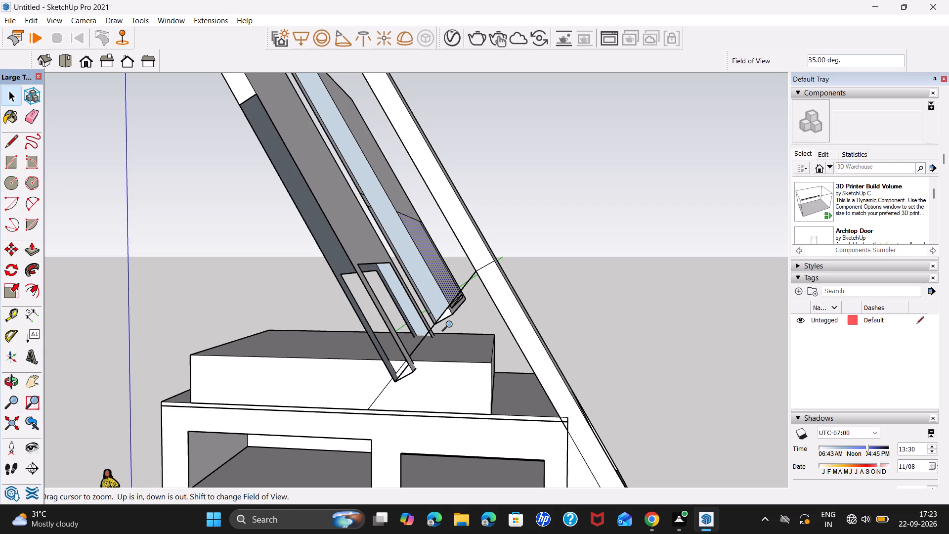
key(space)
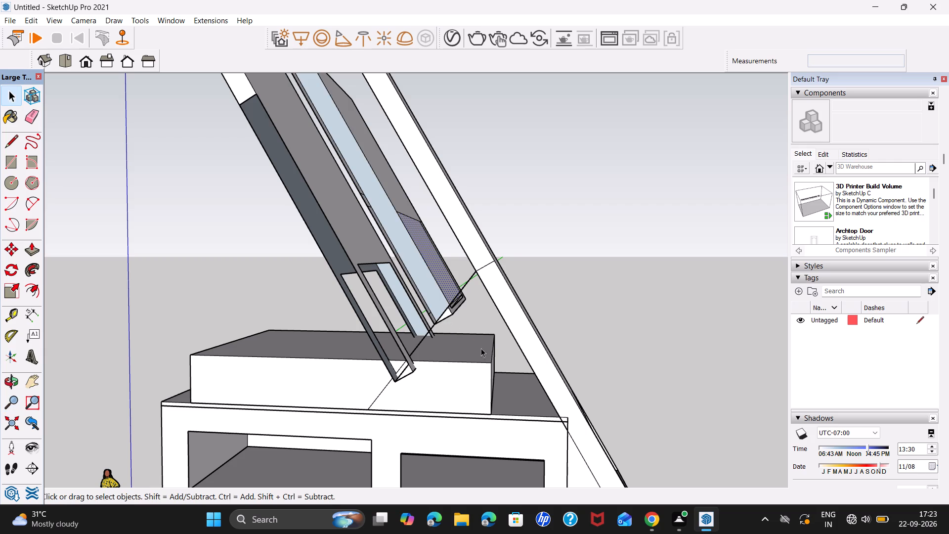
key(ctrl+z)
key(ctrl+z)
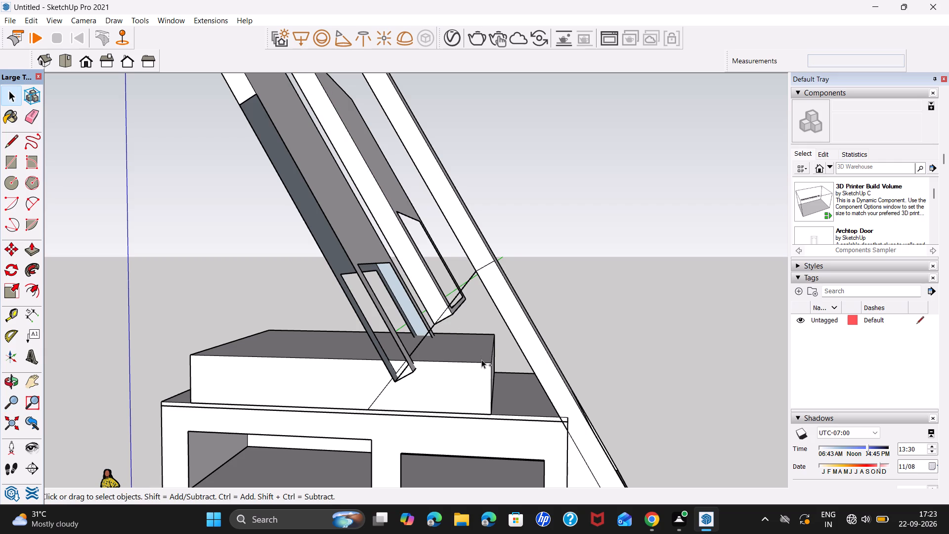
key(ctrl+z)
key(ctrl+z)
key(ctrl+z)
ctrl+click(481, 359)
key(ctrl+z)
key(ctrl+z)
key(ctrl+z)
key(ctrl+z)
key(ctrl+z)
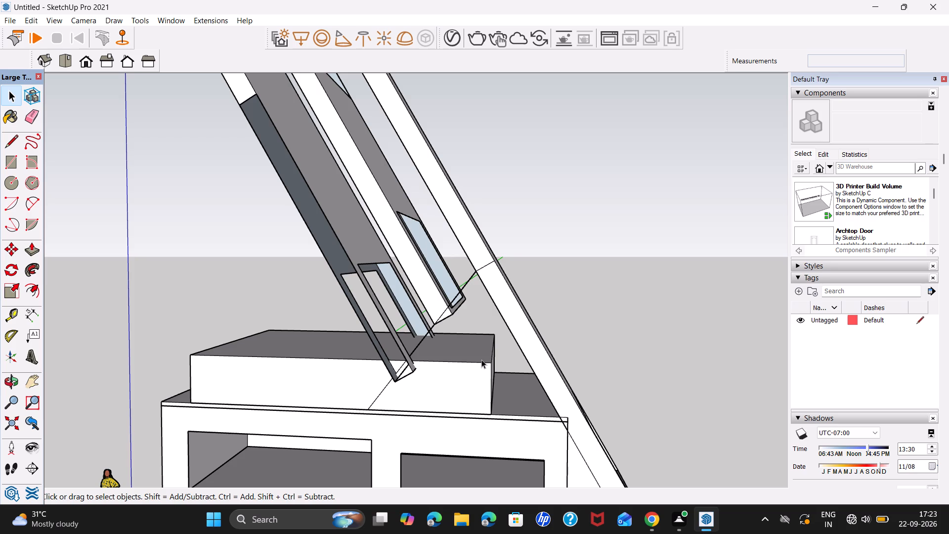
Undo the front and middle slab copies, back to the single original inclined slab at the end of the base.
key(ctrl+z)
key(ctrl+z)
key(ctrl+z)
key(ctrl+z)
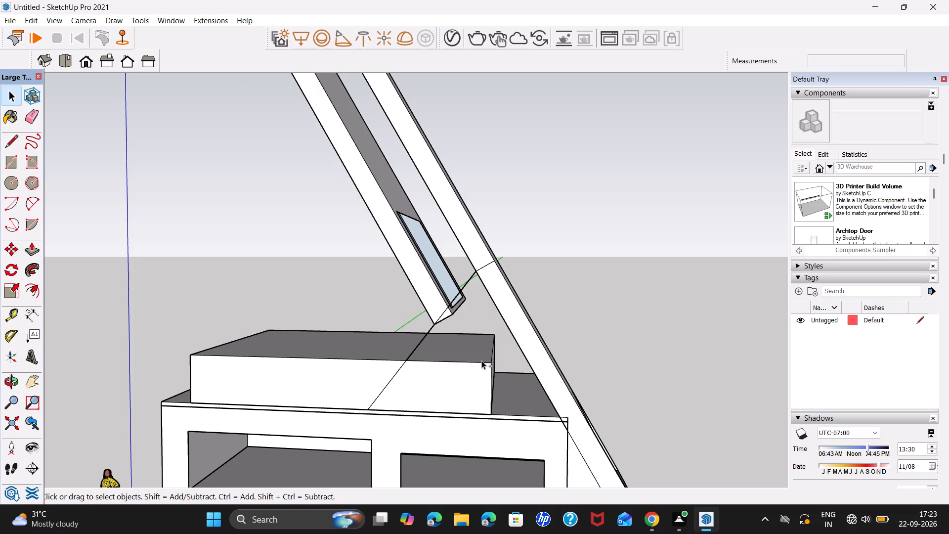
Examine the original inclined slab, its lower opening and its junction with the base from several sides.
scroll(531, 361, down, 8)
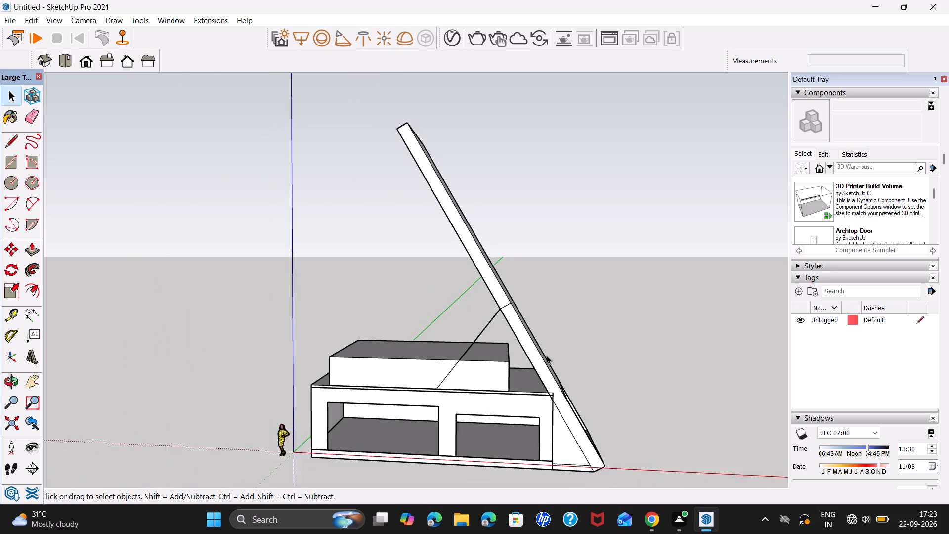
click(629, 366)
middle_drag(648, 390, 487, 378)
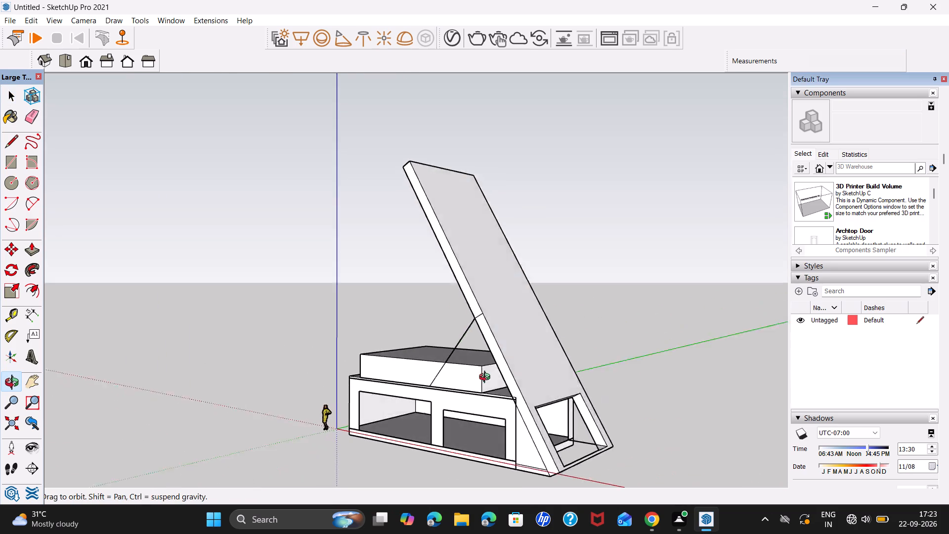
middle_drag(487, 378, 380, 377)
scroll(533, 408, down, 4)
middle_drag(631, 435, 511, 373)
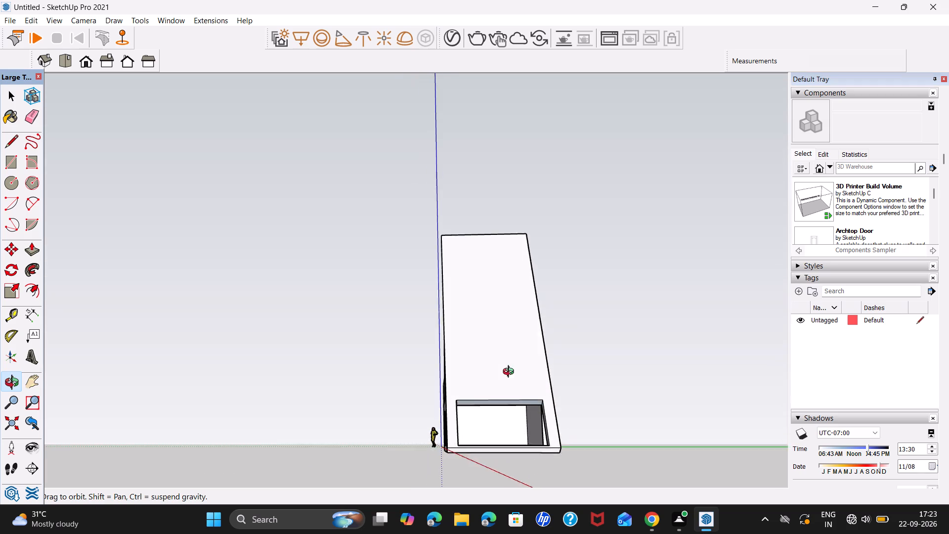
middle_drag(511, 373, 764, 405)
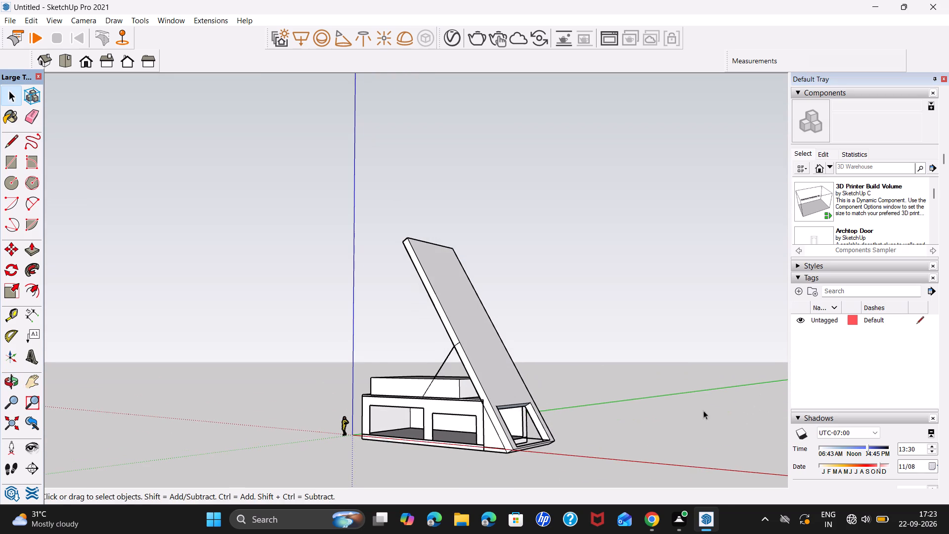
middle_drag(477, 453, 637, 445)
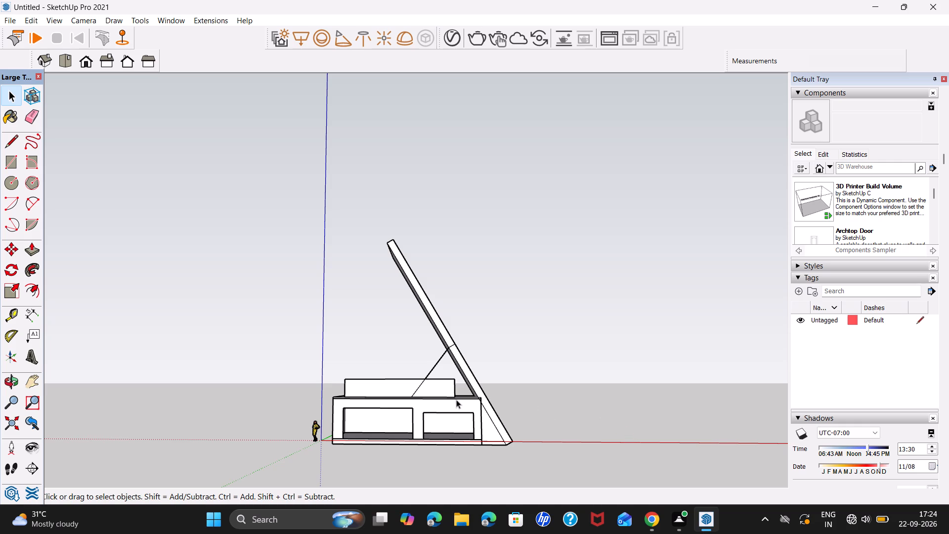
Copy the original inclined slab's faces from its lower front corner about 16' 10 5/8" onto the base's top front edge.
scroll(456, 400, up, 7)
middle_drag(593, 428, 412, 395)
click(485, 436)
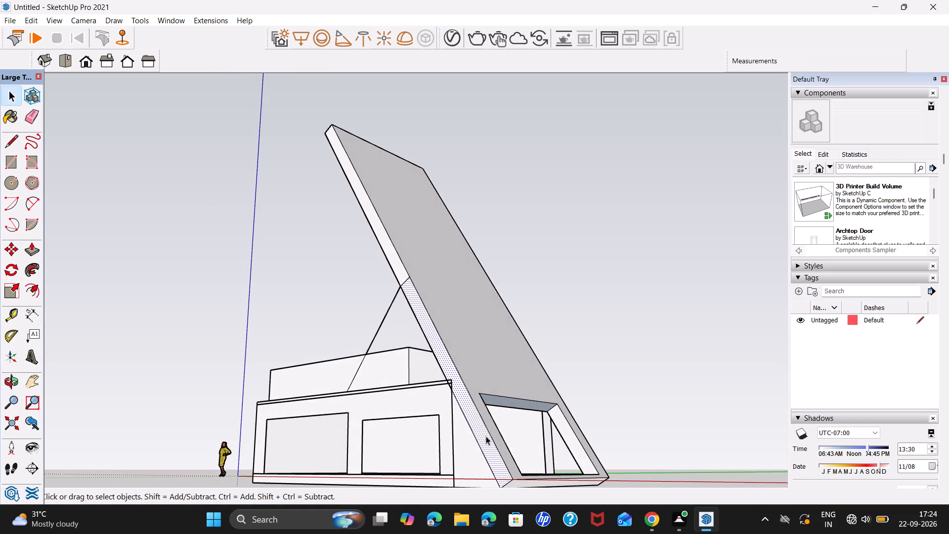
ctrl+click(488, 378)
ctrl+scroll(607, 430, up, 1)
ctrl+middle_drag(607, 430, 525, 423)
ctrl+click(546, 445)
ctrl+click(523, 415)
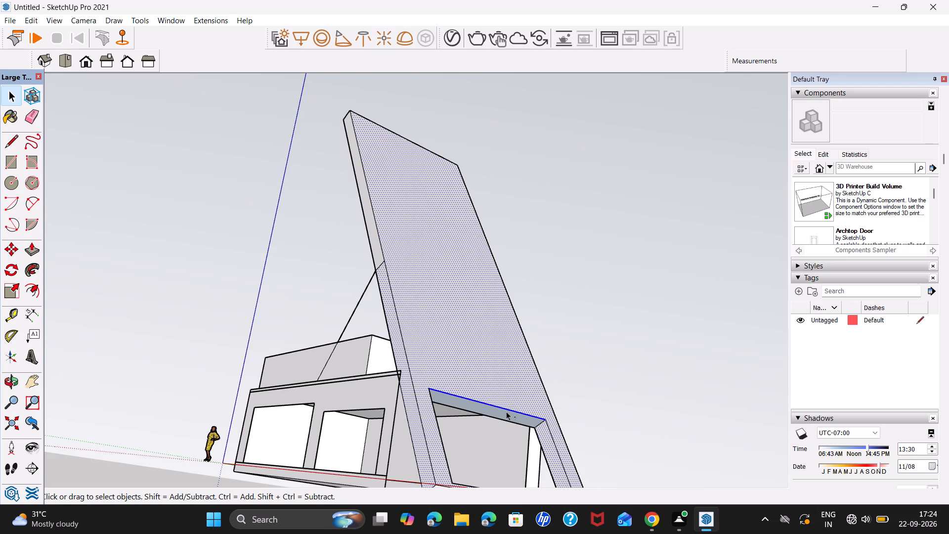
ctrl+scroll(506, 411, up, 6)
ctrl+click(509, 421)
ctrl+middle_drag(632, 429, 394, 382)
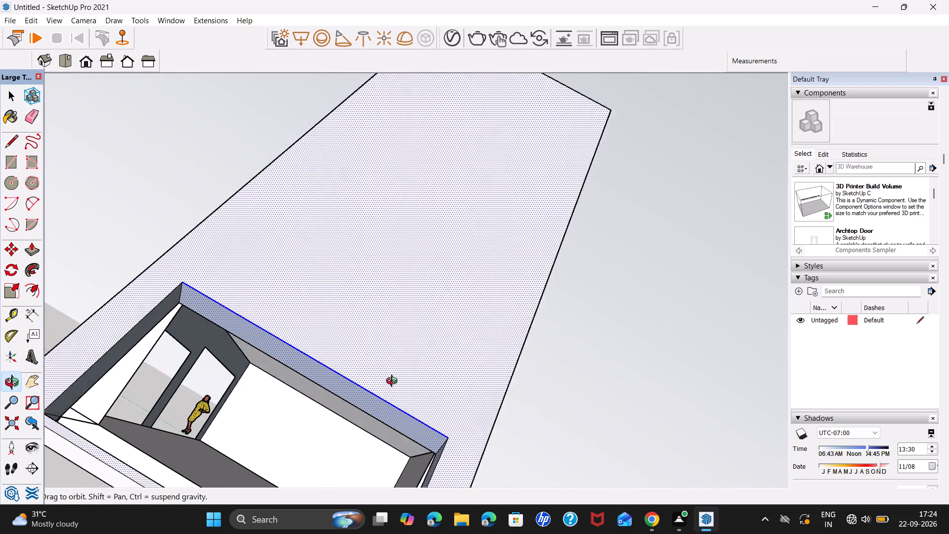
ctrl+middle_drag(394, 382, 378, 368)
ctrl+click(142, 306)
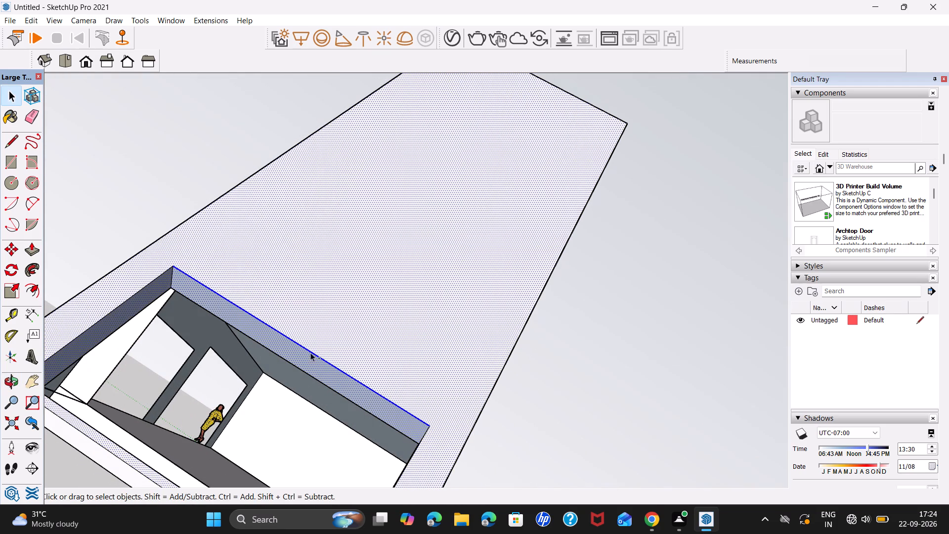
ctrl+middle_drag(596, 406, 309, 258)
ctrl+click(334, 291)
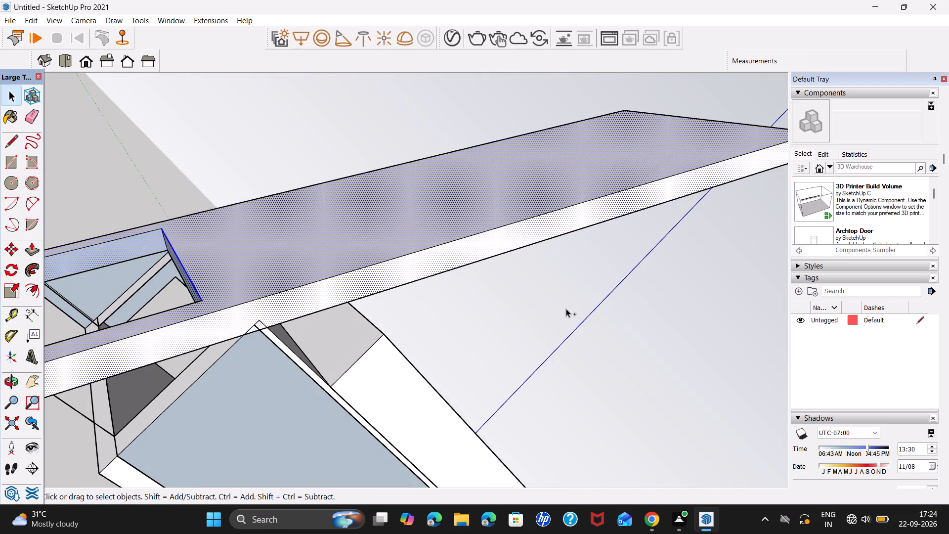
ctrl+middle_drag(566, 309, 78, 241)
ctrl+click(332, 211)
ctrl+scroll(442, 214, down, 6)
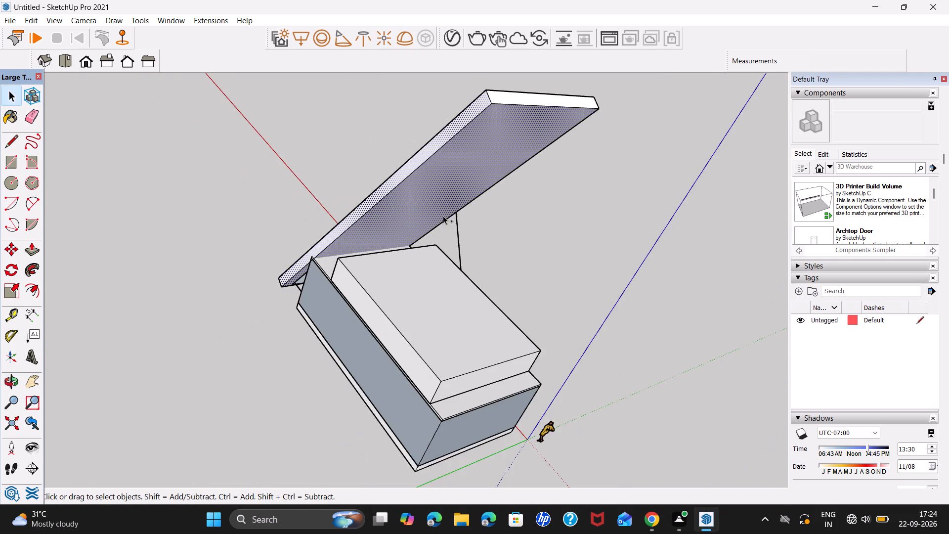
ctrl+scroll(443, 216, down, 1)
ctrl+click(535, 98)
ctrl+middle_drag(275, 261, 702, 295)
ctrl+middle_drag(313, 258, 512, 329)
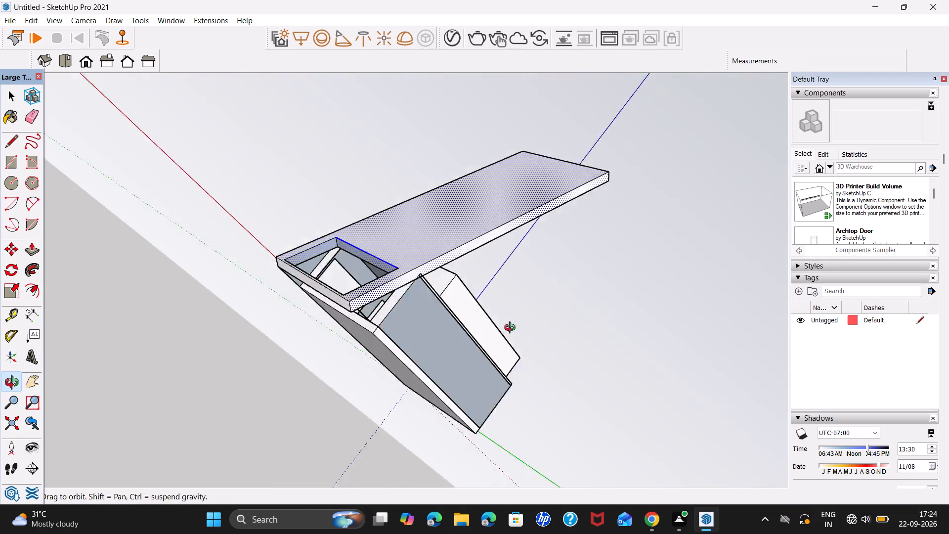
ctrl+middle_drag(512, 329, 702, 374)
ctrl+scroll(376, 297, up, 5)
ctrl+click(380, 305)
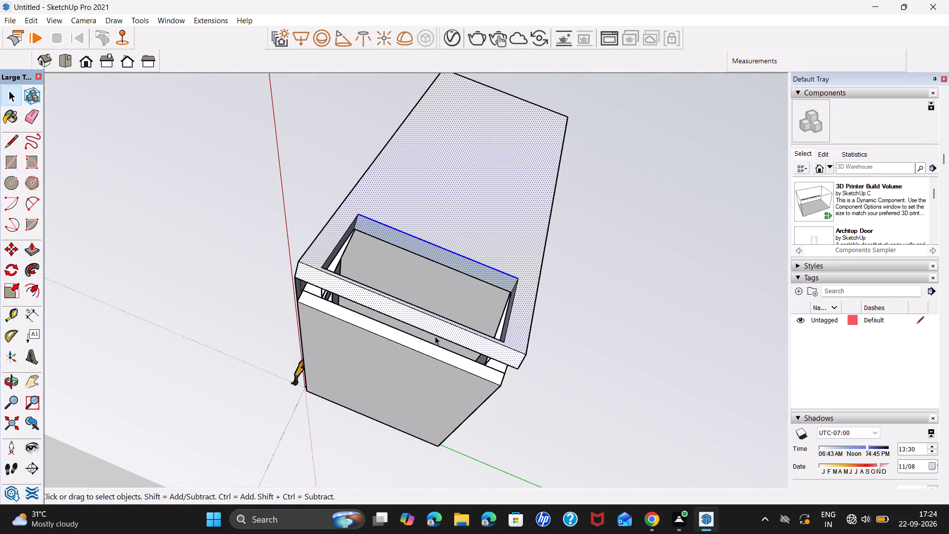
key(m)
scroll(326, 287, down, 5)
middle_drag(304, 286, 362, 375)
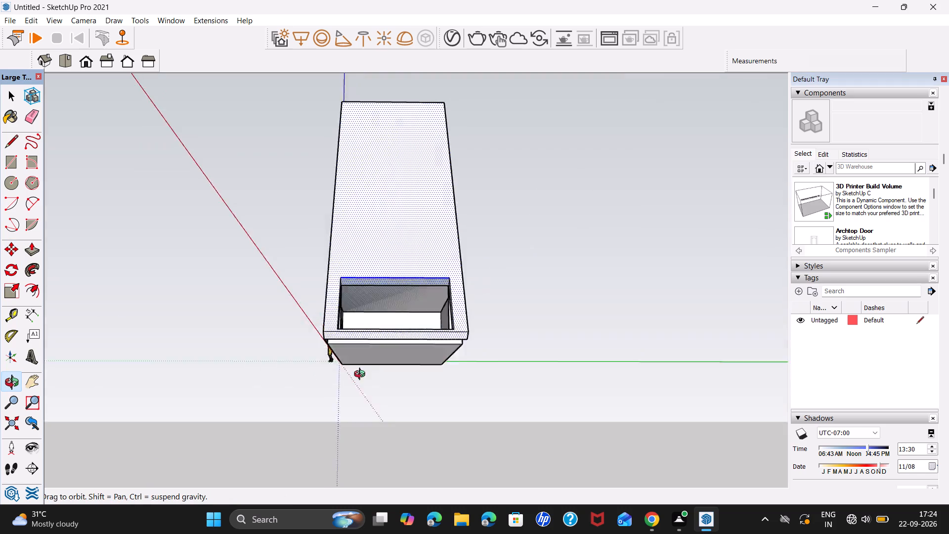
middle_drag(362, 375, 613, 482)
scroll(473, 382, up, 6)
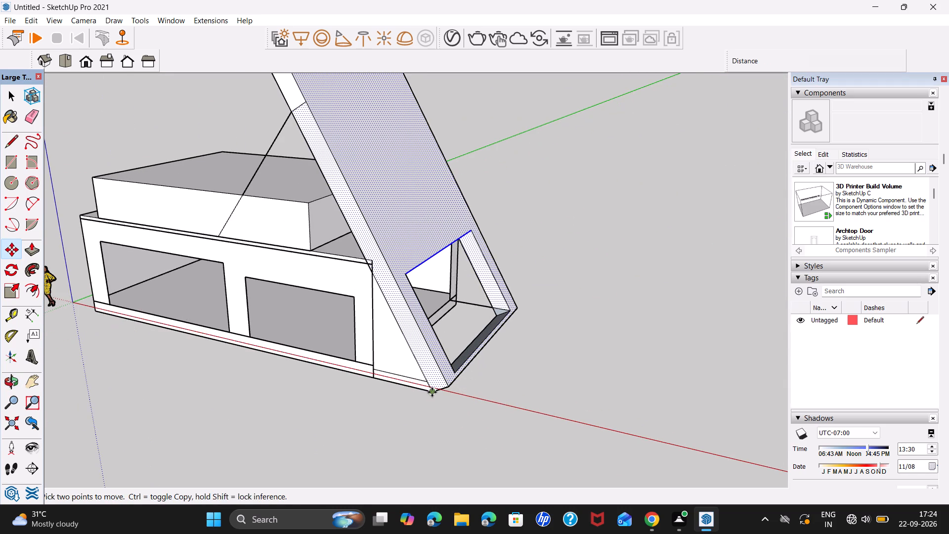
click(432, 392)
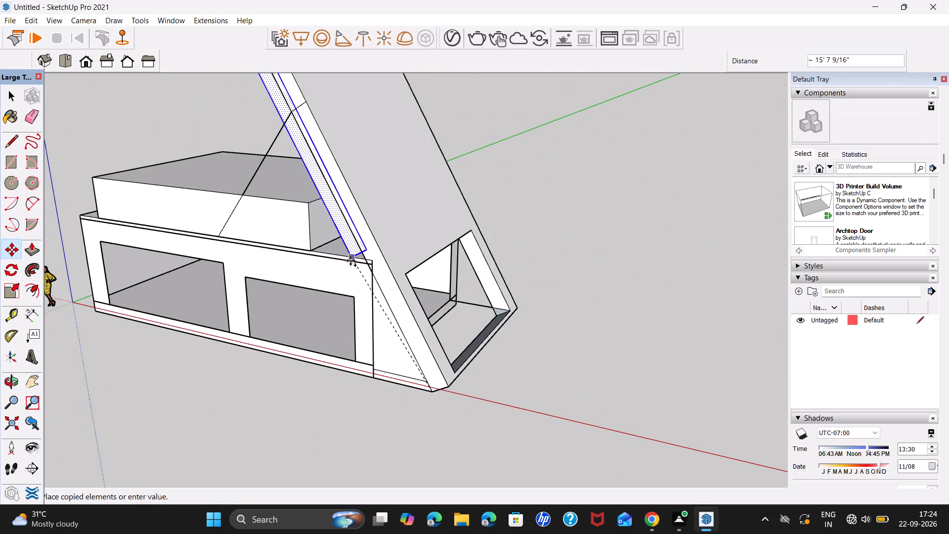
scroll(340, 257, up, 6)
middle_drag(342, 258, 443, 296)
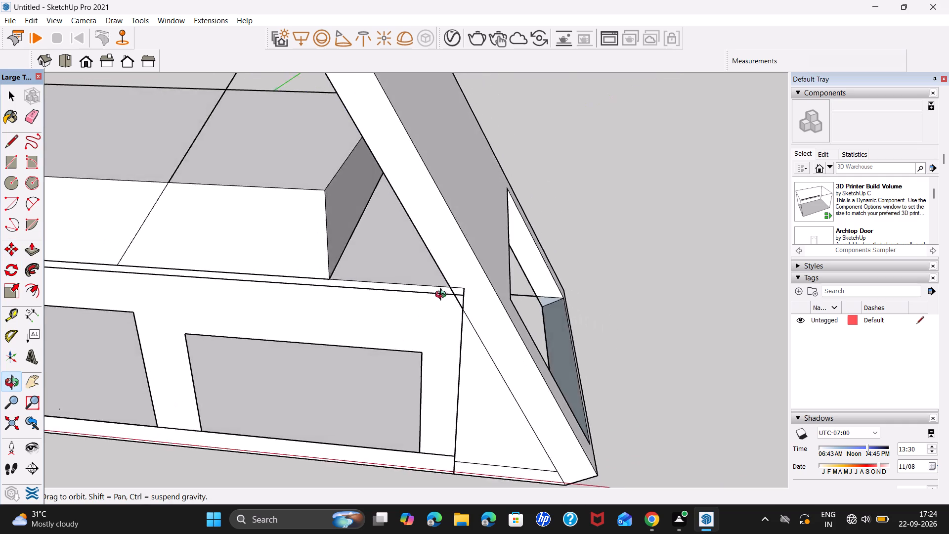
middle_drag(443, 296, 500, 311)
scroll(457, 292, down, 4)
shift+middle_drag(450, 285, 420, 389)
scroll(417, 384, down, 7)
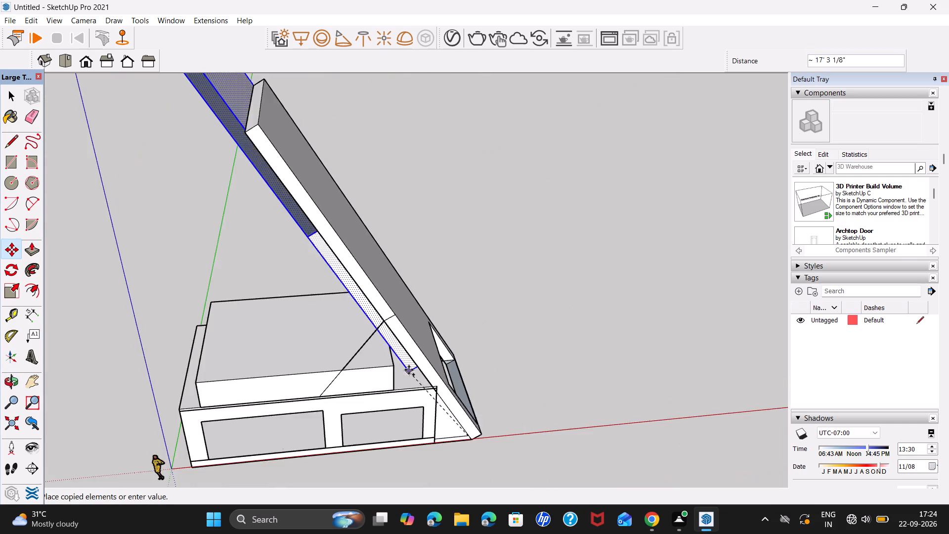
scroll(409, 370, down, 8)
middle_drag(400, 367, 335, 284)
scroll(399, 372, up, 7)
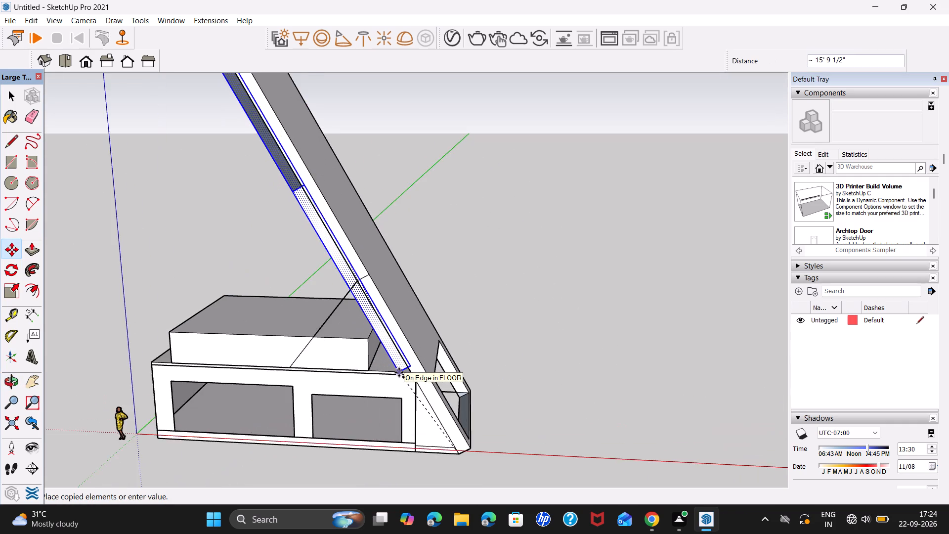
scroll(399, 372, up, 4)
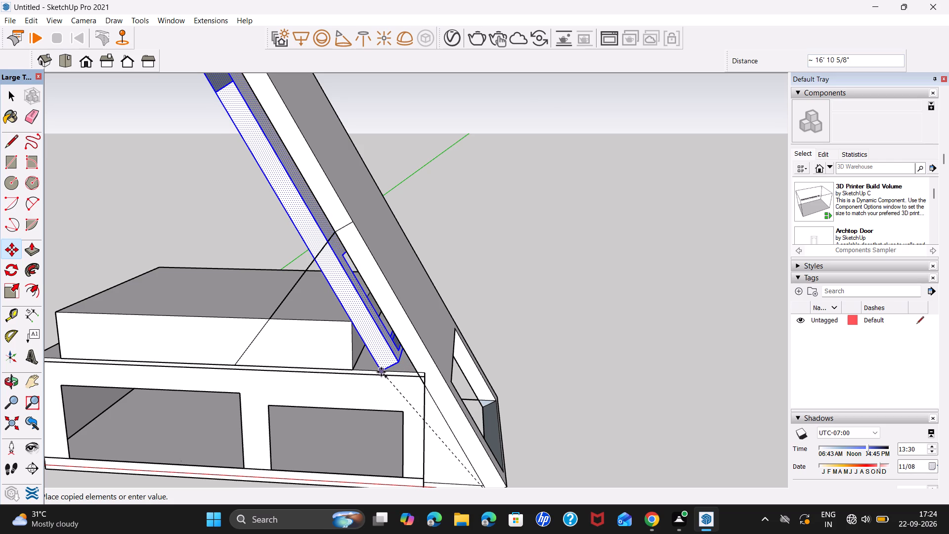
click(381, 372)
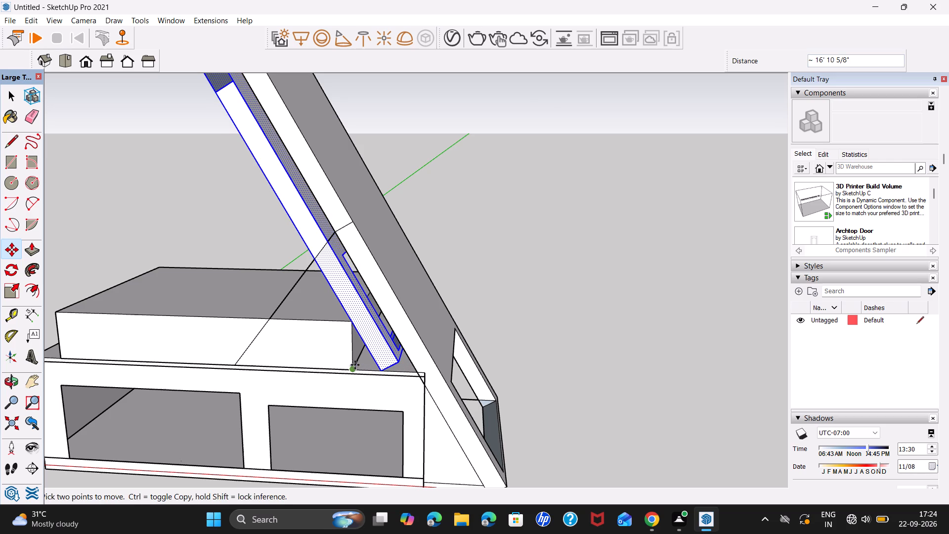
Copy the selected slab faces from their lower front corner about 3' 4 3/4" along the base's top front edge, away from the original slab.
click(381, 369)
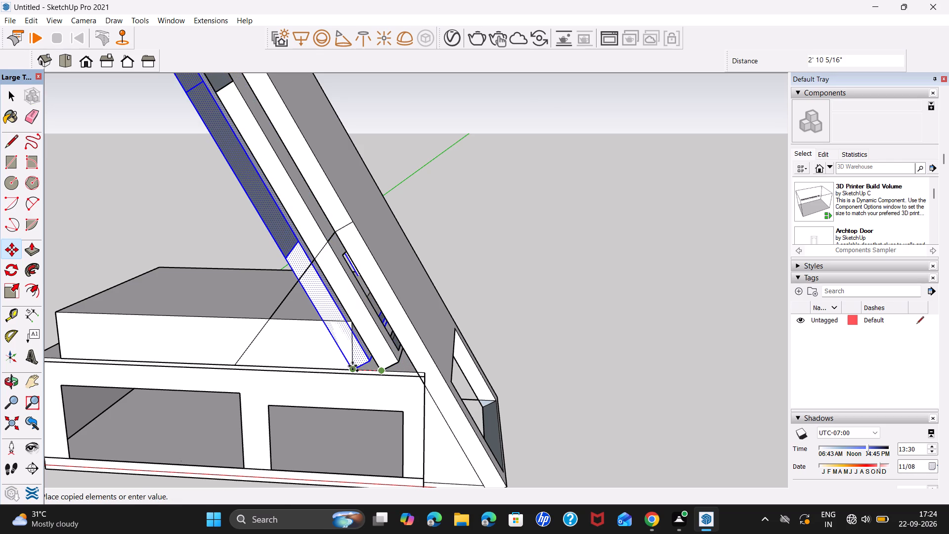
scroll(354, 366, down, 7)
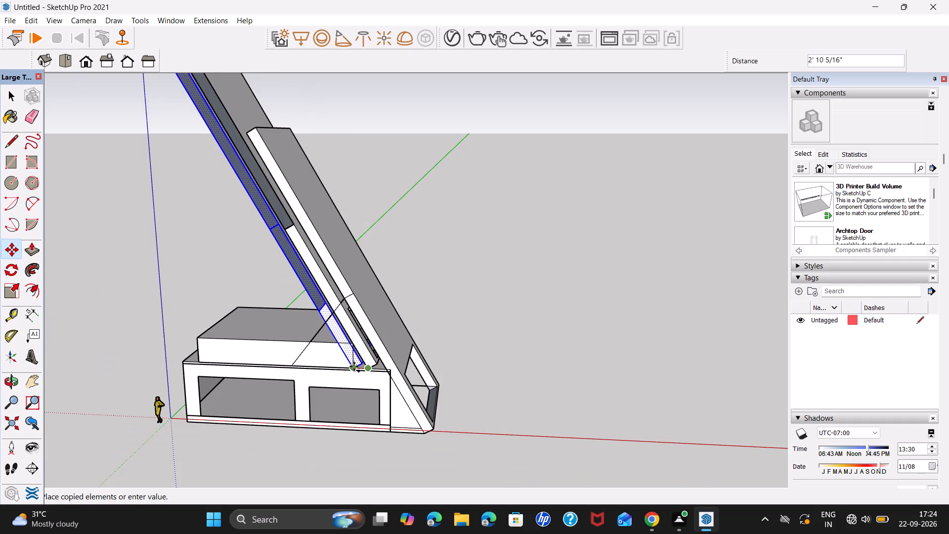
scroll(354, 367, down, 4)
middle_drag(354, 367, 385, 274)
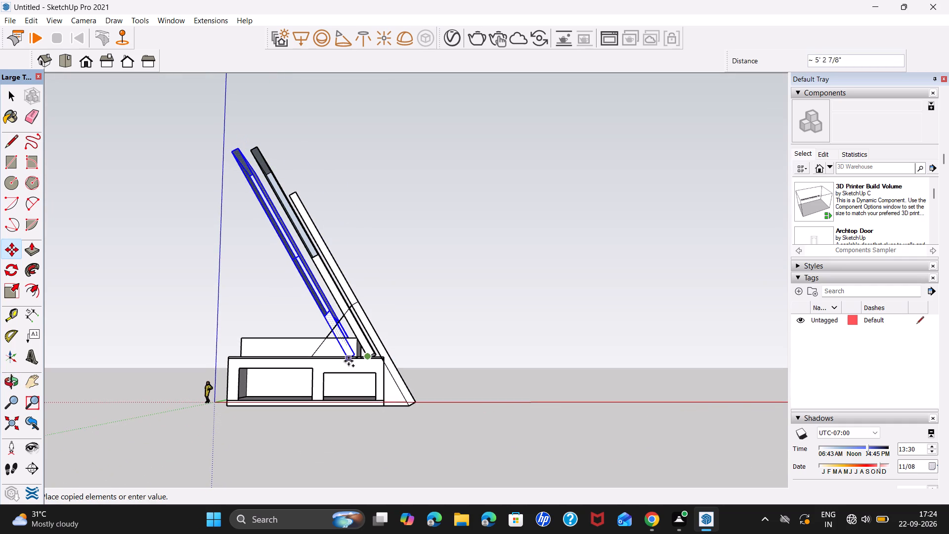
scroll(356, 359, up, 7)
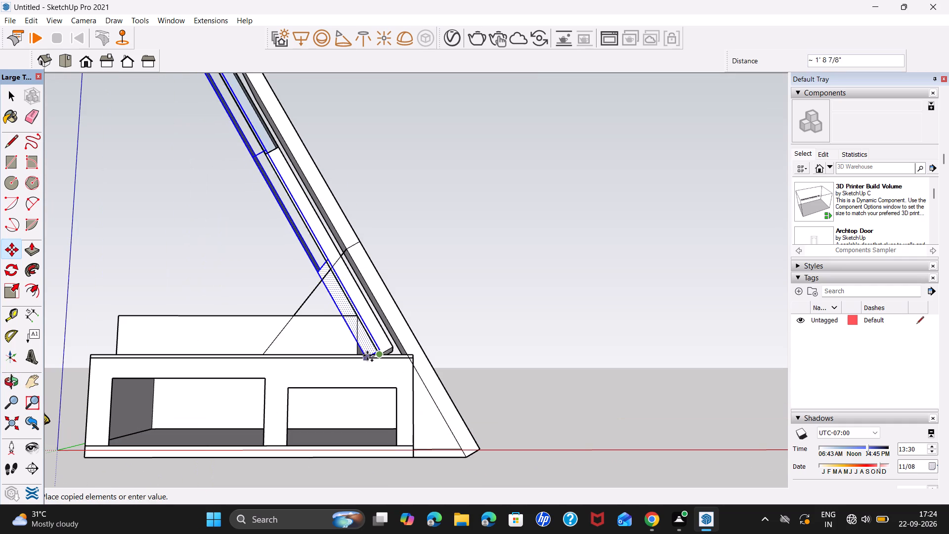
scroll(356, 349, up, 7)
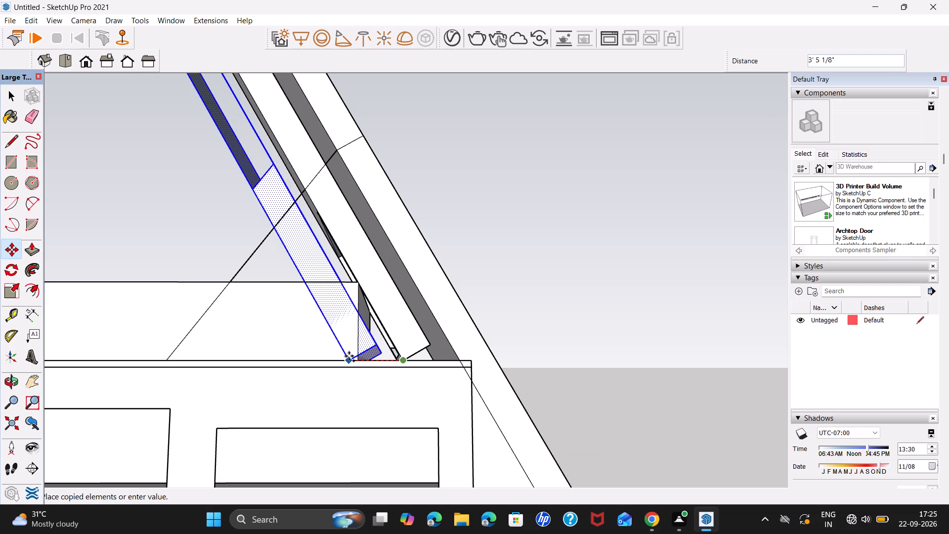
click(349, 357)
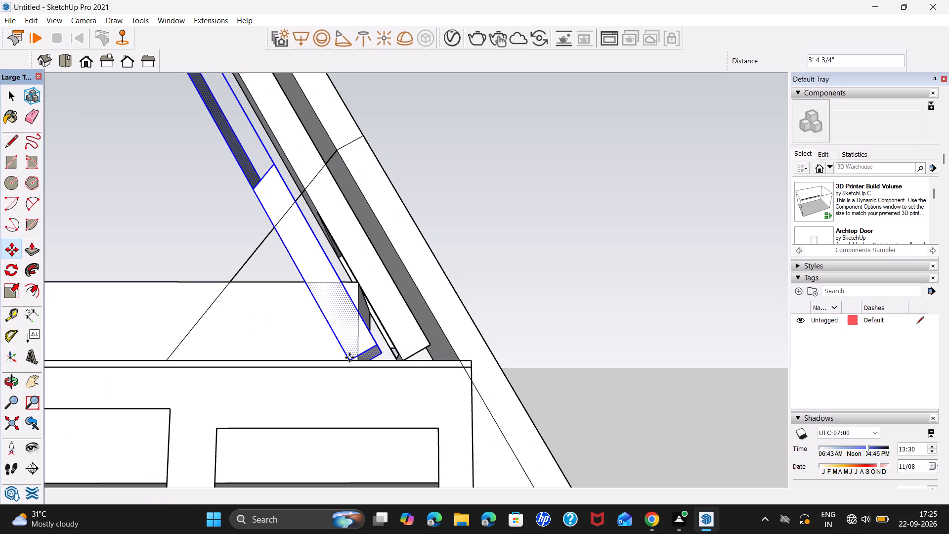
Copy the new slab again from its lower front corner 4' 7 1/2" farther along the base's top front edge, and clear the selection.
click(345, 358)
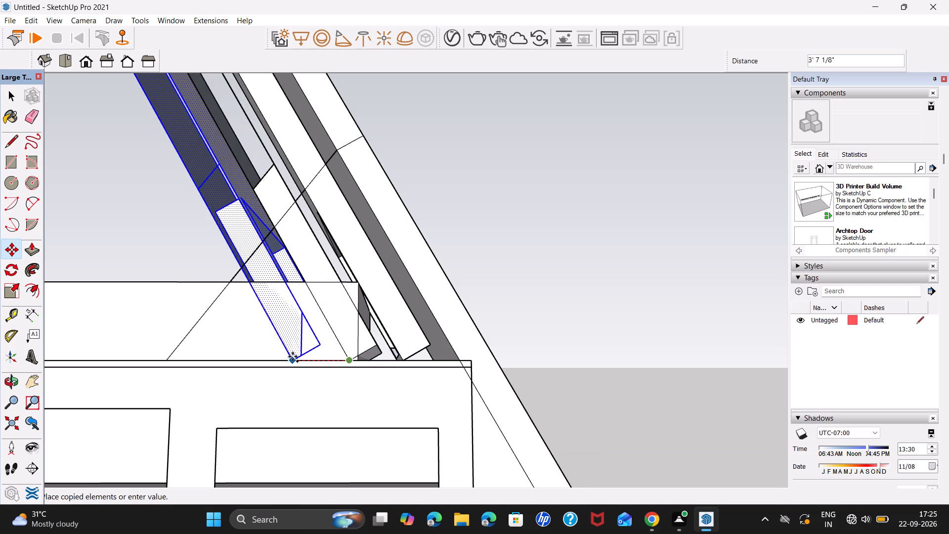
scroll(293, 356, down, 18)
middle_drag(293, 351, 283, 361)
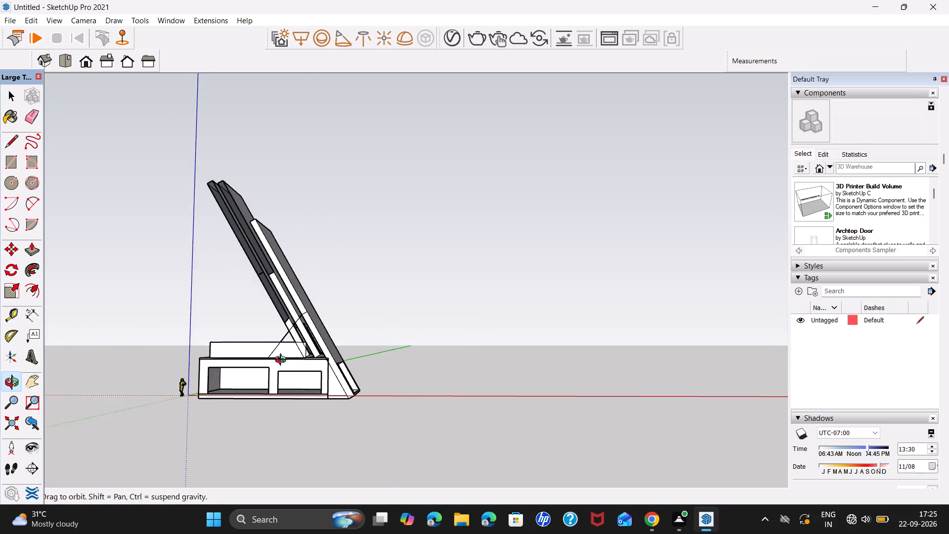
middle_drag(283, 361, 261, 378)
scroll(275, 344, up, 10)
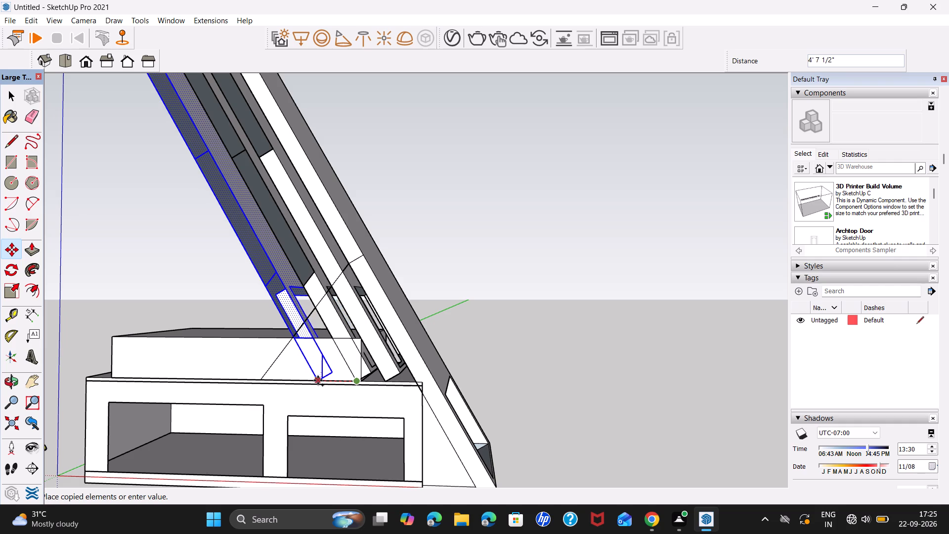
click(318, 380)
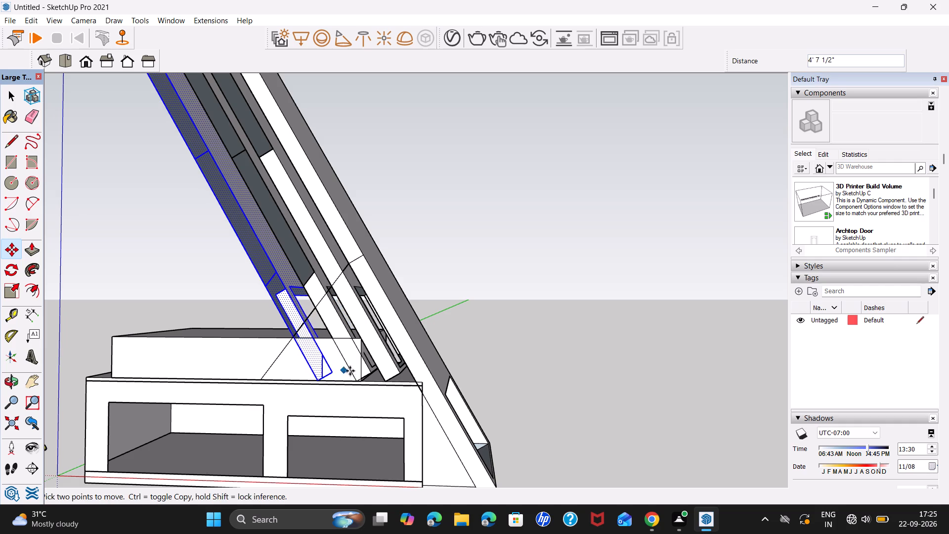
key(space)
click(540, 309)
Examine the spacing of the inclined slabs, their overlaps and their junctions with the base from several sides.
middle_drag(416, 413, 504, 306)
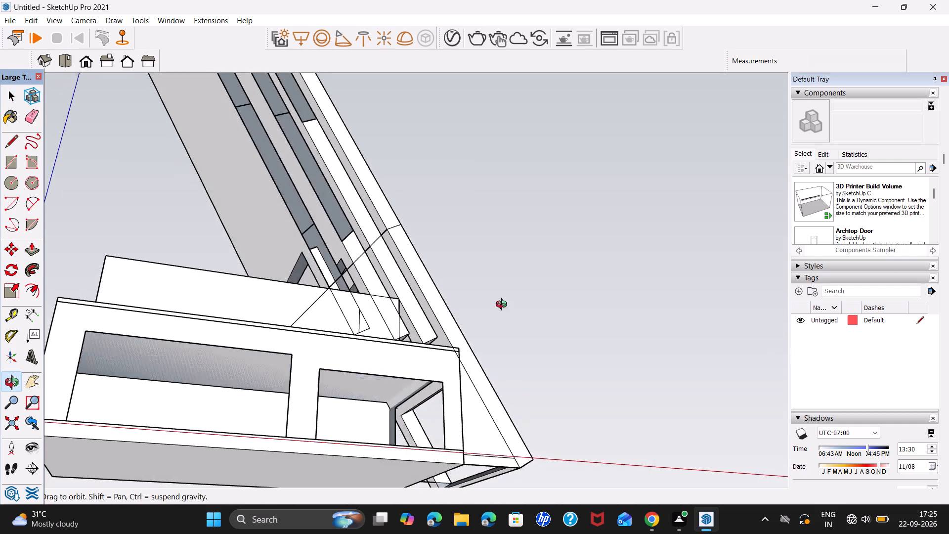
middle_drag(504, 306, 527, 366)
scroll(445, 360, down, 7)
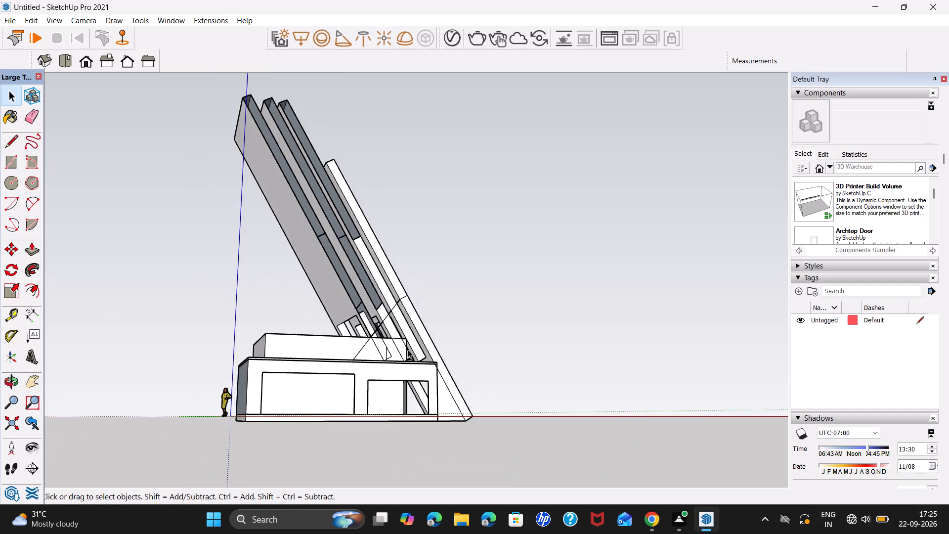
scroll(408, 350, down, 4)
middle_drag(437, 328, 346, 402)
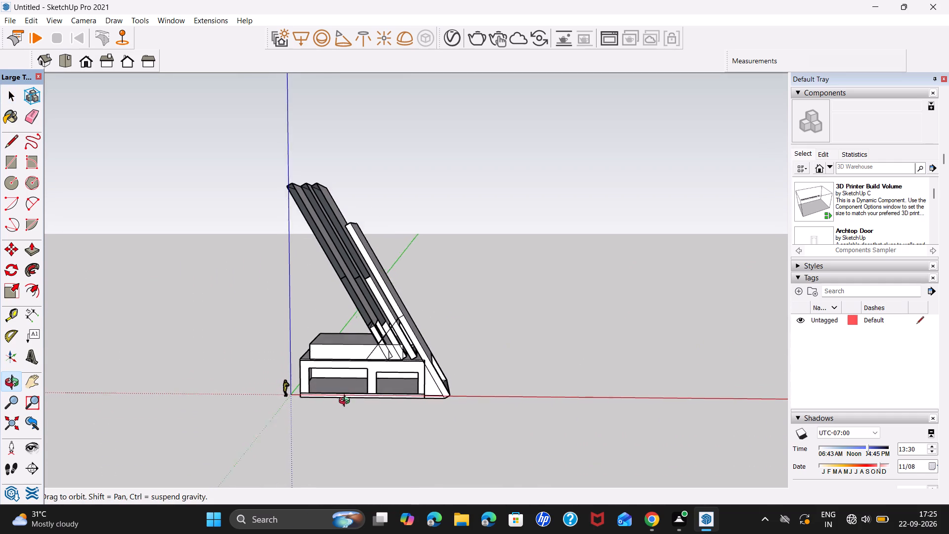
middle_drag(346, 402, 348, 409)
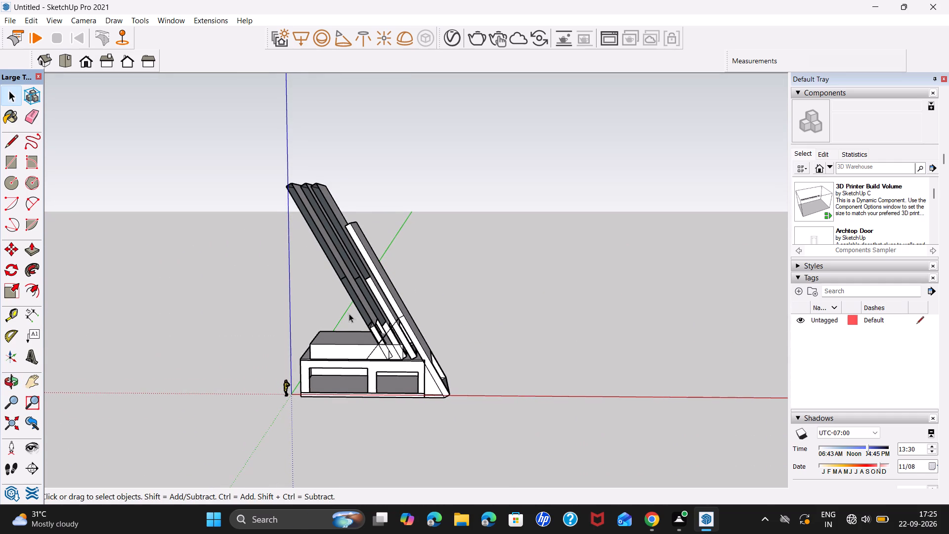
scroll(347, 312, up, 5)
middle_drag(418, 297, 315, 431)
scroll(325, 416, up, 1)
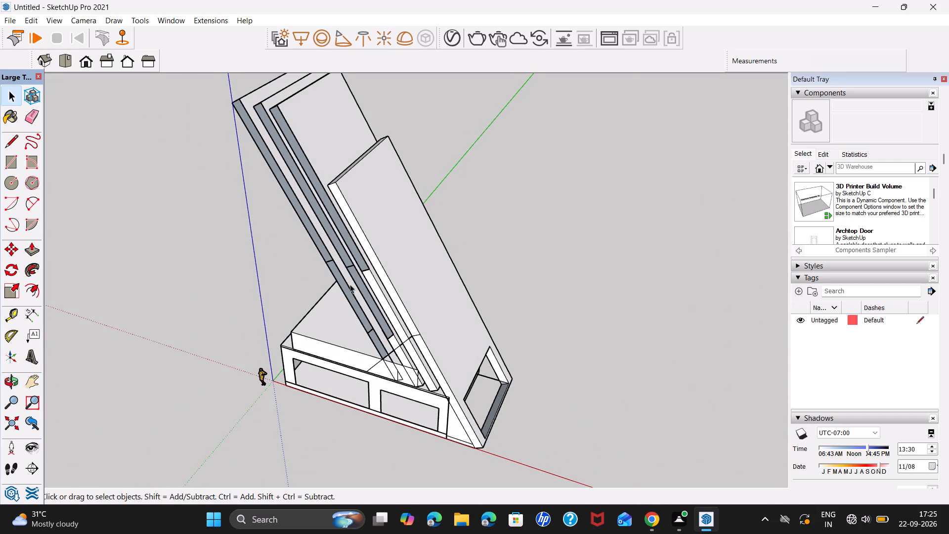
middle_drag(376, 248, 284, 415)
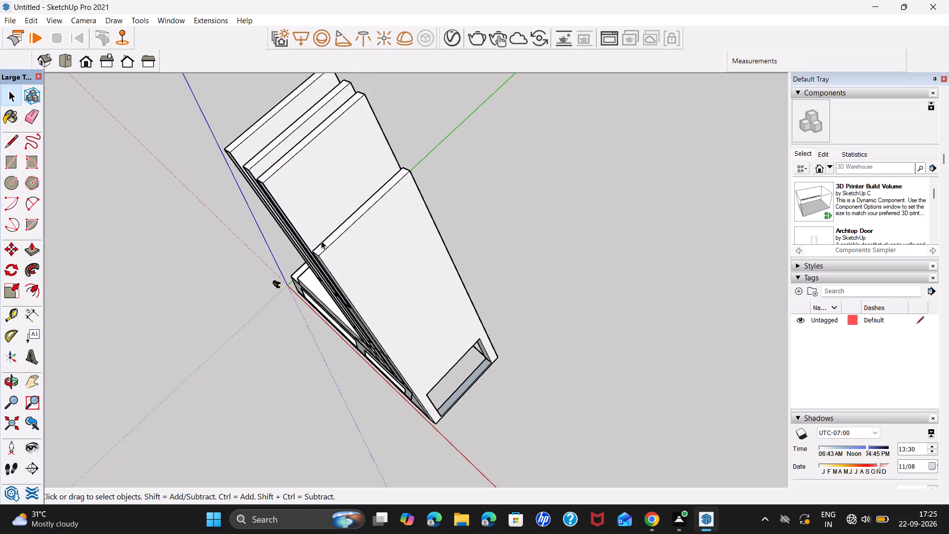
scroll(310, 248, up, 4)
scroll(362, 251, up, 7)
middle_drag(367, 291, 379, 253)
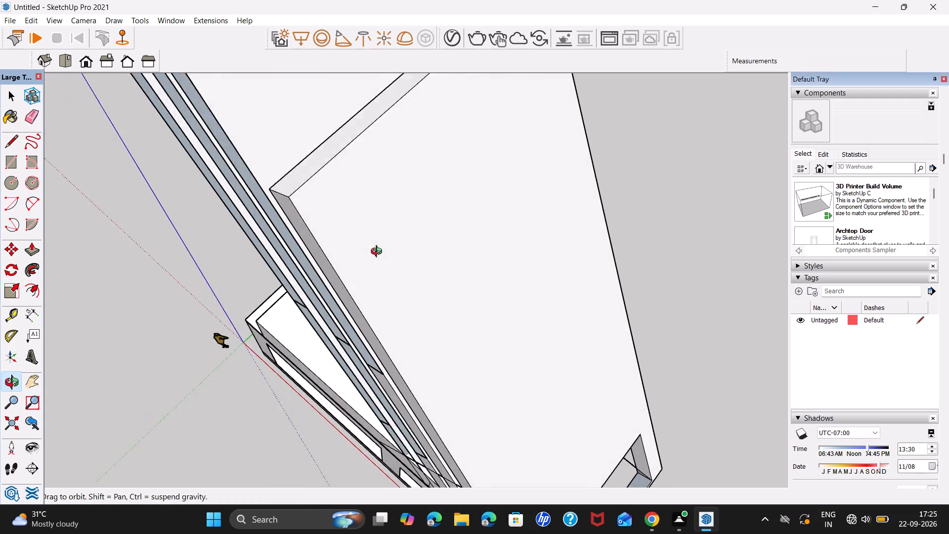
middle_drag(379, 253, 390, 232)
scroll(390, 226, down, 4)
shift+middle_drag(388, 230, 381, 357)
scroll(300, 313, up, 6)
middle_drag(345, 349, 347, 214)
scroll(348, 218, down, 7)
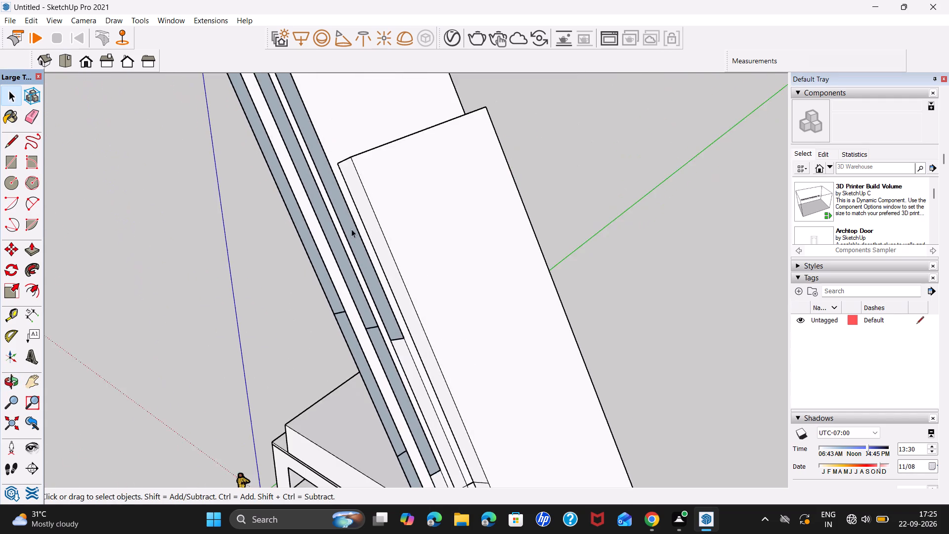
scroll(351, 248, down, 7)
middle_drag(344, 267, 477, 351)
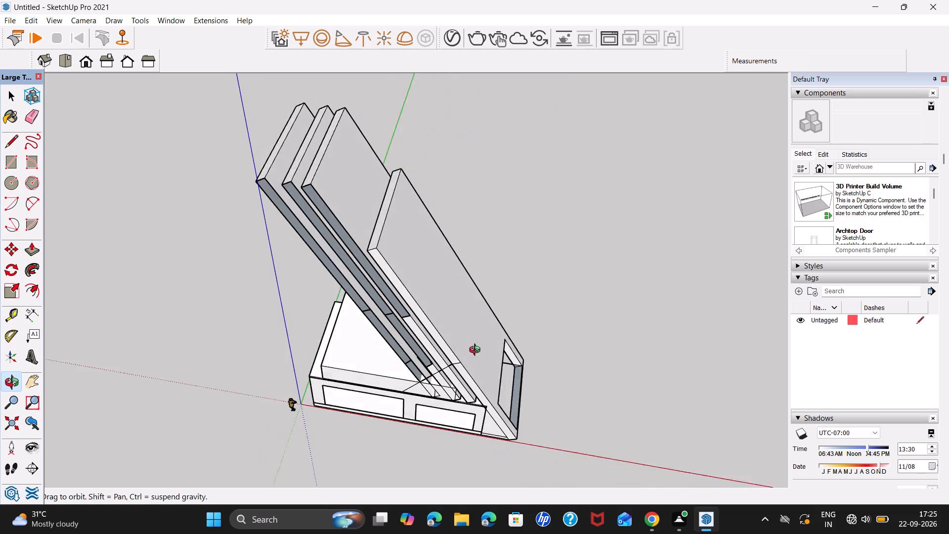
middle_drag(477, 351, 624, 337)
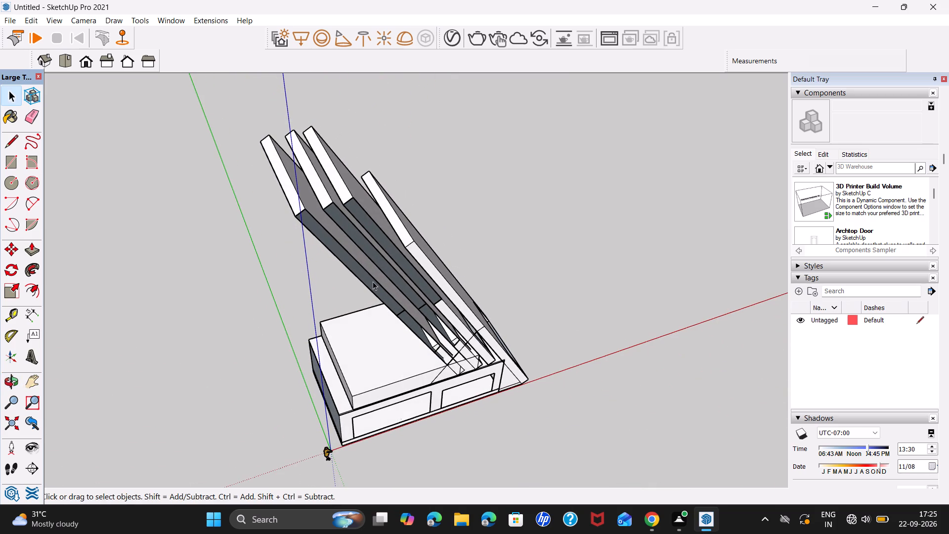
middle_drag(373, 281, 457, 352)
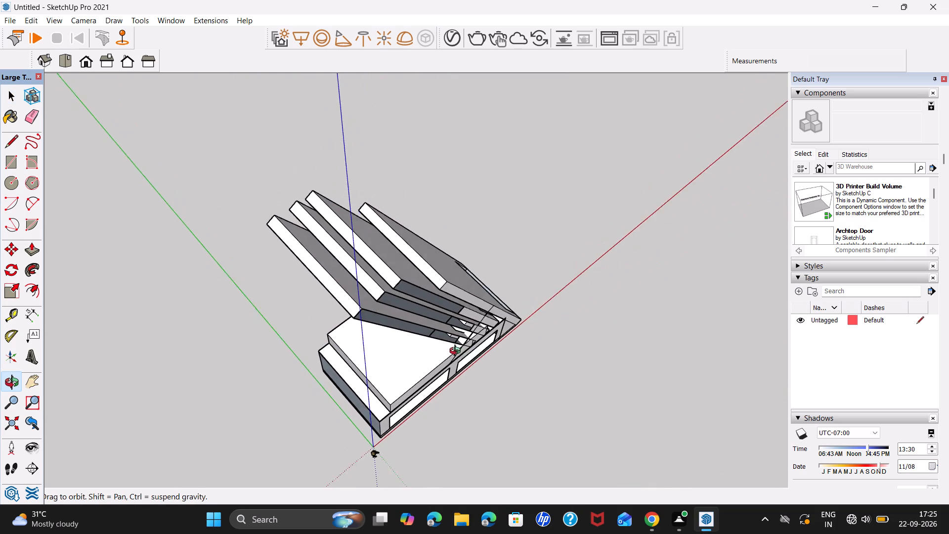
middle_drag(457, 352, 455, 313)
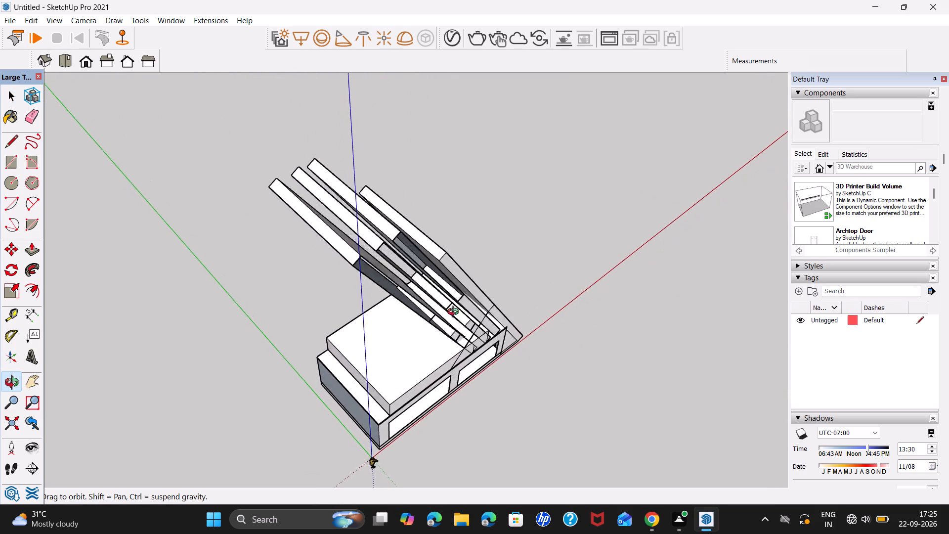
middle_drag(455, 313, 451, 335)
scroll(407, 280, up, 5)
scroll(513, 330, up, 1)
middle_drag(514, 330, 418, 355)
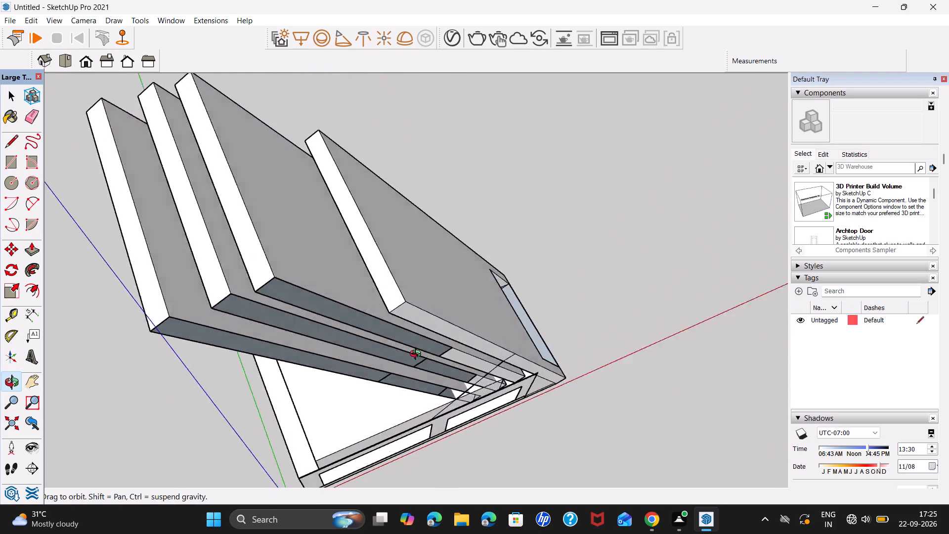
middle_drag(418, 355, 300, 351)
Draw a line about 23' 3 3/8" long across the adjacent copied slab's broad face, along the original slab's top end.
key(l)
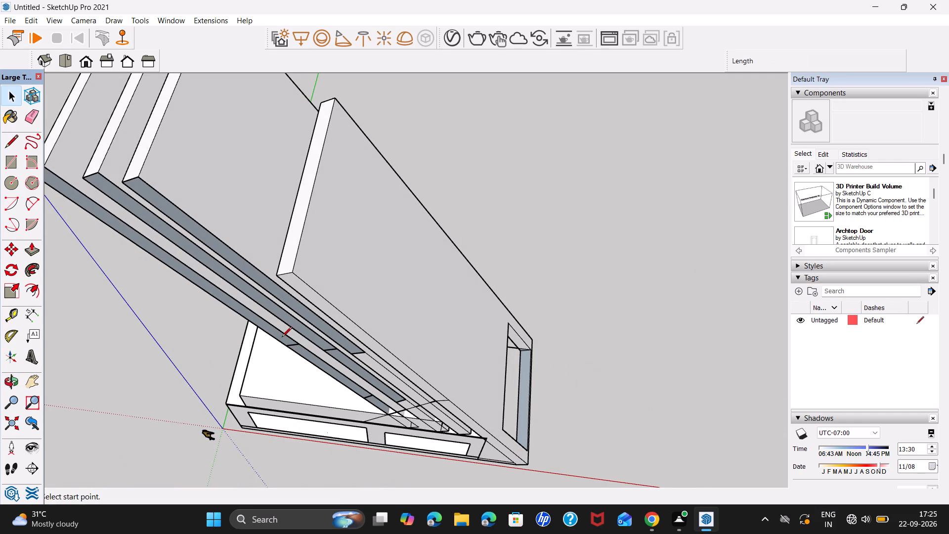
click(272, 279)
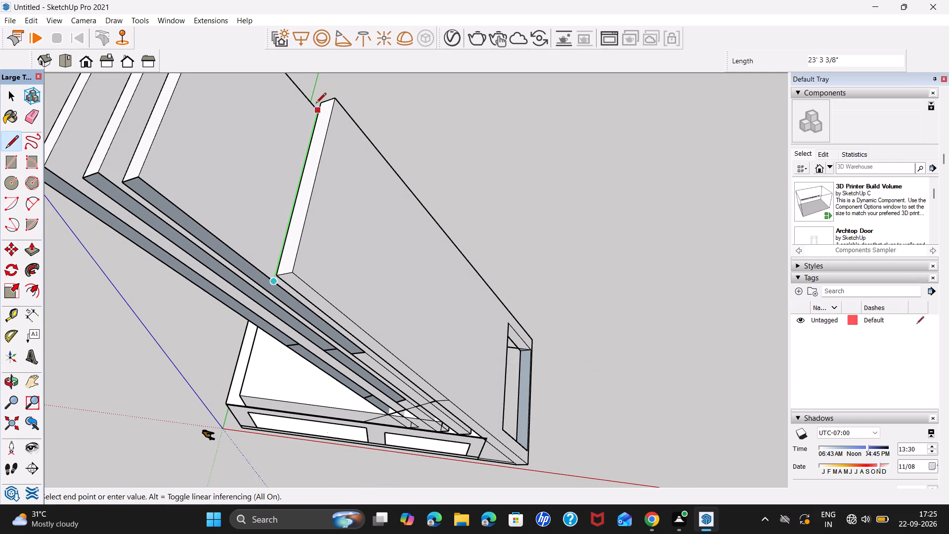
click(316, 104)
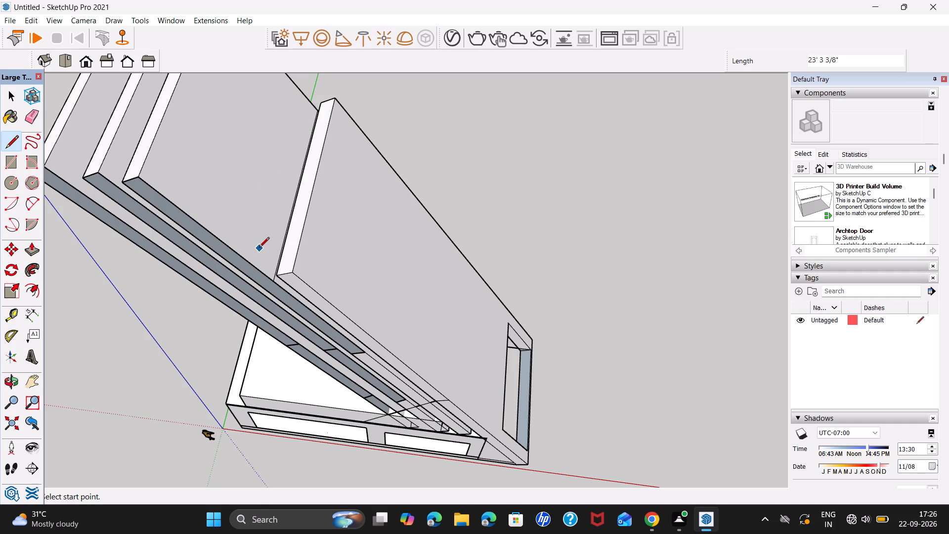
Delete the adjacent copied slab's broad face above the new line and the long front edge bordering it.
key(space)
click(260, 232)
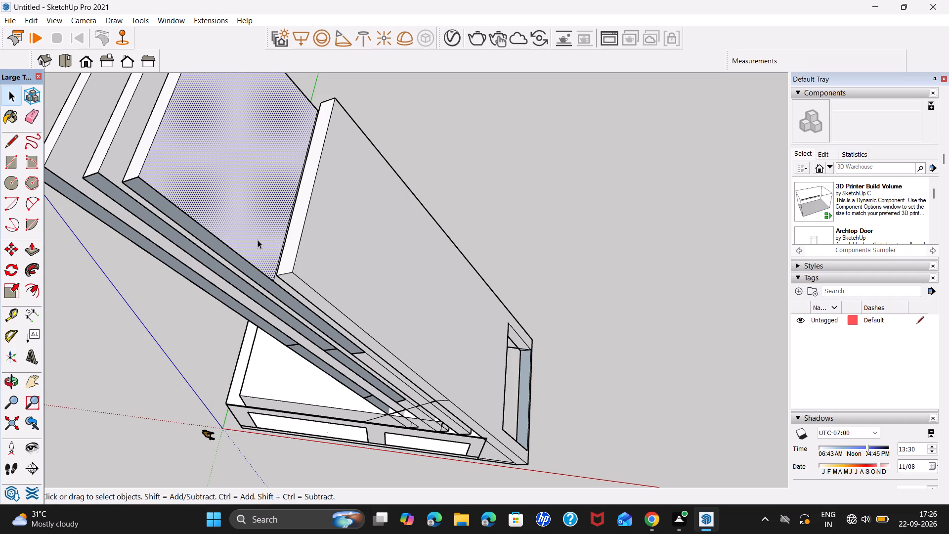
key(Delete)
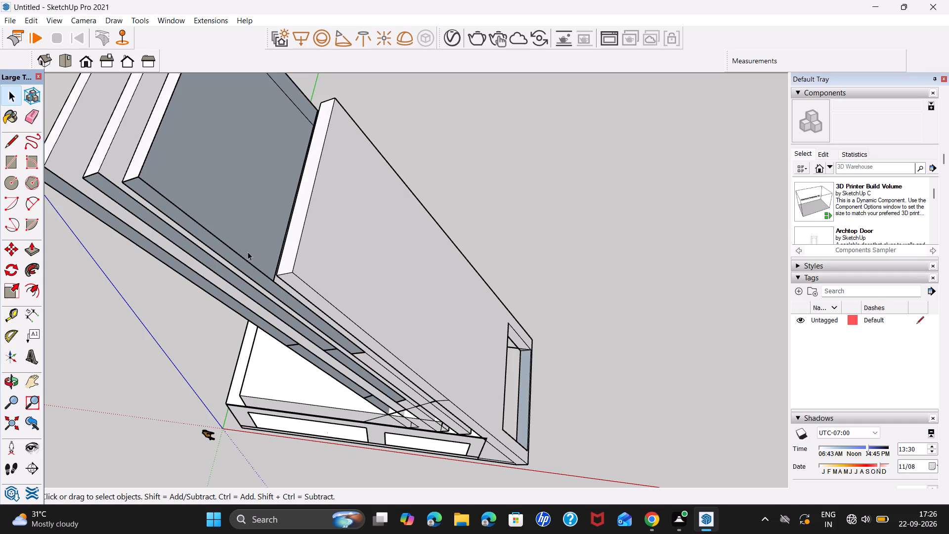
scroll(272, 283, up, 8)
middle_drag(281, 297, 353, 306)
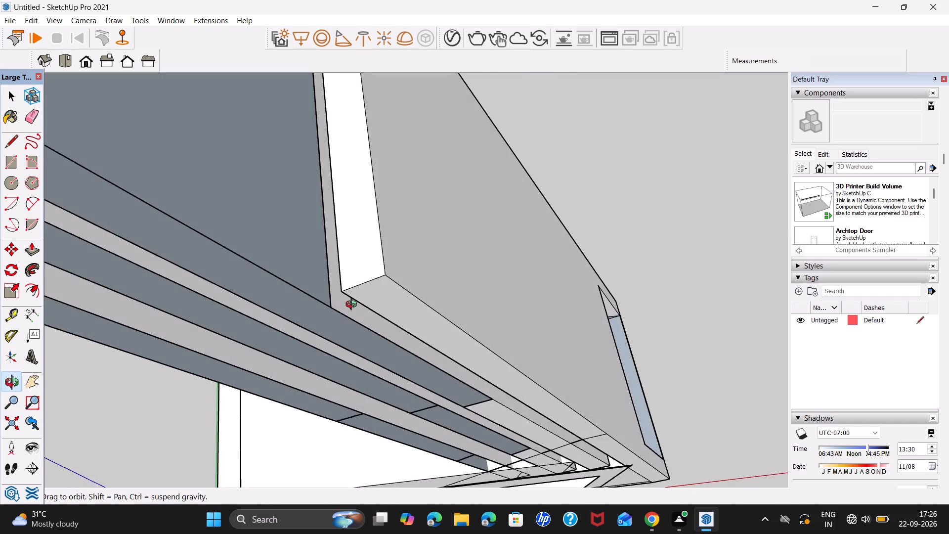
middle_drag(353, 306, 360, 312)
click(317, 315)
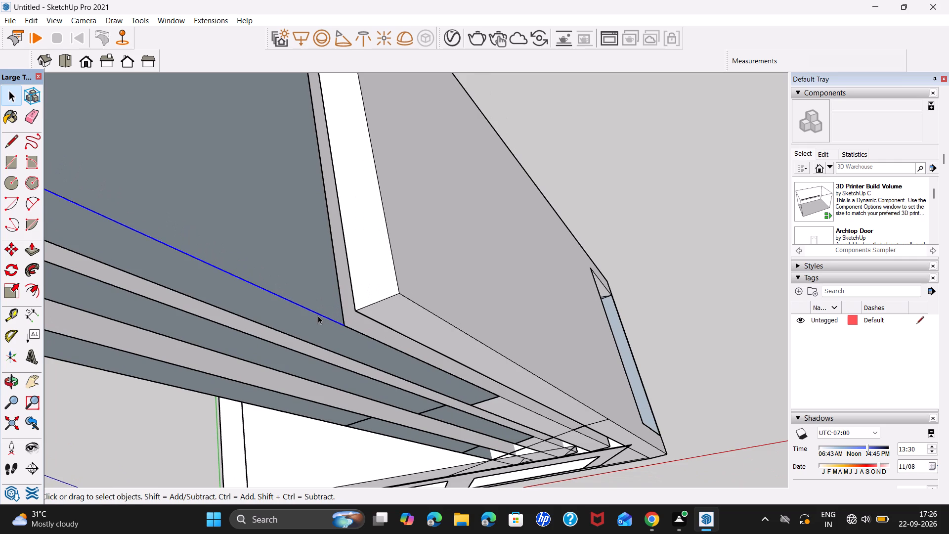
key(Delete)
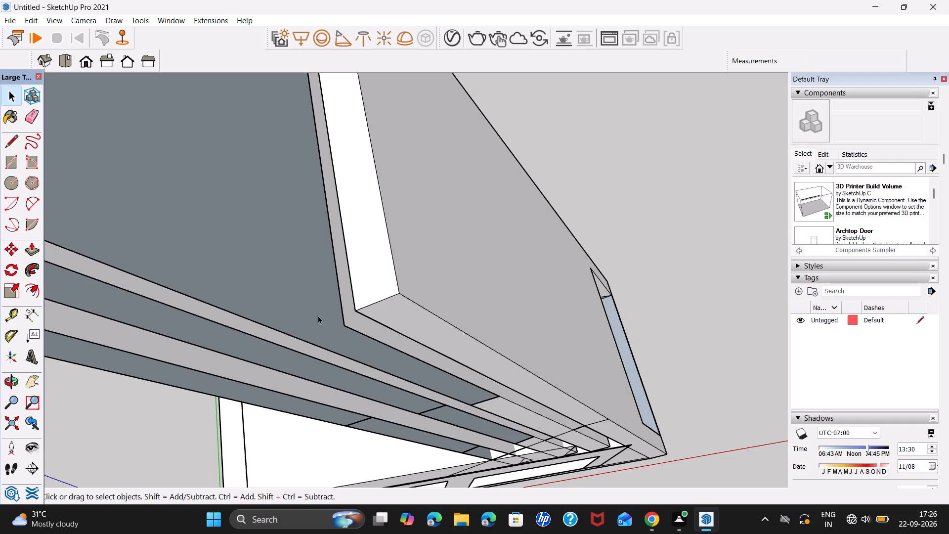
Outline the trimmed slab's end face with 2' lines across its front and rear sides and a 23' 3 3/8" line across its remaining broad face.
scroll(341, 344, down, 9)
scroll(385, 328, down, 6)
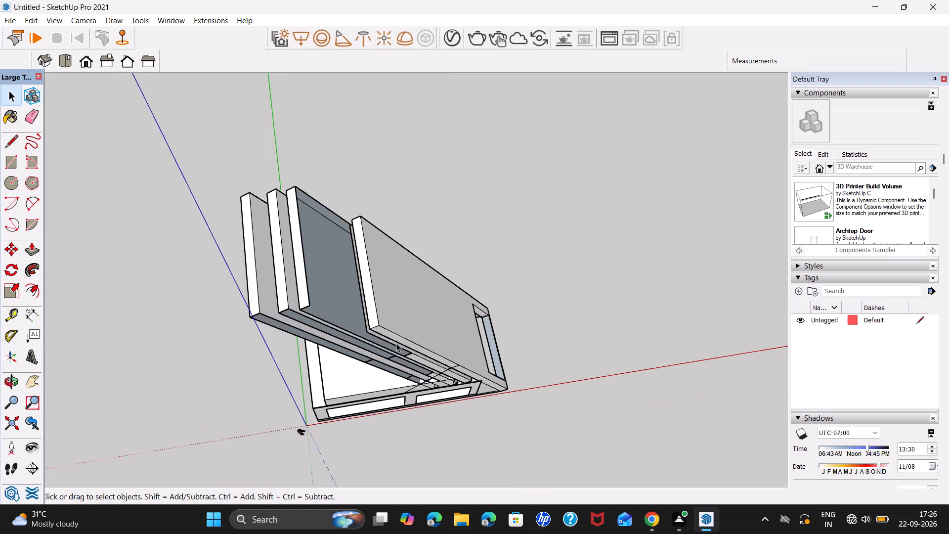
middle_drag(402, 365, 301, 246)
scroll(313, 239, up, 8)
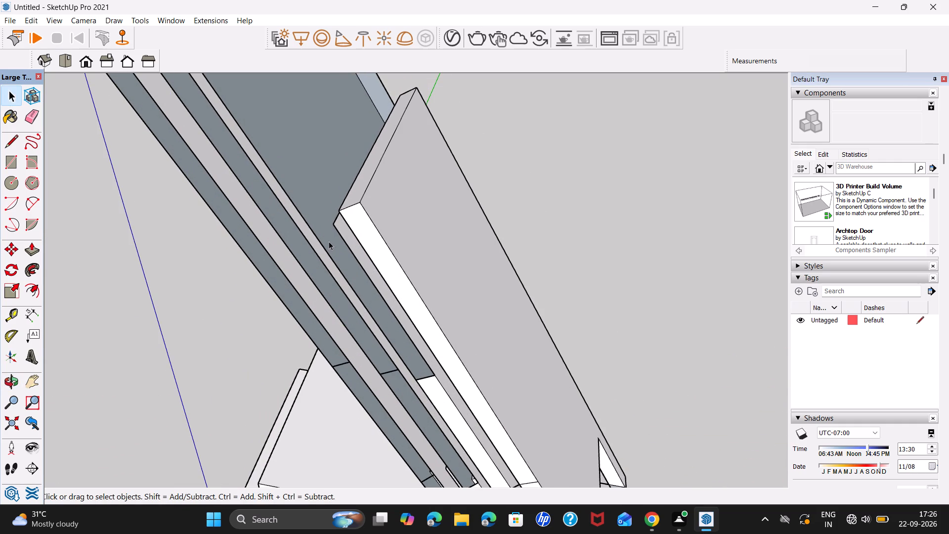
key(l)
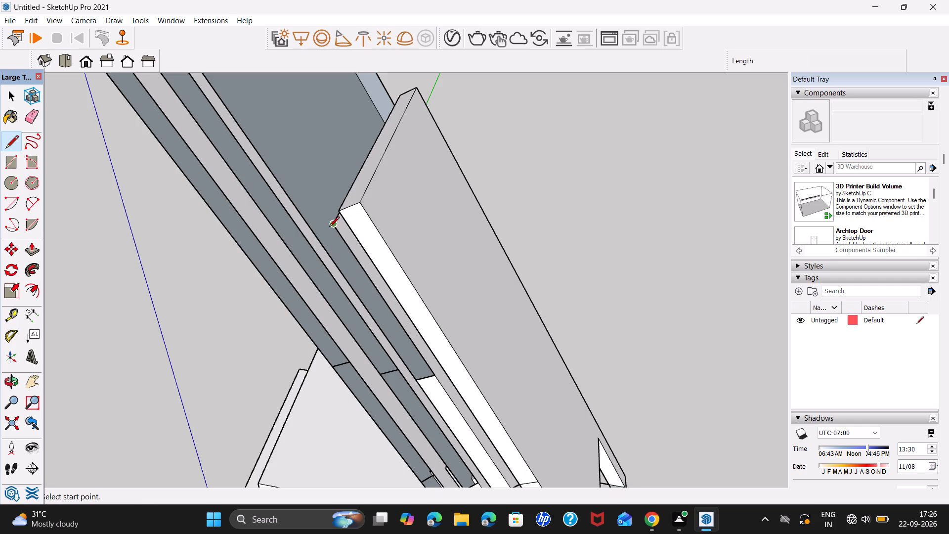
click(329, 227)
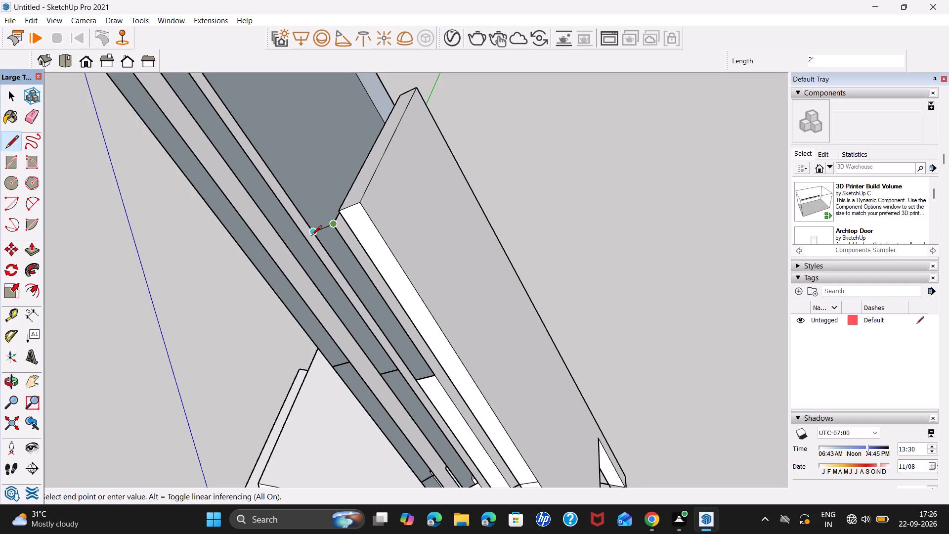
click(311, 236)
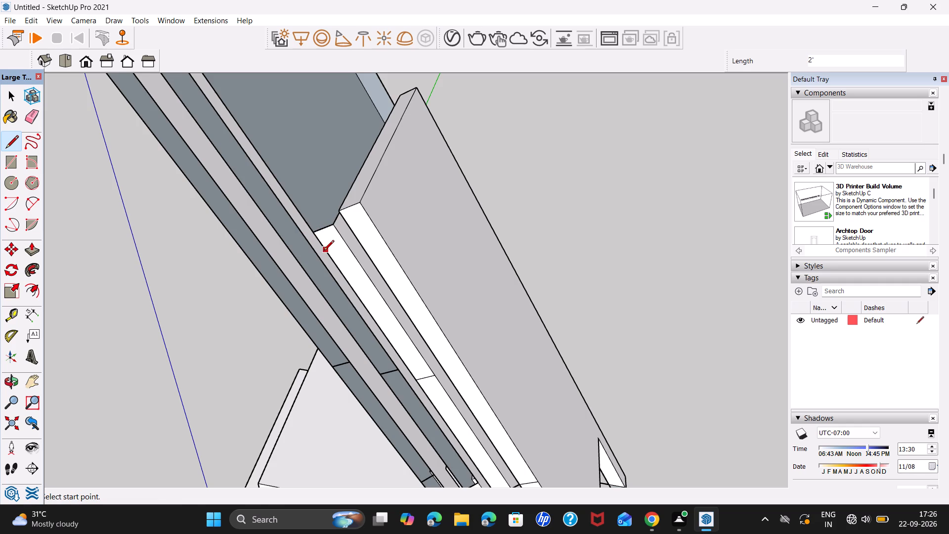
click(310, 234)
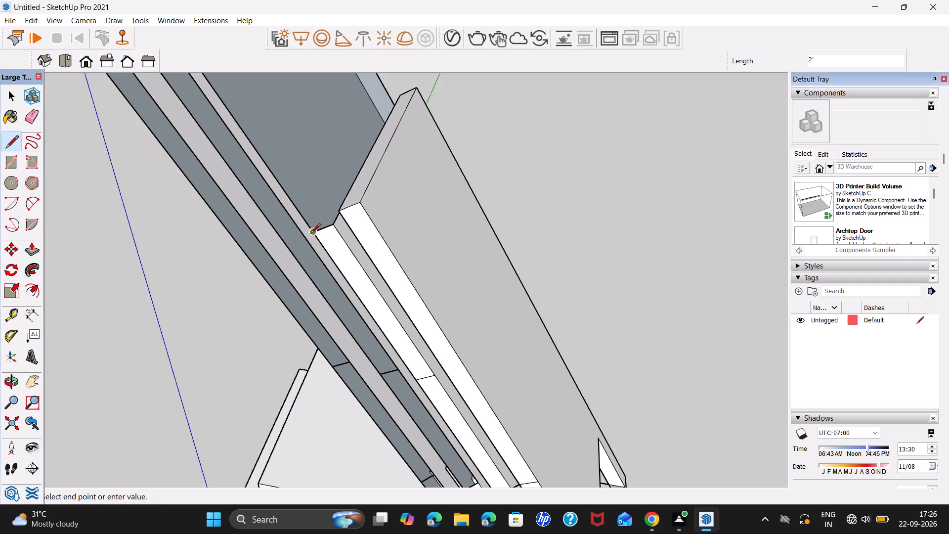
click(378, 112)
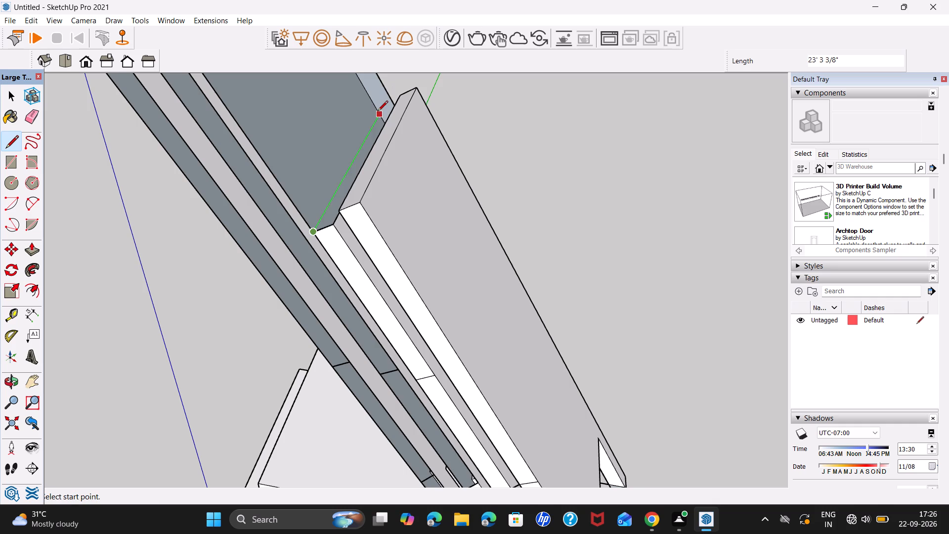
middle_drag(379, 118, 455, 121)
click(377, 115)
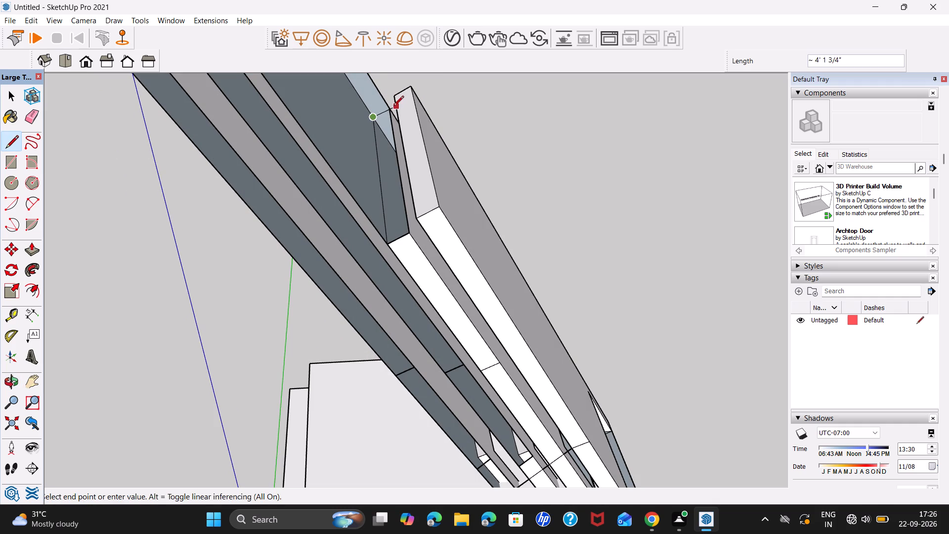
click(389, 112)
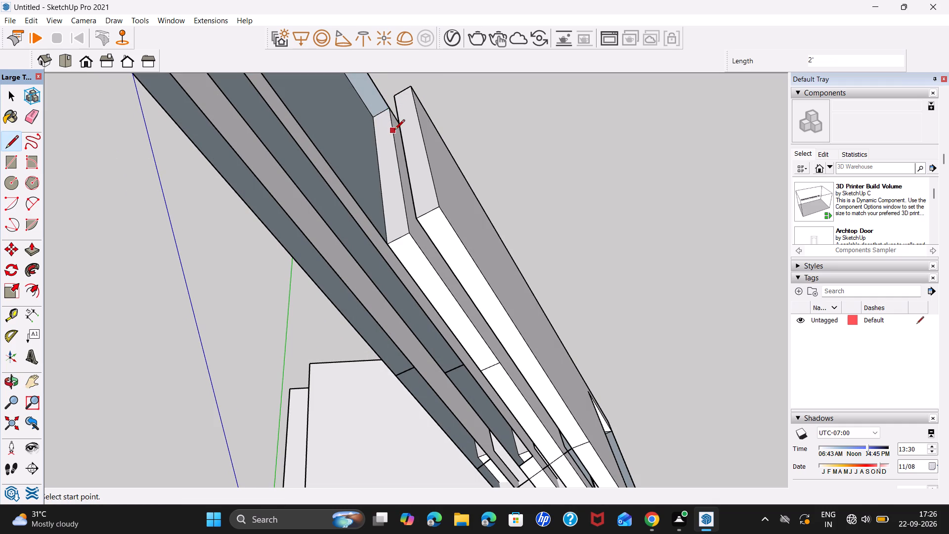
Delete the trimmed slab's remaining broad face beyond the new end face, along with the two long rear edges there.
key(space)
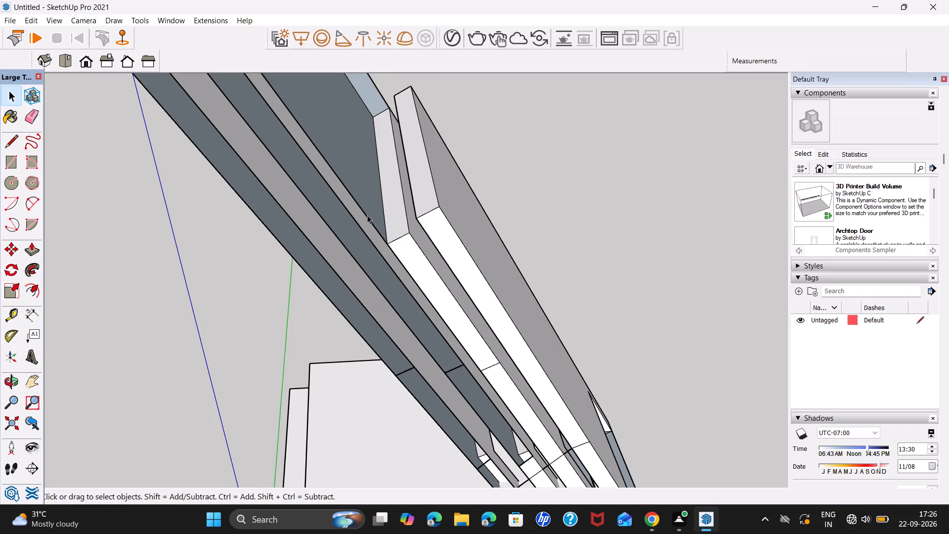
click(365, 213)
key(Delete)
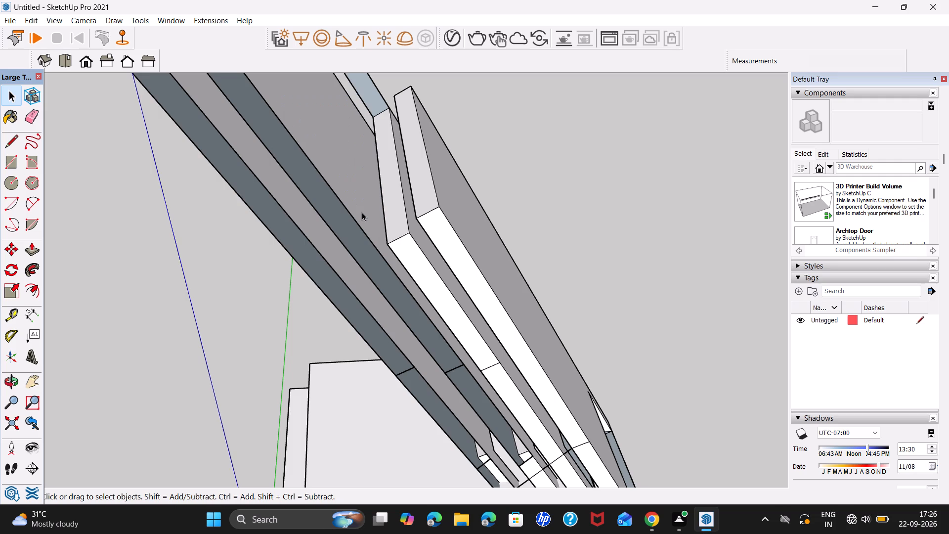
click(361, 98)
key(Delete)
click(381, 96)
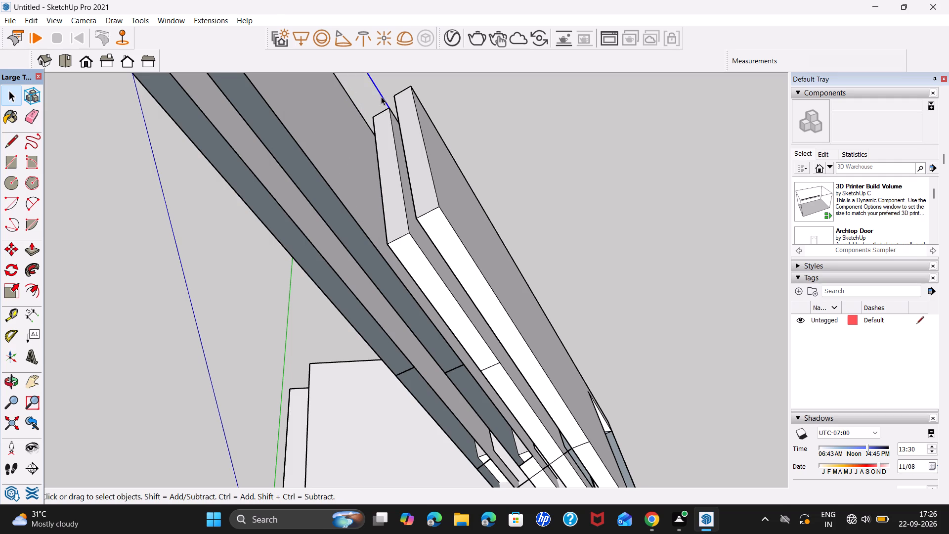
key(Delete)
Delete the detached end face left above the trimmed slab, along with its leftover edges.
scroll(493, 234, down, 6)
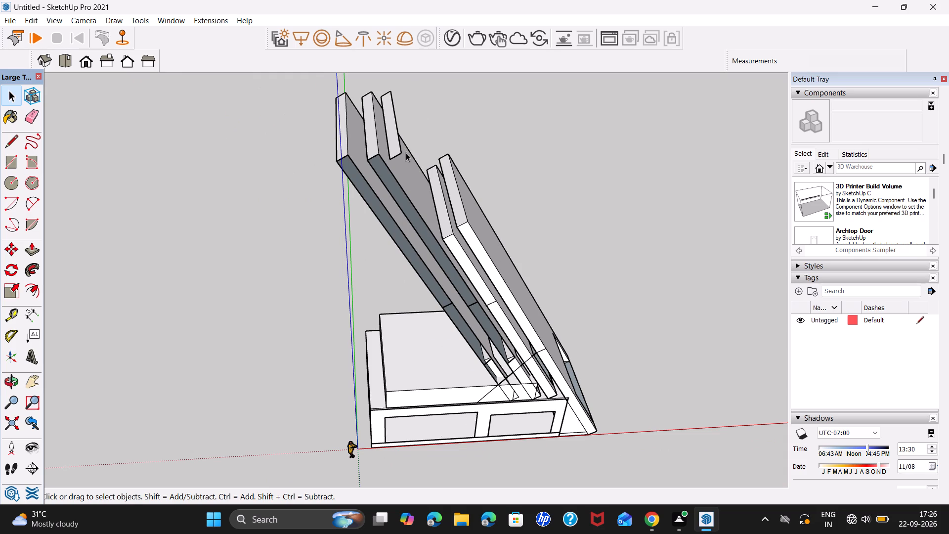
click(396, 154)
key(Delete)
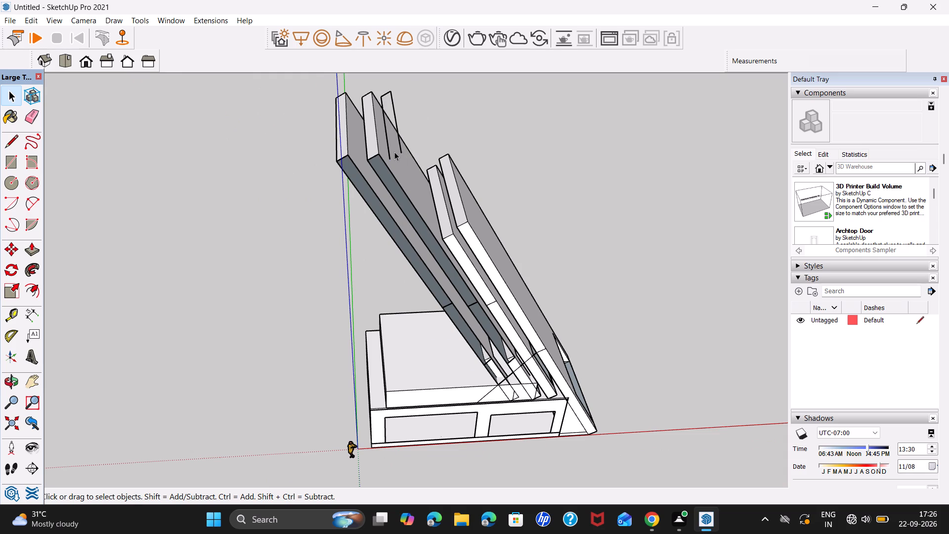
click(399, 150)
key(Delete)
click(389, 153)
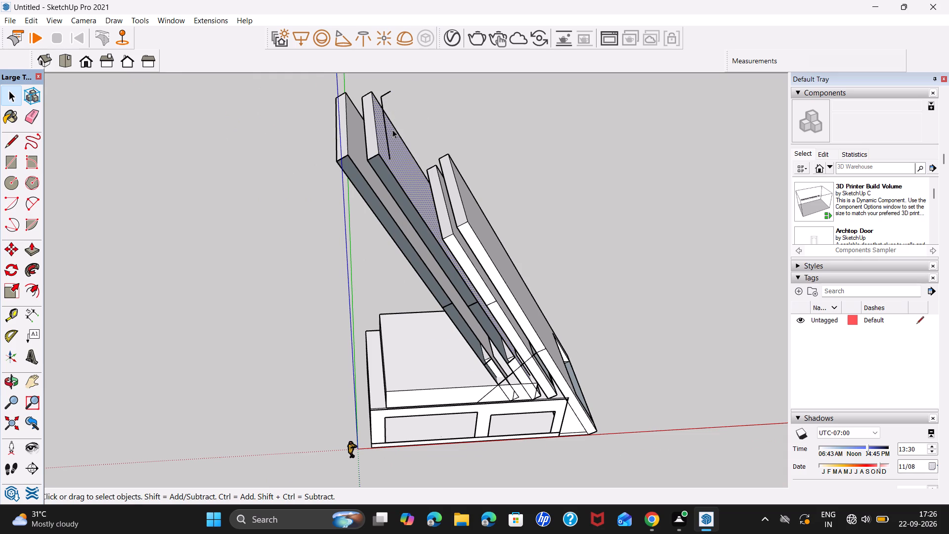
click(388, 145)
key(Delete)
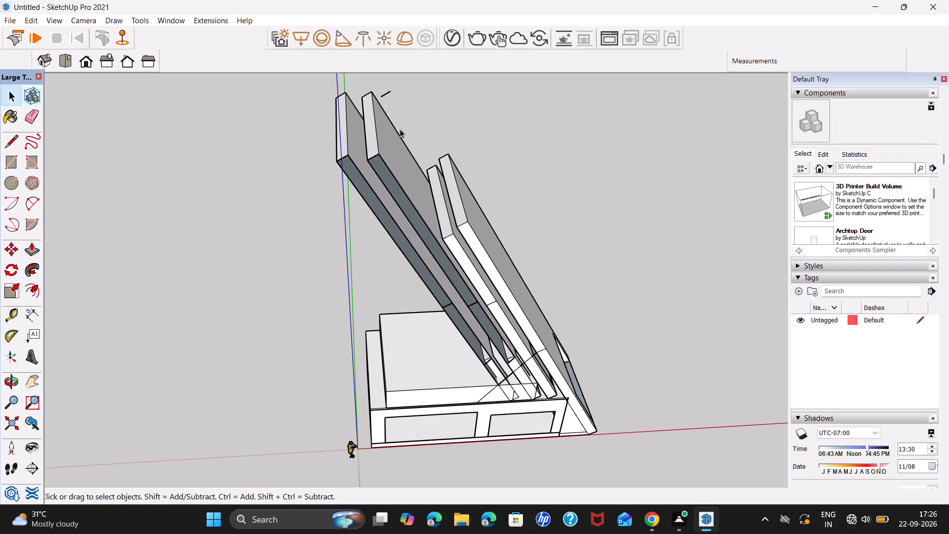
click(388, 93)
key(Delete)
Mark the cut on the next copied slab with a 23' 3 3/8" line across its broad face and a 2' line across its front side.
middle_drag(429, 281, 294, 268)
scroll(375, 283, up, 5)
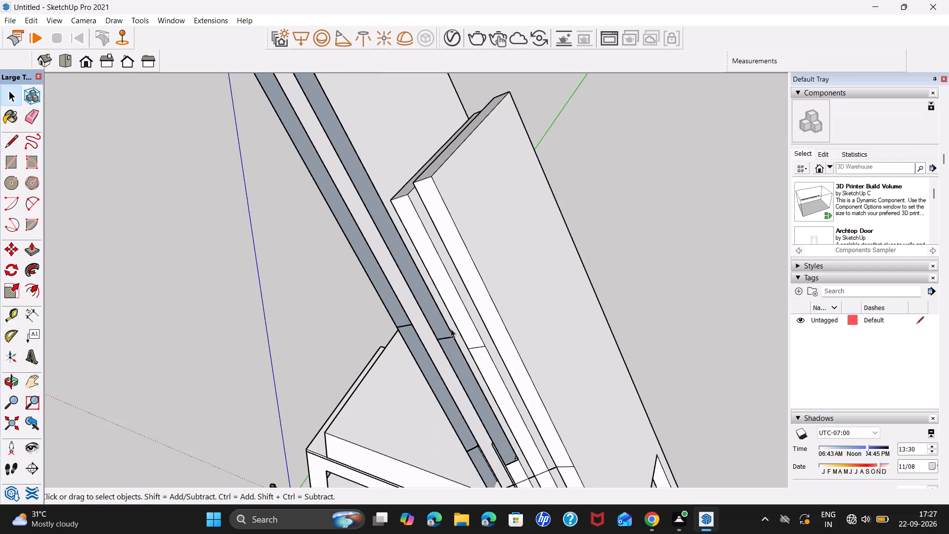
middle_drag(451, 329, 463, 245)
scroll(451, 329, up, 1)
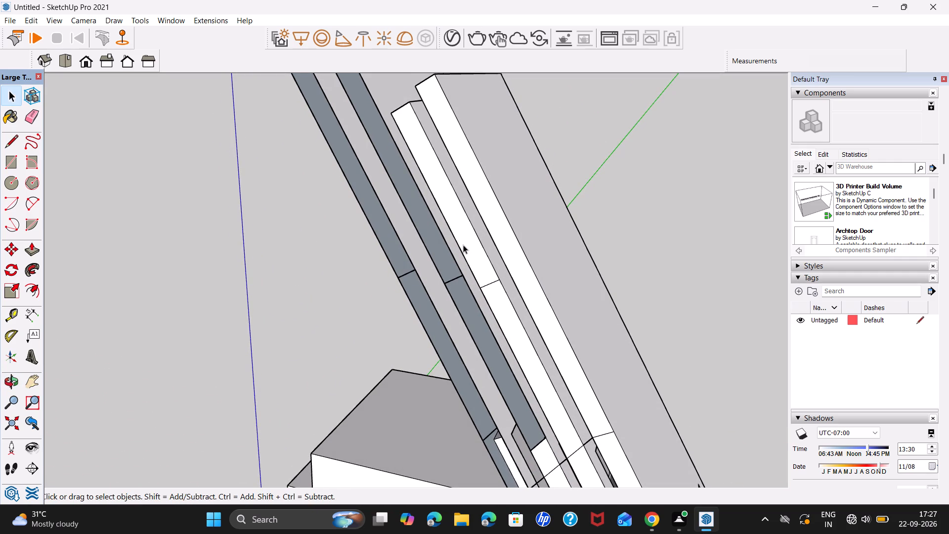
key(l)
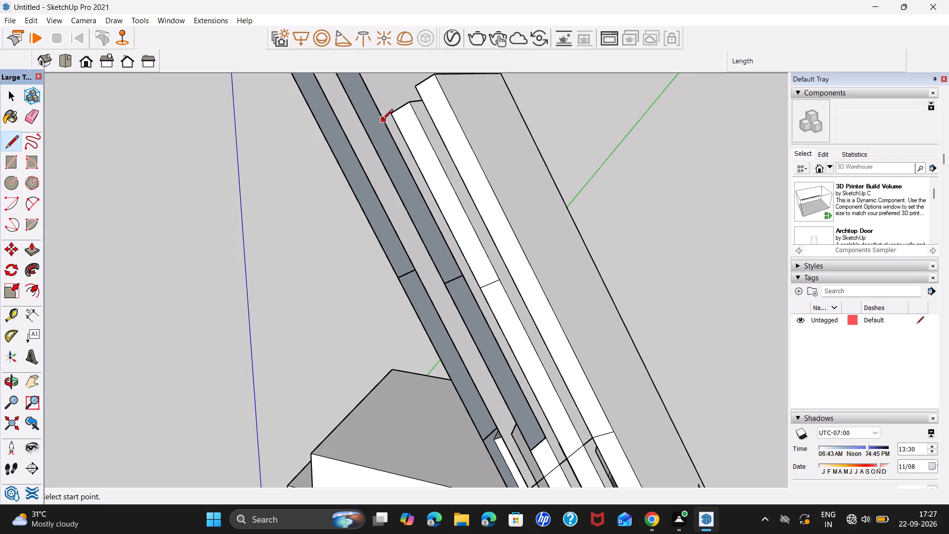
click(383, 122)
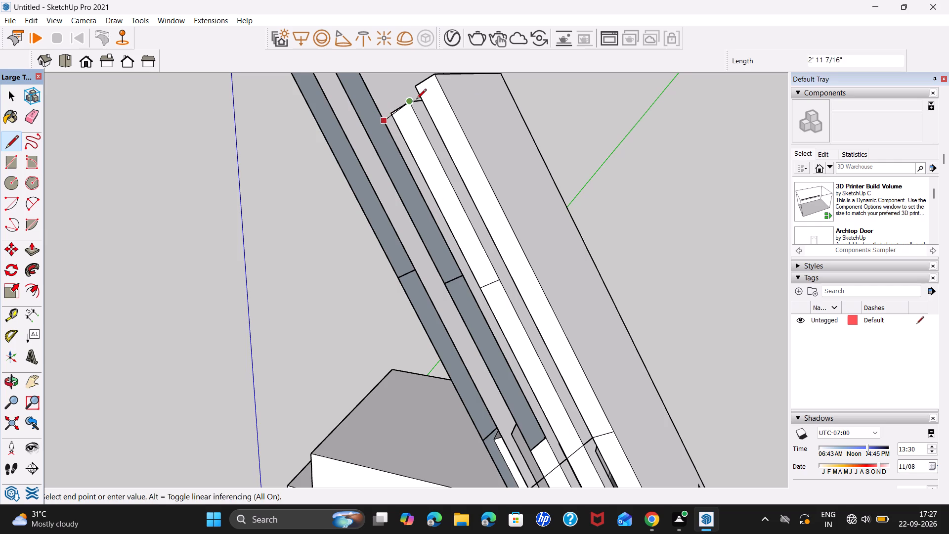
middle_drag(419, 101, 322, 281)
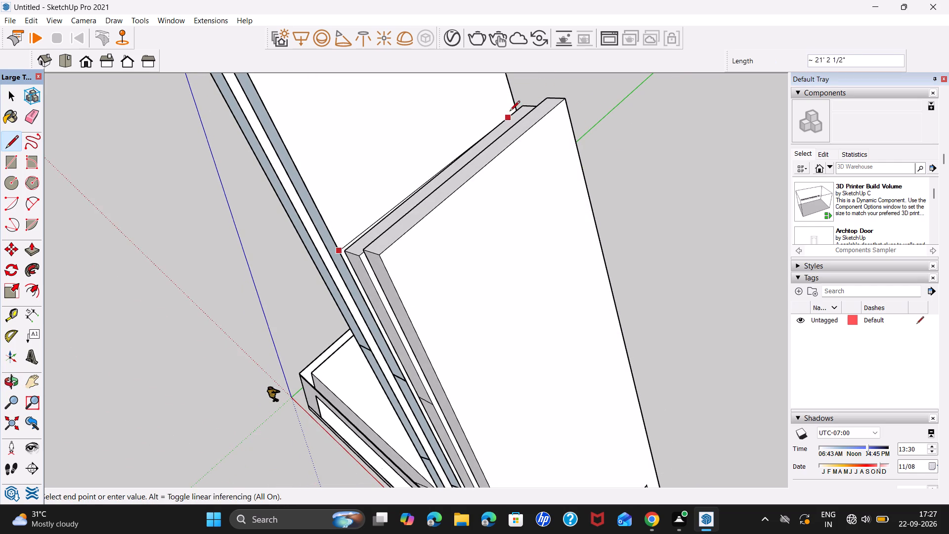
click(516, 102)
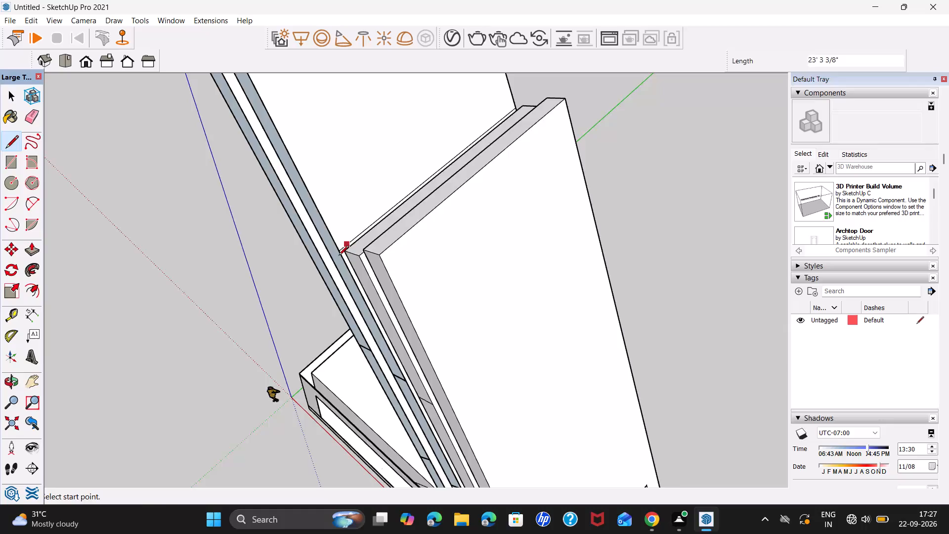
middle_drag(338, 258, 472, 220)
click(423, 207)
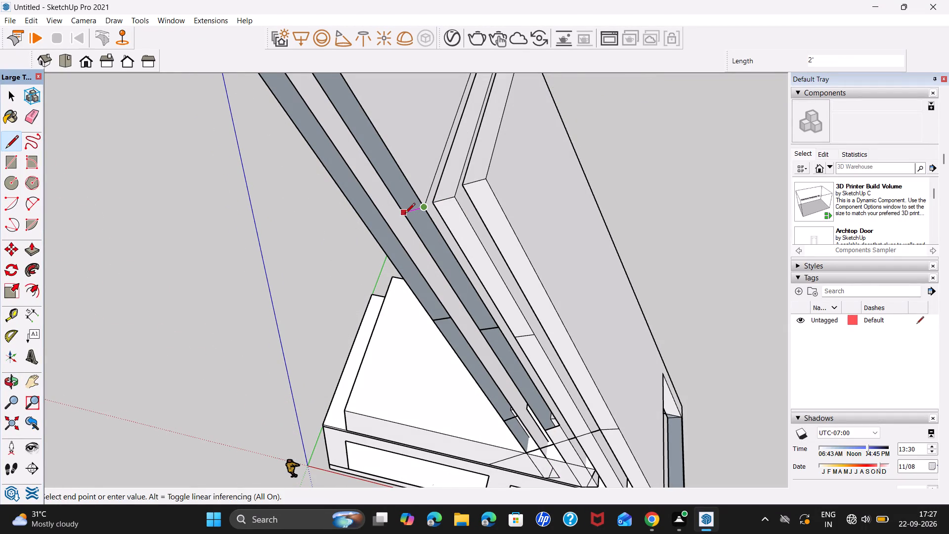
click(405, 214)
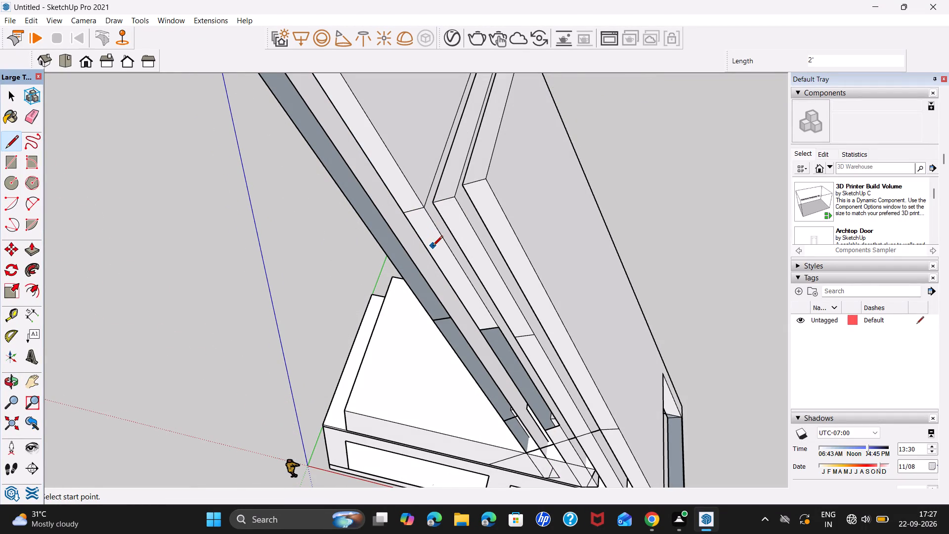
Delete the marked slab's broad face above the cut line and the long front edge bordering it.
middle_drag(433, 257, 535, 256)
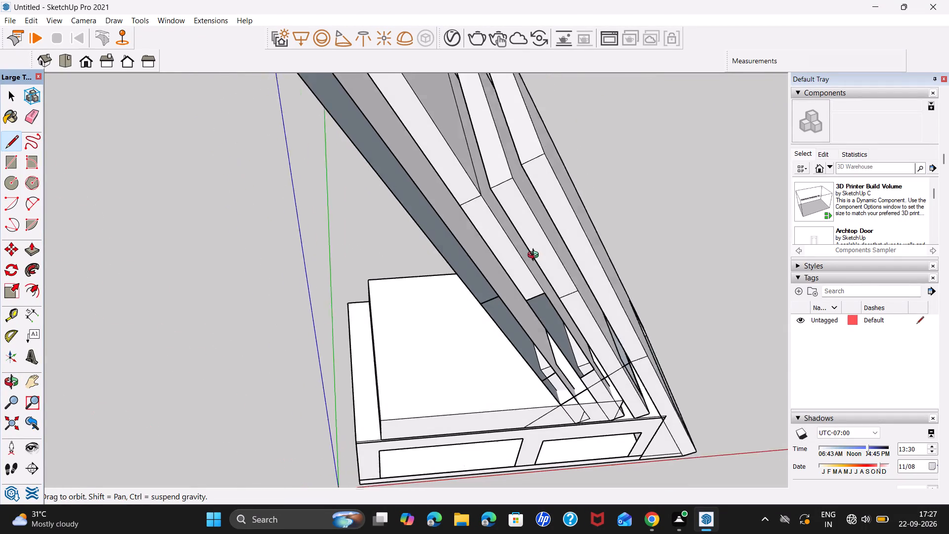
middle_drag(535, 256, 588, 244)
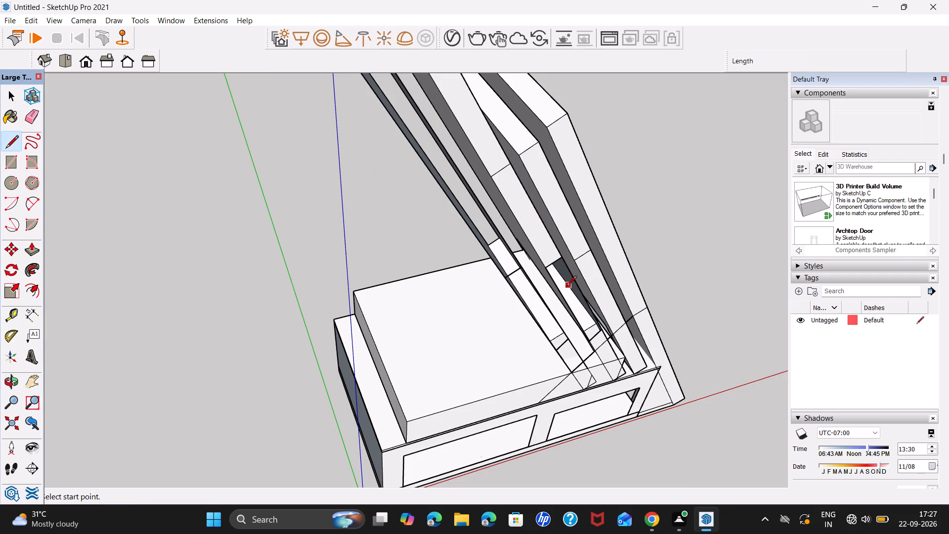
key(space)
scroll(611, 296, up, 1)
middle_drag(611, 296, 511, 417)
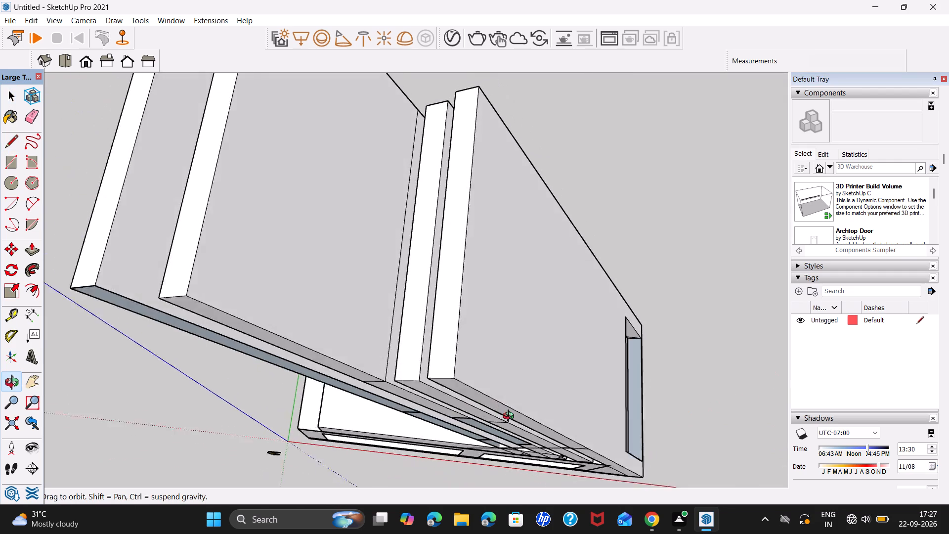
middle_drag(511, 417, 529, 413)
click(400, 342)
key(Delete)
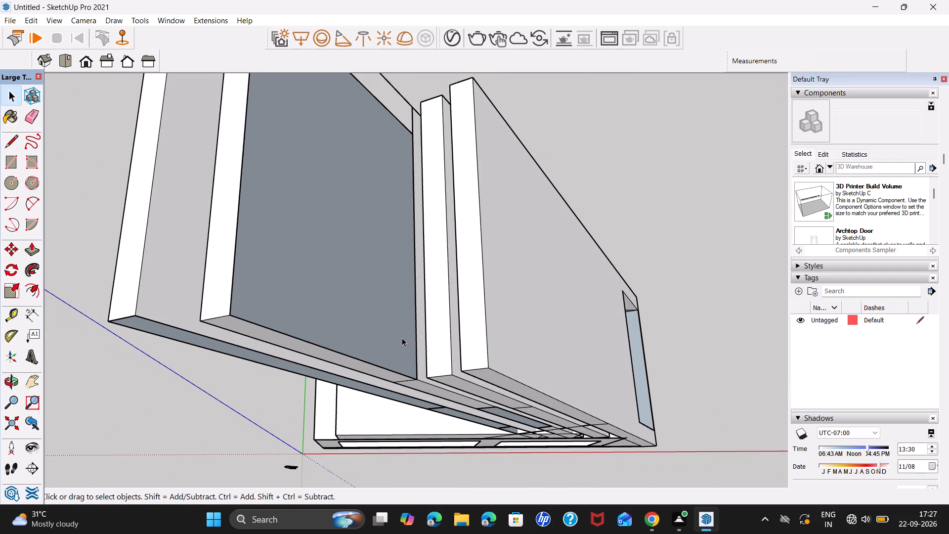
click(394, 371)
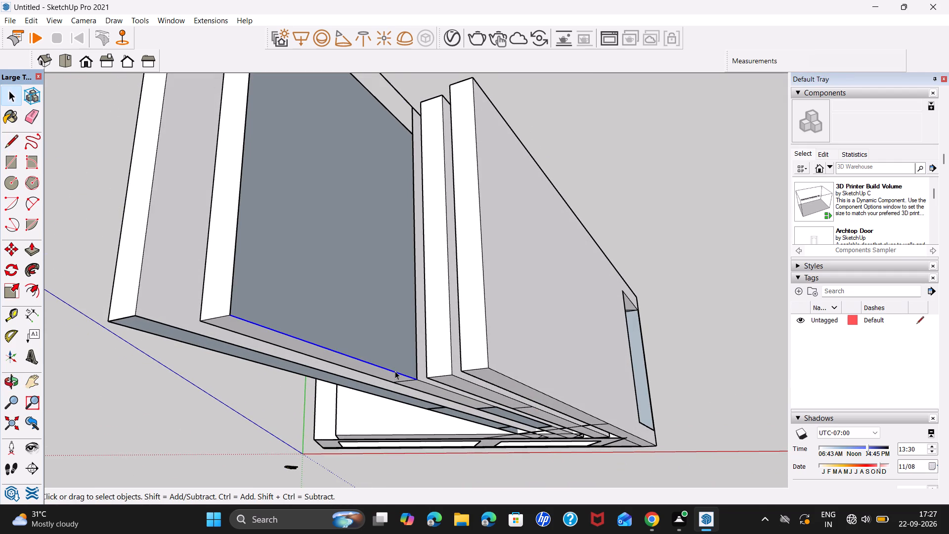
key(Delete)
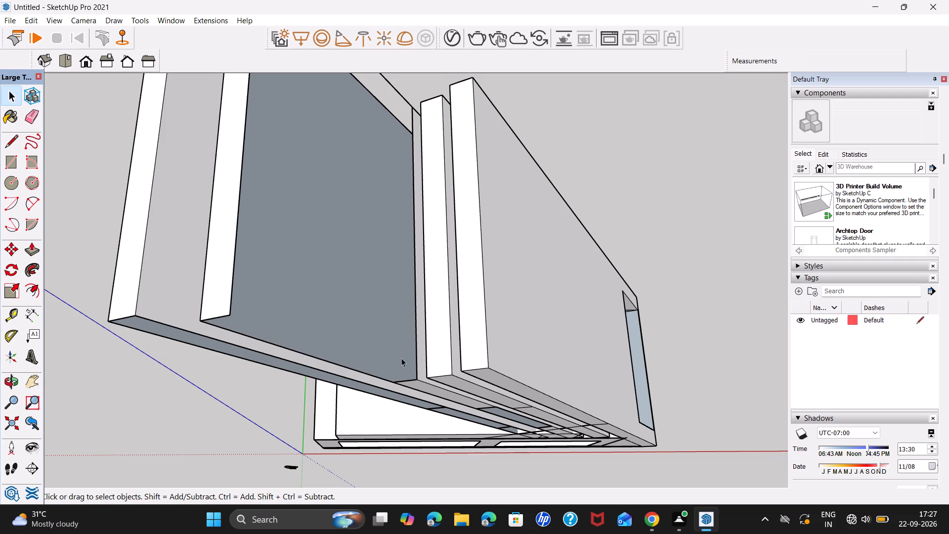
Close the new slab end with a 23' 3 3/8" line across the remaining broad face and a 2' line across the far side.
middle_drag(402, 357, 421, 388)
key(l)
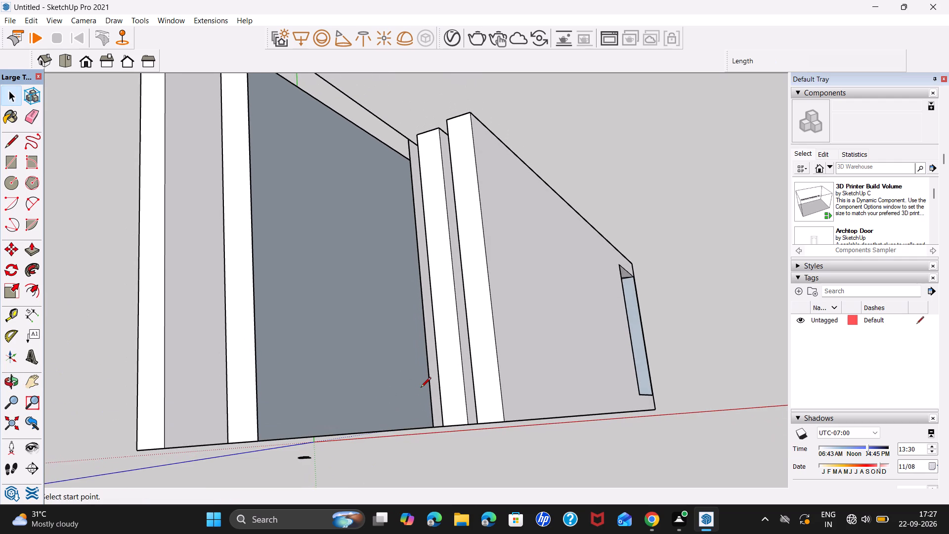
middle_drag(418, 433, 420, 379)
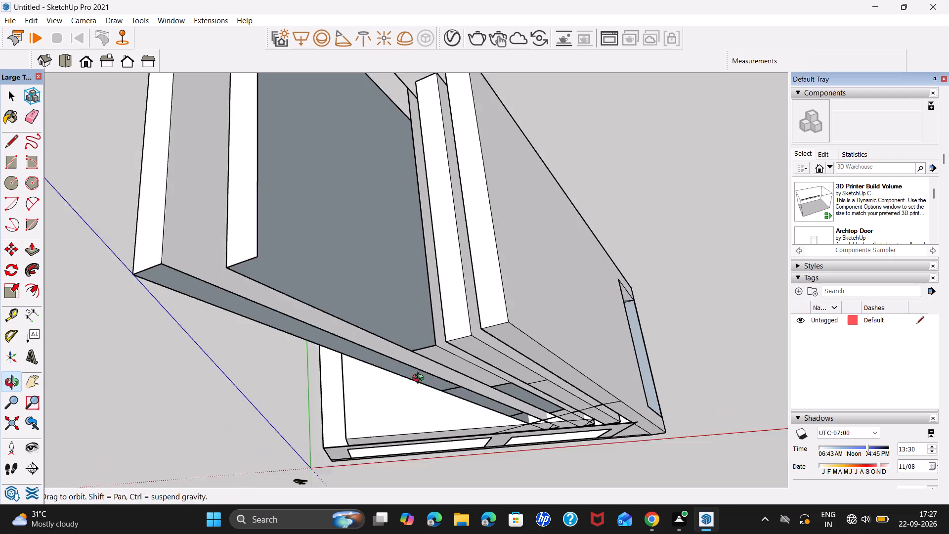
middle_drag(420, 379, 421, 363)
click(421, 306)
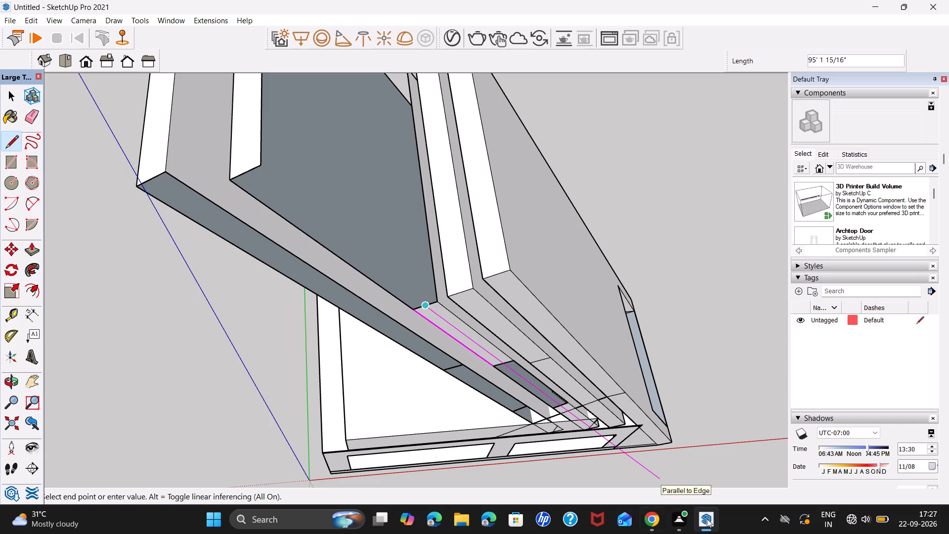
click(414, 311)
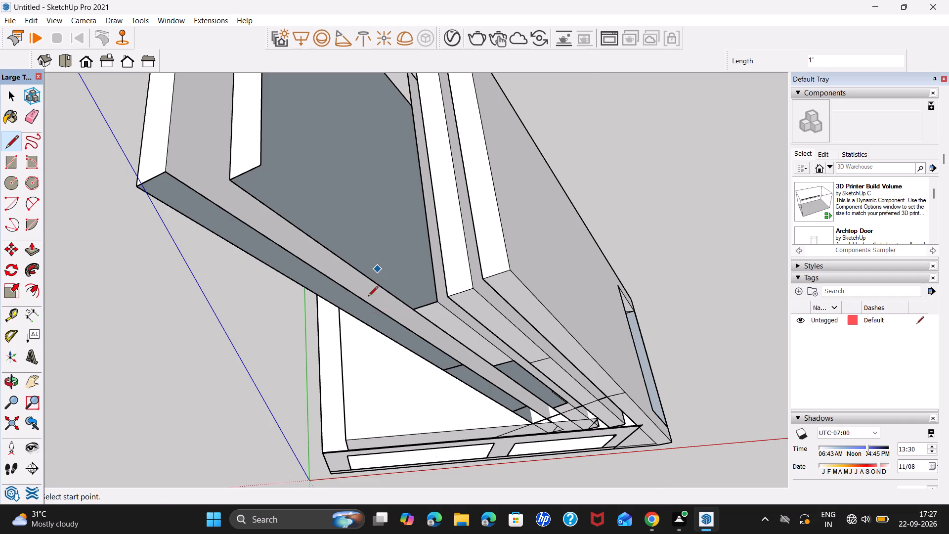
click(414, 311)
scroll(401, 233, down, 5)
middle_drag(389, 220, 397, 321)
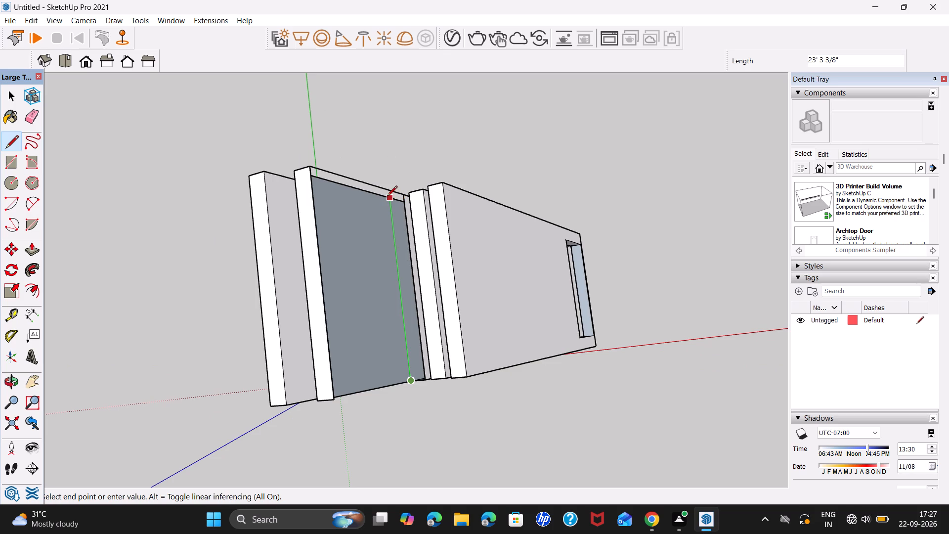
click(387, 199)
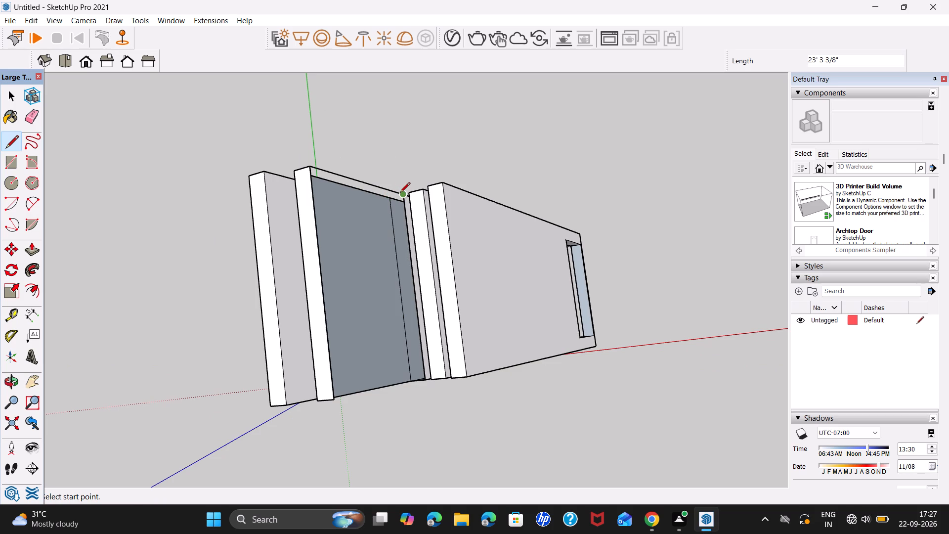
click(404, 195)
click(390, 200)
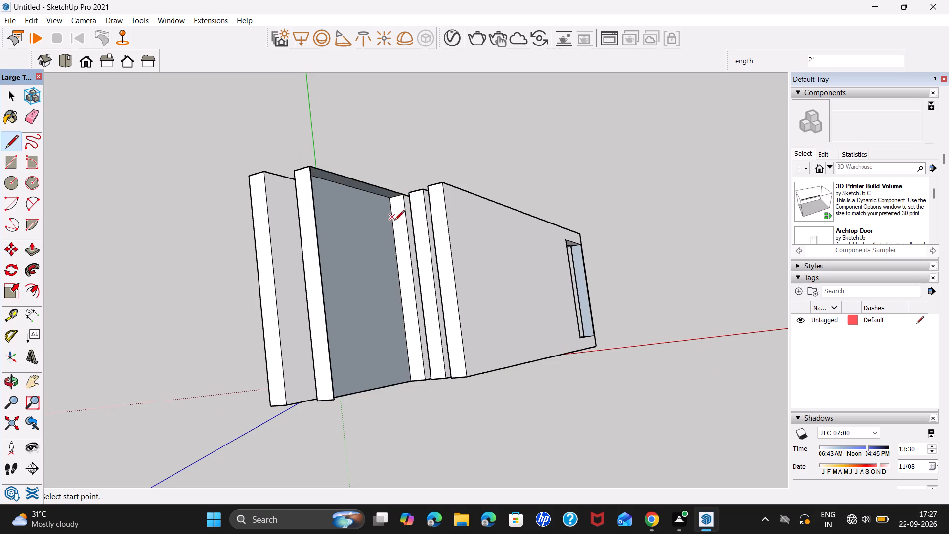
Delete the trimmed slab's broad face beyond the new end face, its old end face, and the leftover long and short edges there.
key(space)
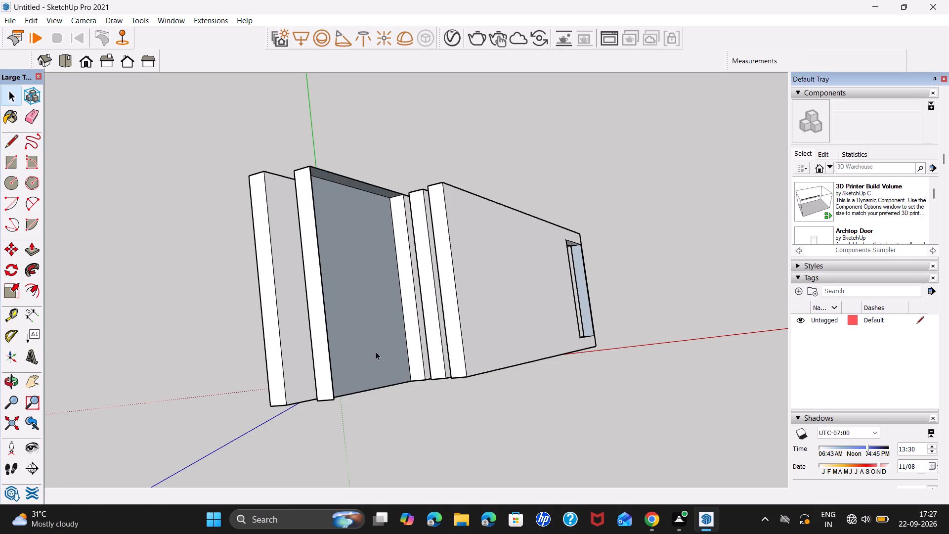
click(380, 345)
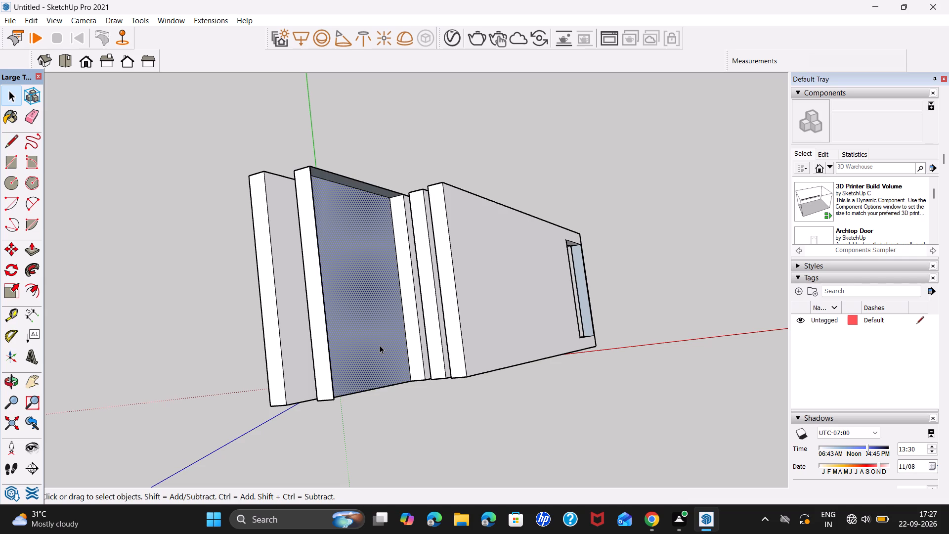
key(Delete)
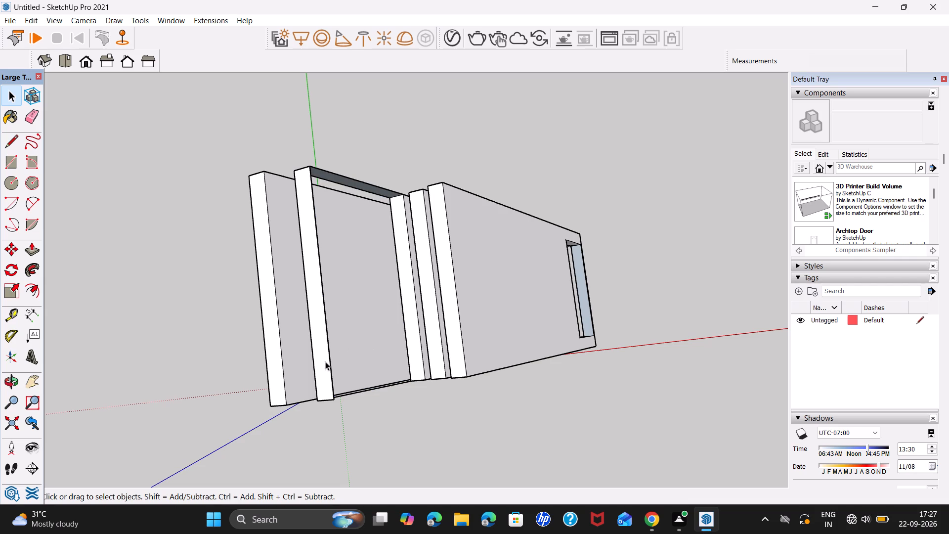
click(332, 362)
key(Delete)
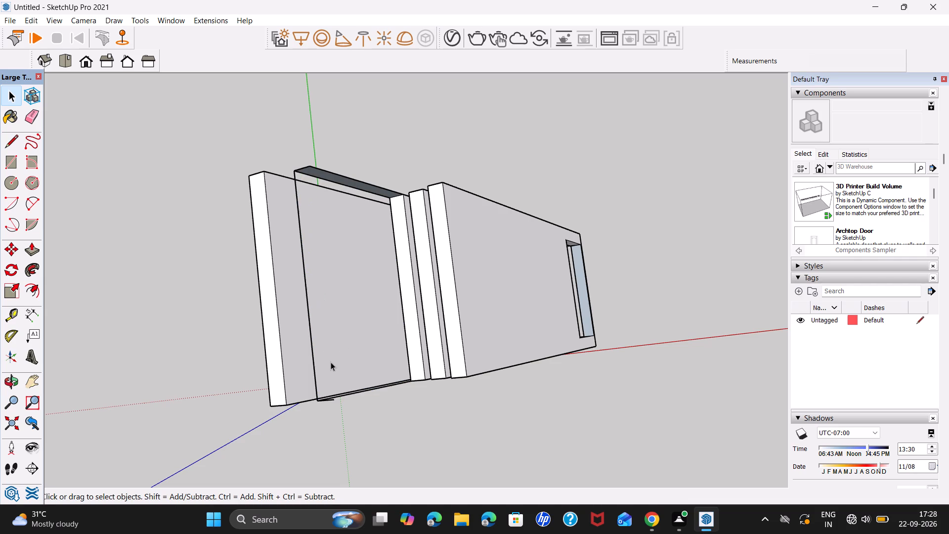
click(314, 352)
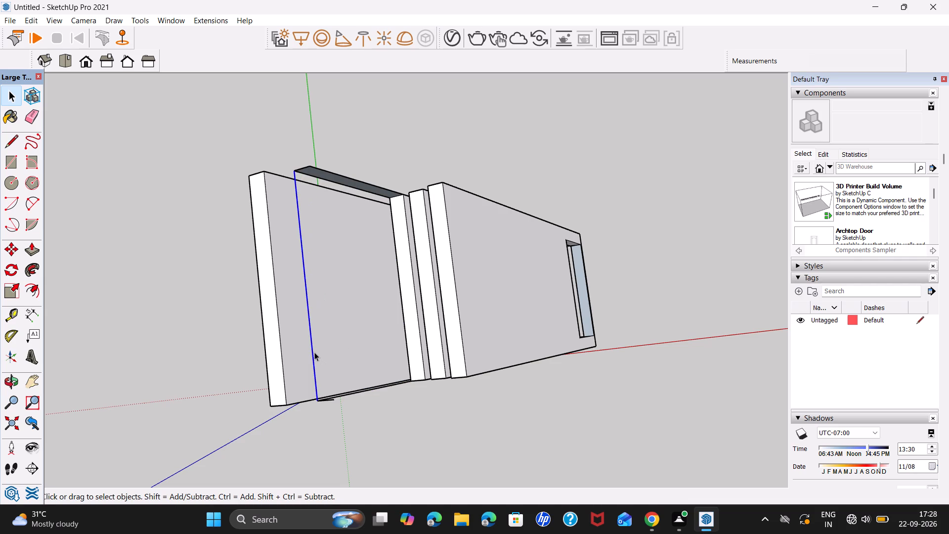
key(Delete)
click(331, 400)
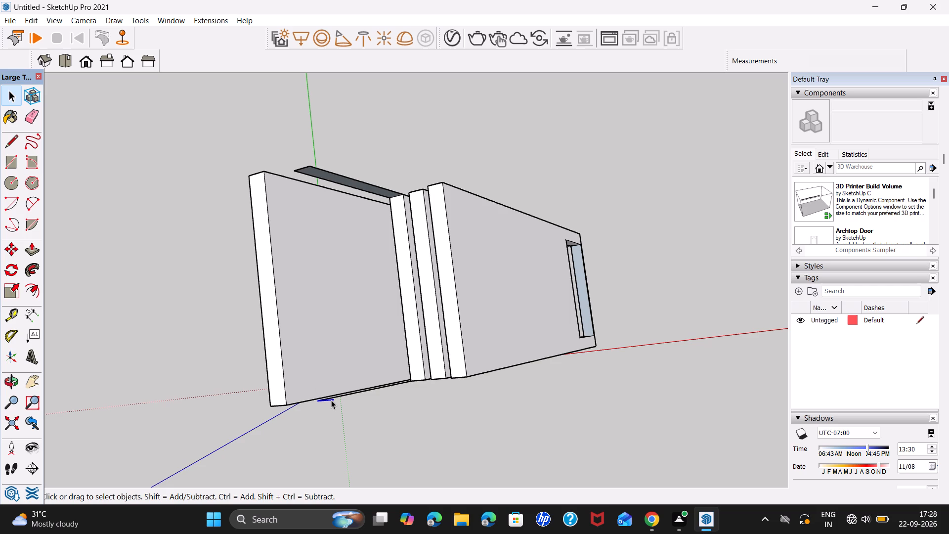
key(Home)
key(Delete)
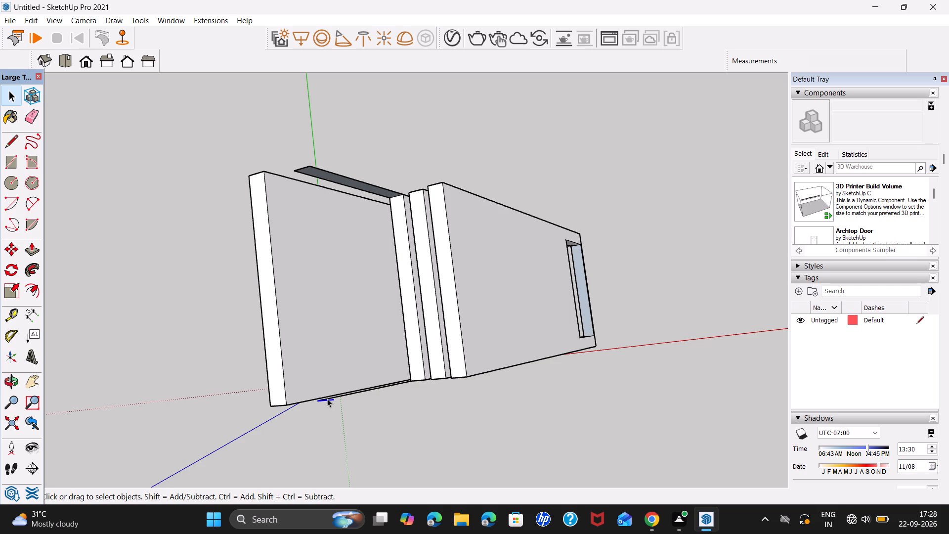
click(327, 399)
key(Delete)
Delete the detached far side face beyond the trimmed slab's new end, along with its three leftover edges.
click(355, 184)
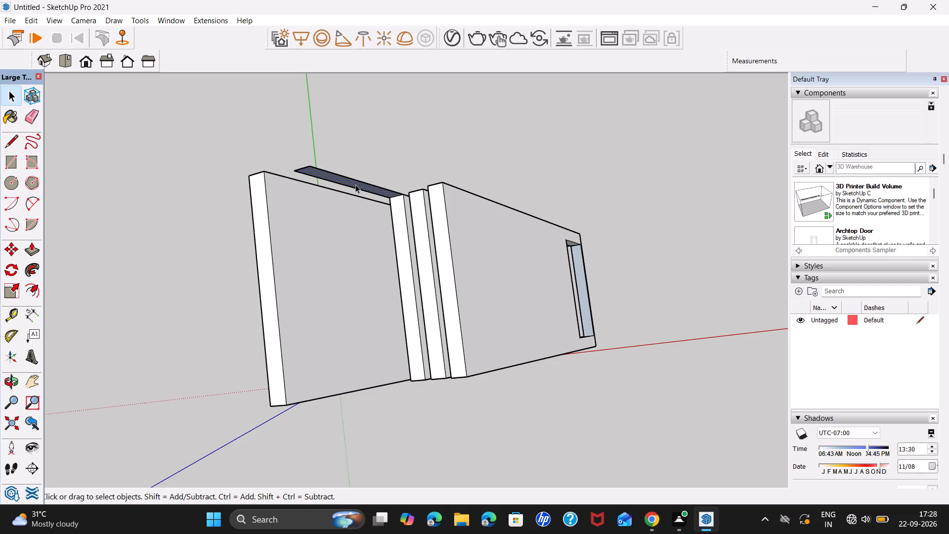
key(Delete)
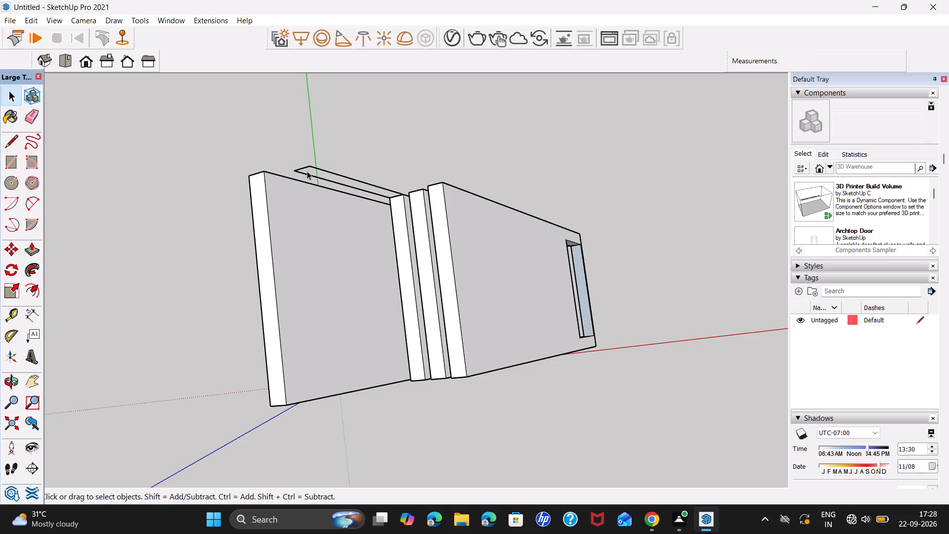
click(307, 171)
click(306, 173)
key(Delete)
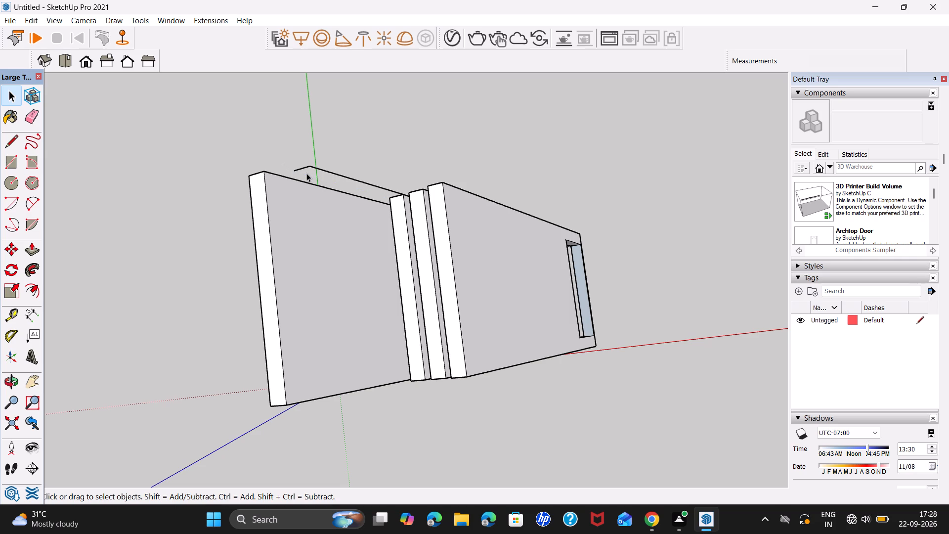
click(308, 164)
click(307, 168)
key(Delete)
click(332, 172)
key(Delete)
Mark the cut on the last untrimmed slab with a 23' 3 3/8" line across its broad face and a line about 2' 3" across its front side.
scroll(435, 358, down, 6)
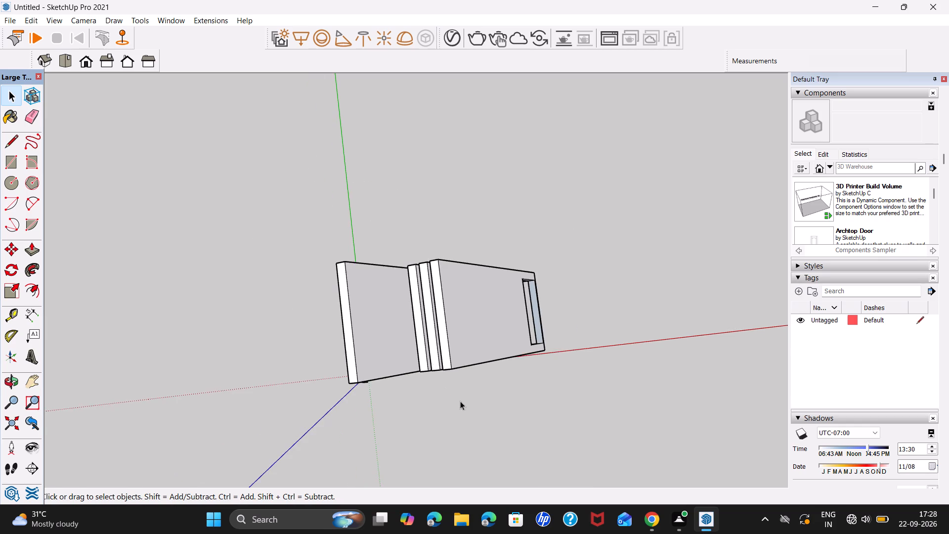
middle_drag(460, 401, 391, 94)
scroll(412, 213, up, 4)
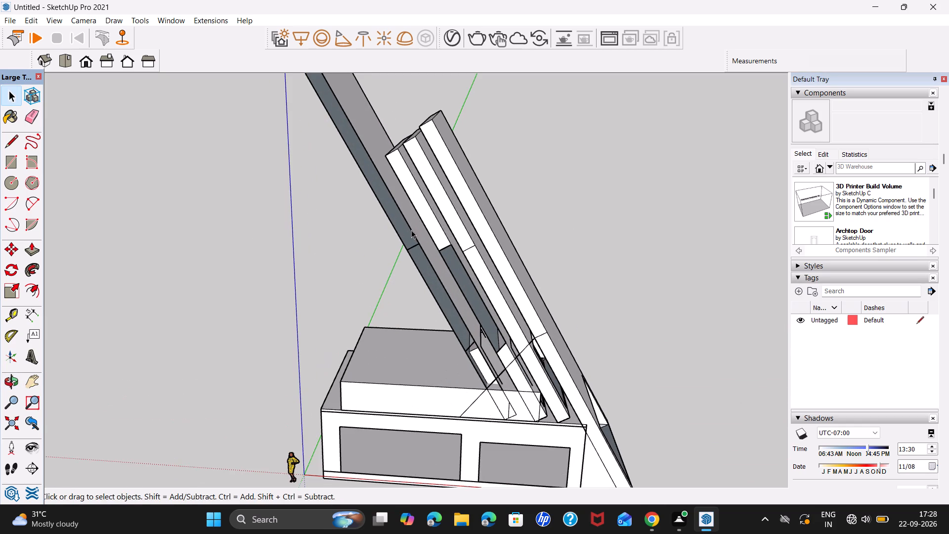
scroll(465, 226, up, 1)
middle_drag(479, 213, 392, 364)
key(l)
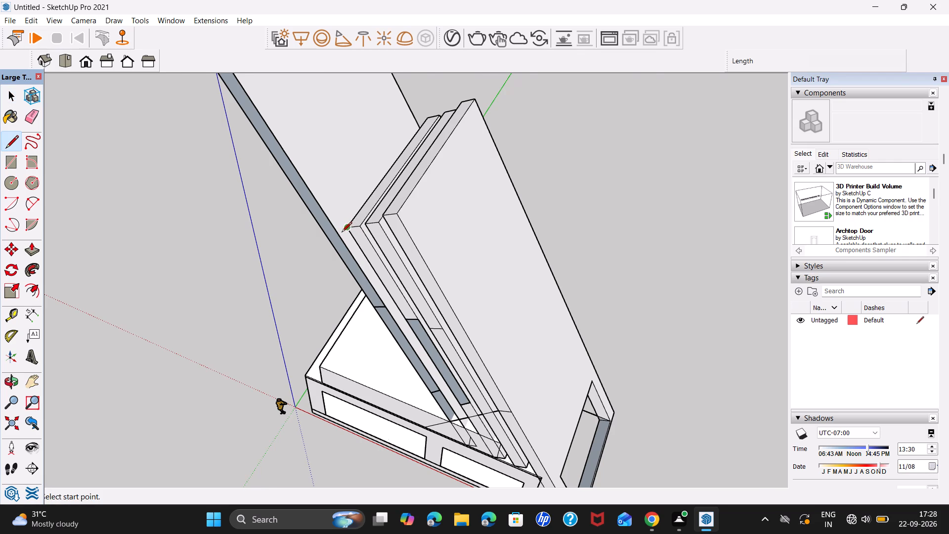
scroll(341, 233, up, 8)
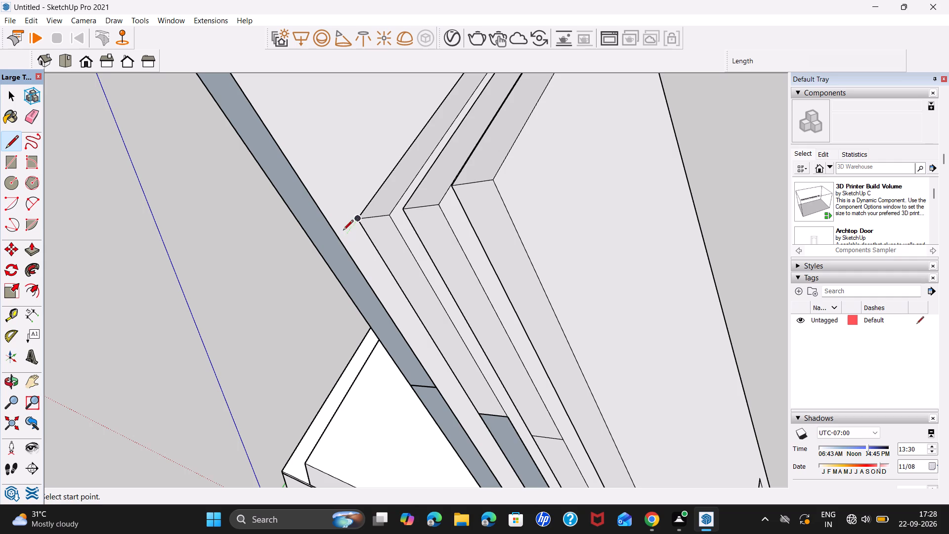
click(338, 233)
scroll(368, 190, down, 8)
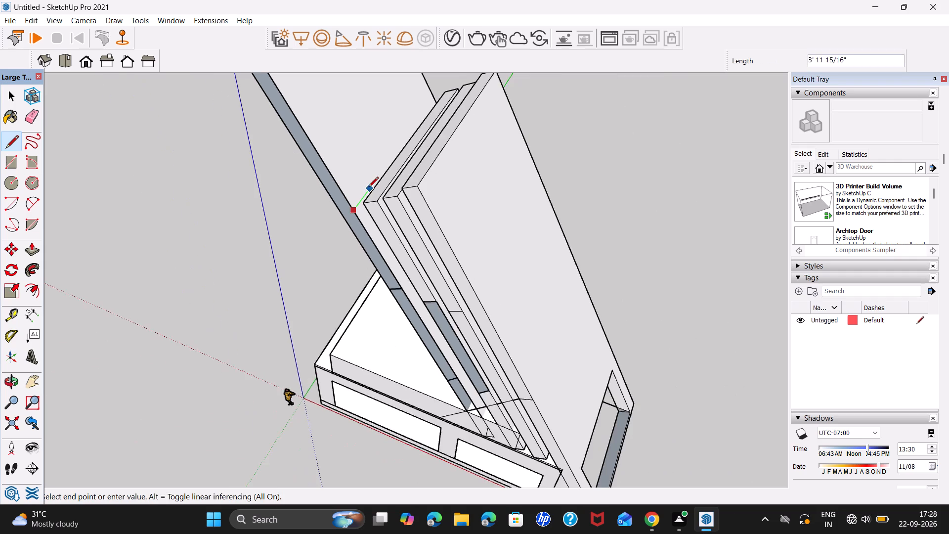
middle_drag(368, 188, 205, 312)
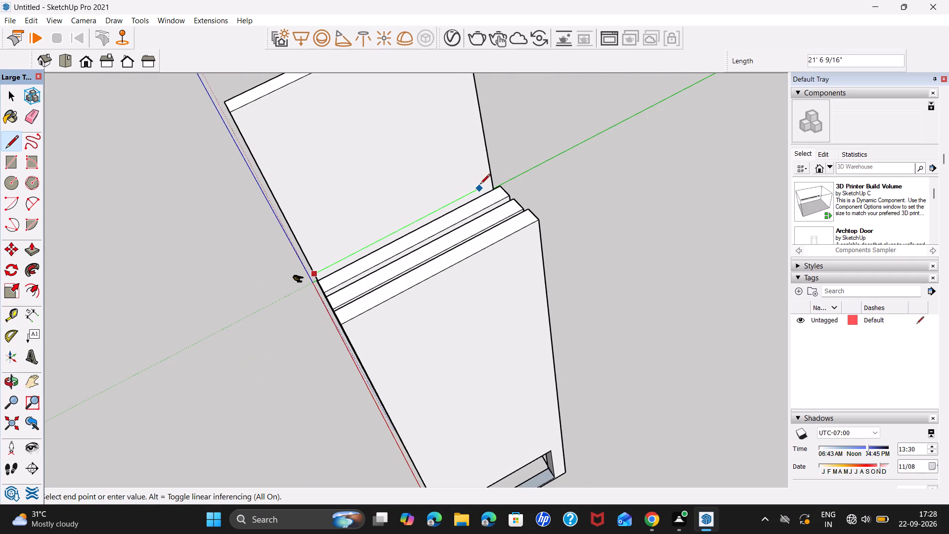
click(492, 180)
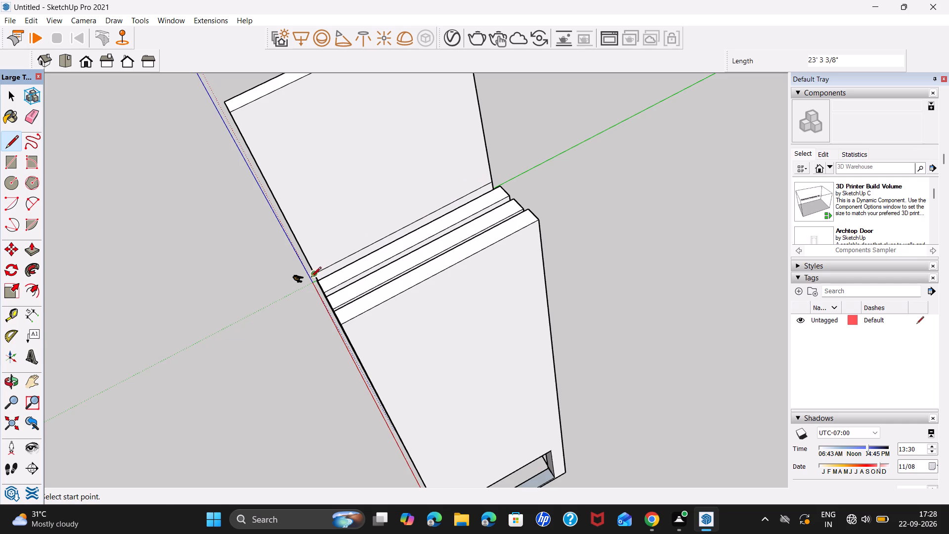
middle_drag(312, 272, 485, 228)
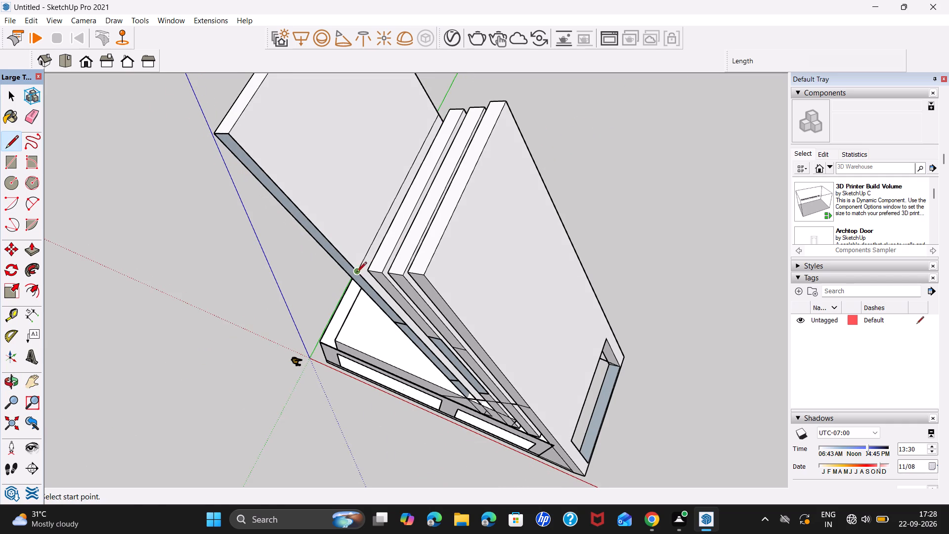
click(357, 273)
click(347, 276)
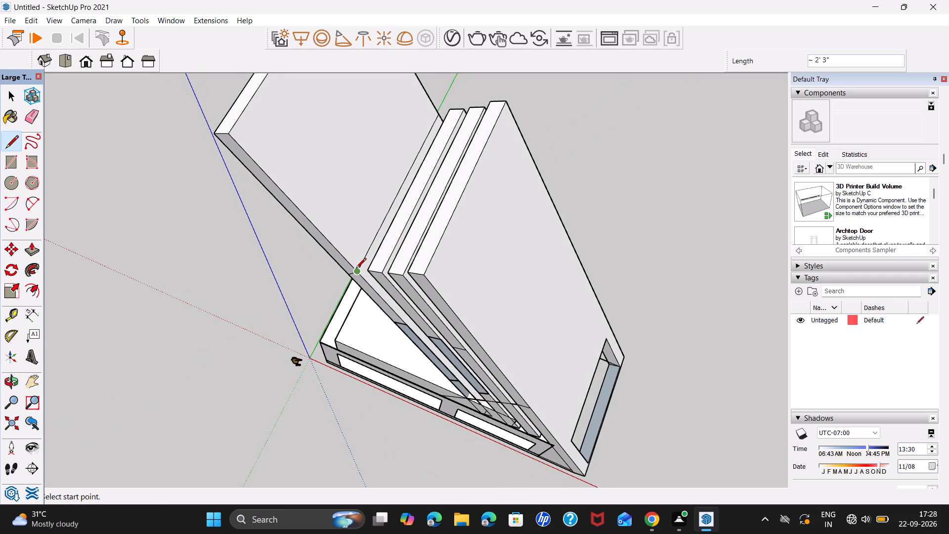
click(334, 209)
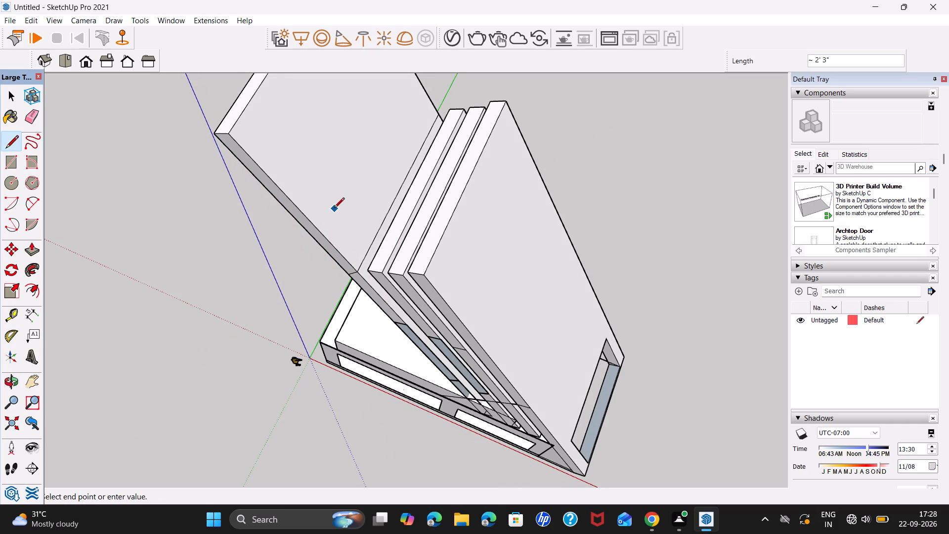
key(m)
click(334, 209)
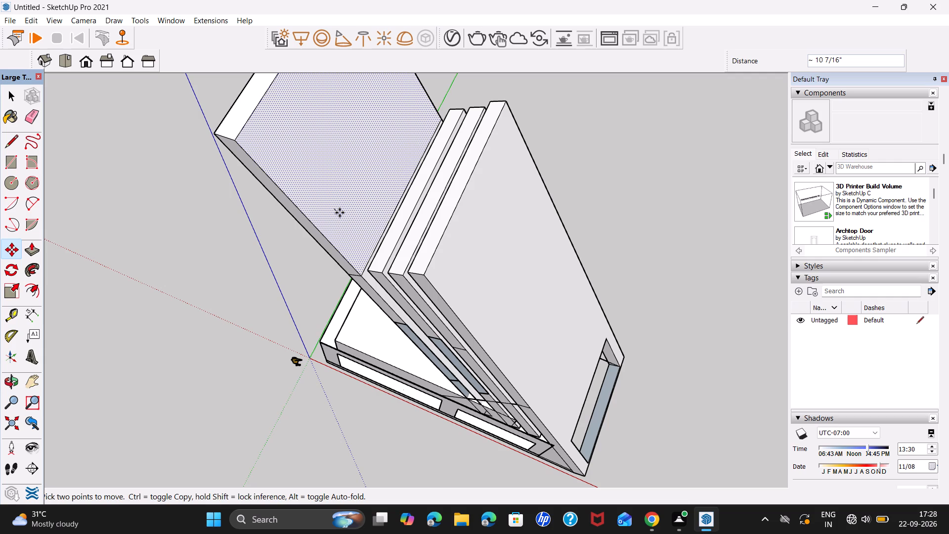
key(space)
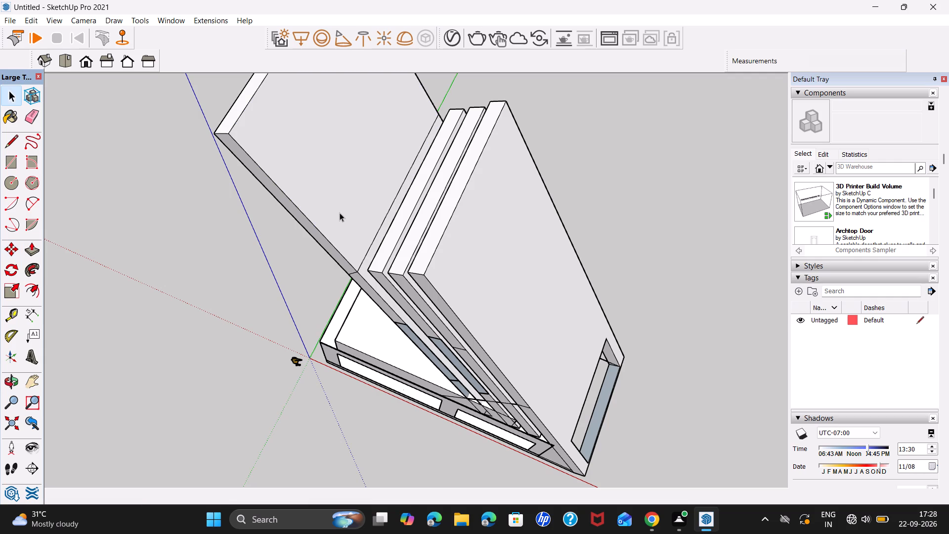
Delete the last long slab's upper broad face and its front side face beyond the cut.
click(340, 213)
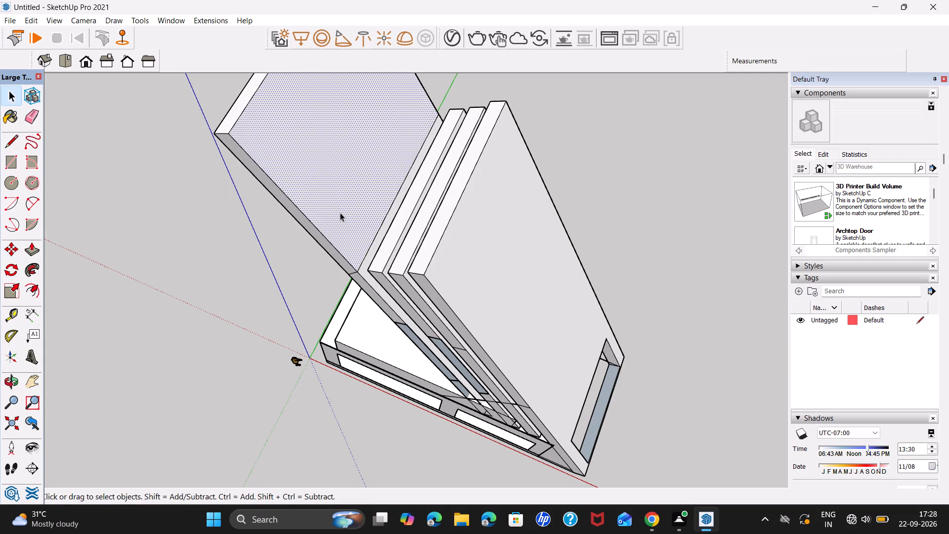
key(Delete)
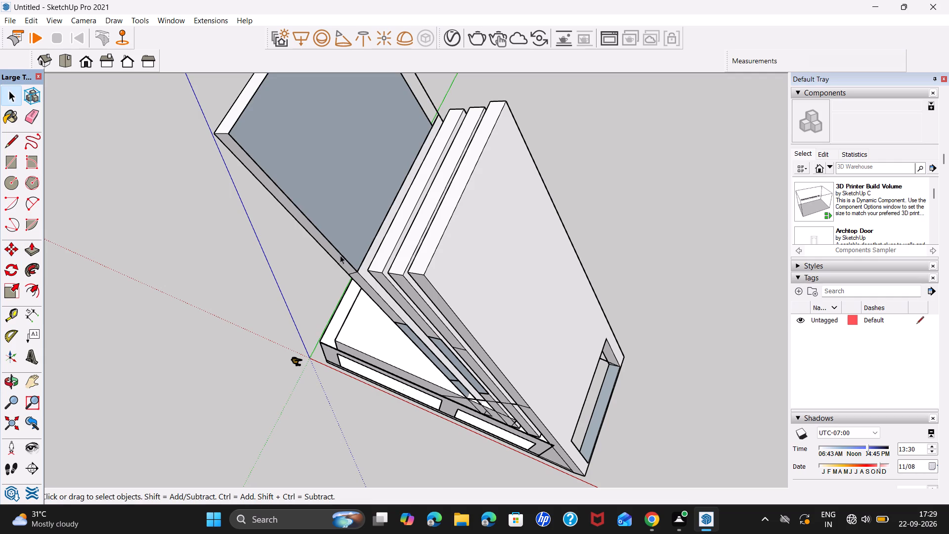
click(342, 254)
key(Delete)
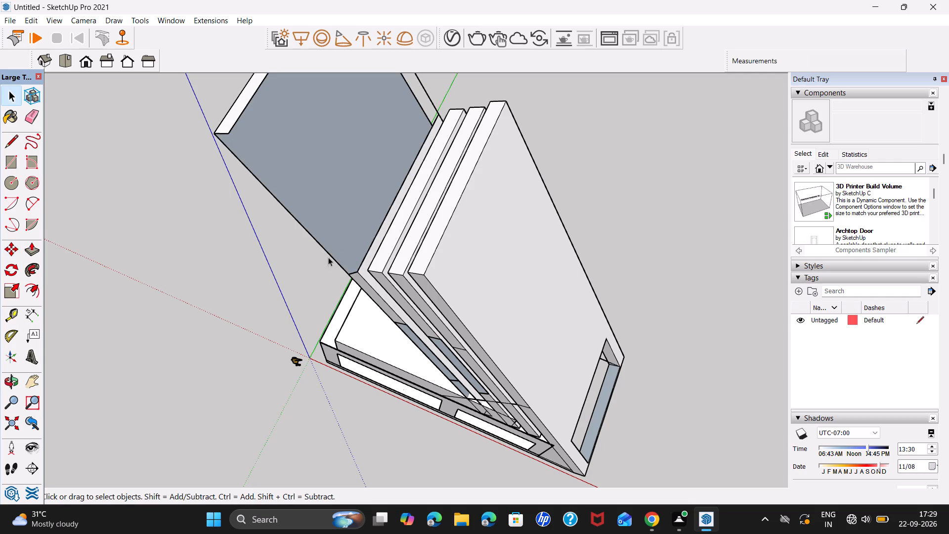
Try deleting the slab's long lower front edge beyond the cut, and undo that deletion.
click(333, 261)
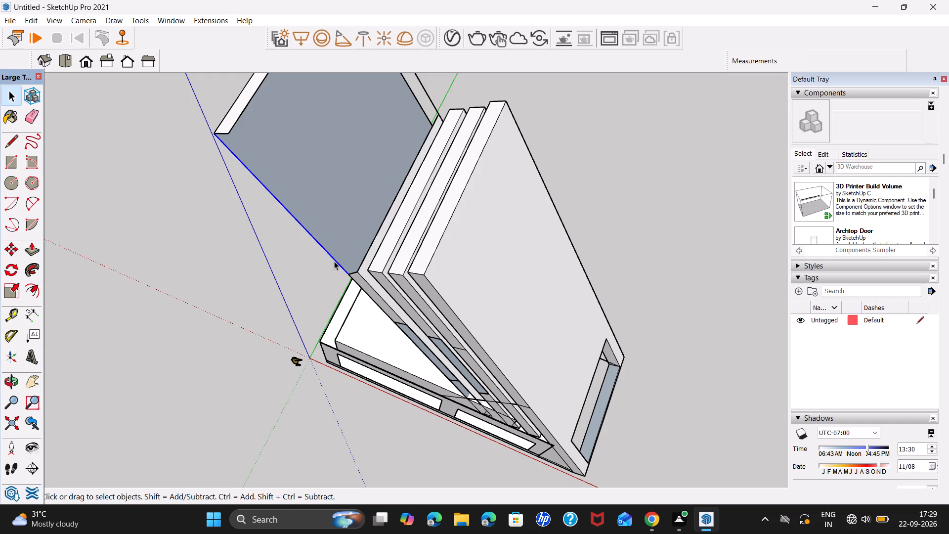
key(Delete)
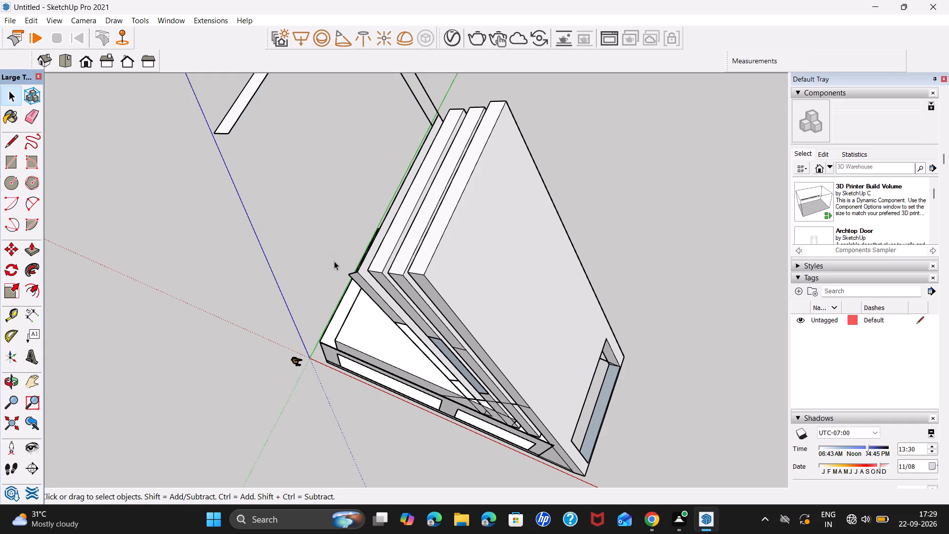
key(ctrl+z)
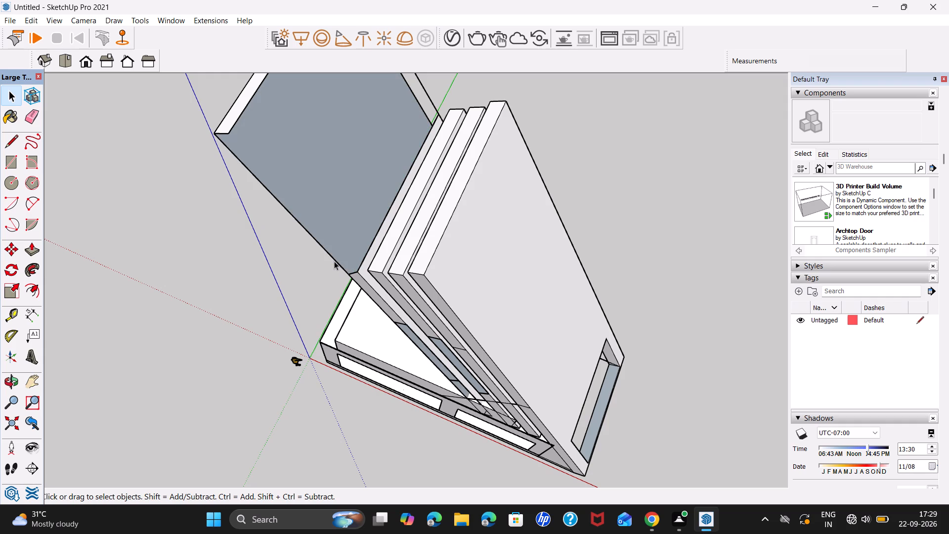
Close the new slab end with a 23' 3 3/8" line across the remaining broad face and a line about 2' 3" across the far side.
middle_drag(334, 261, 325, 358)
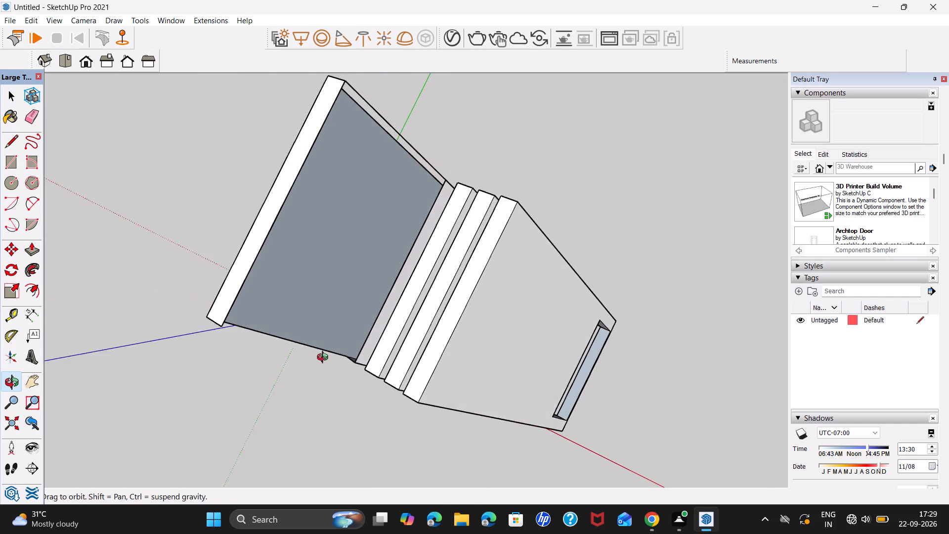
middle_drag(325, 358, 471, 301)
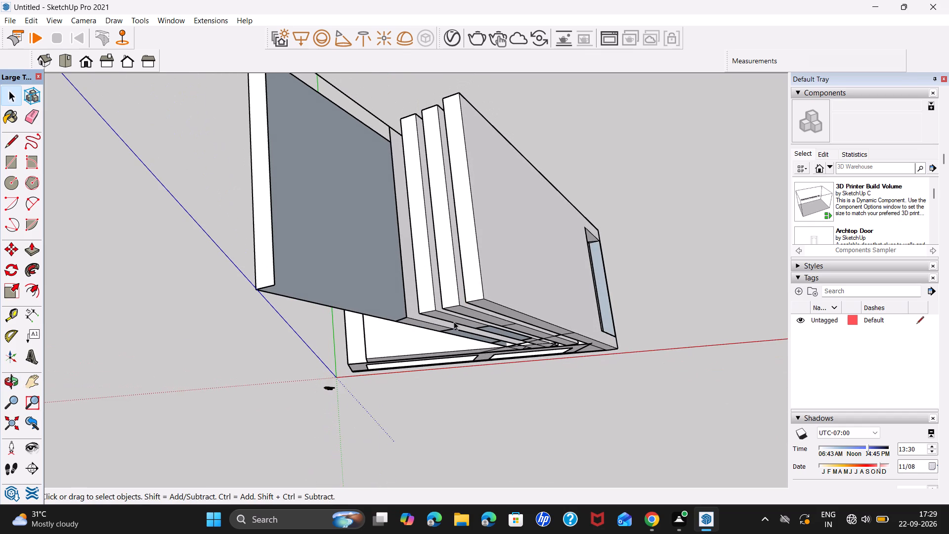
key(l)
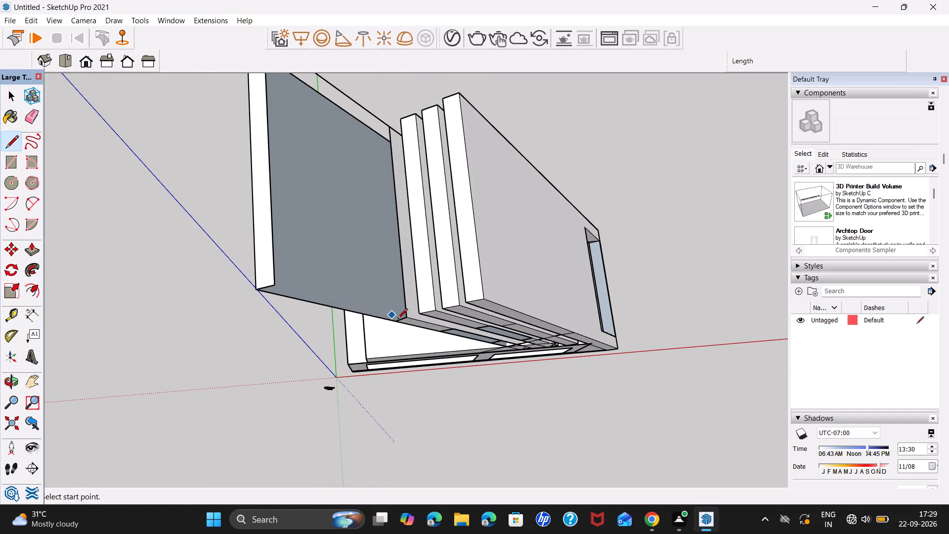
click(397, 319)
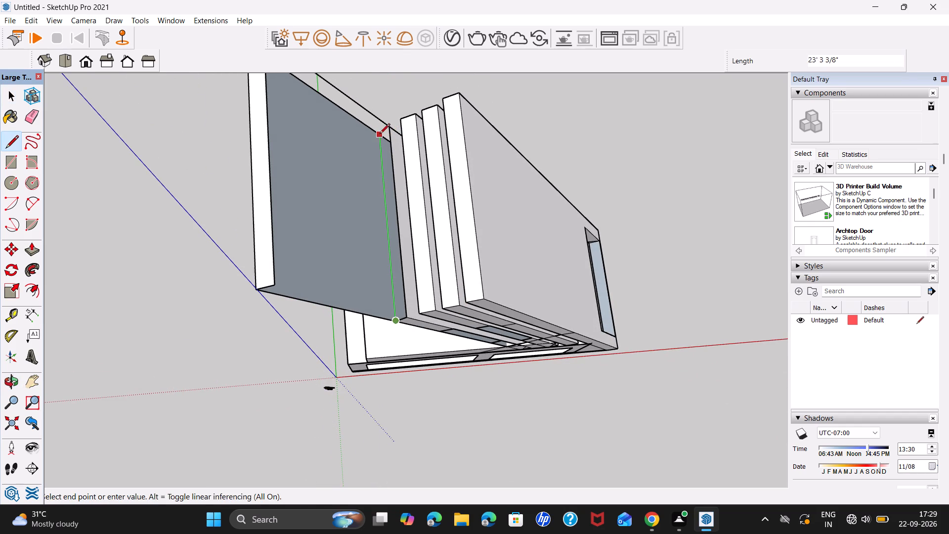
click(382, 135)
click(391, 128)
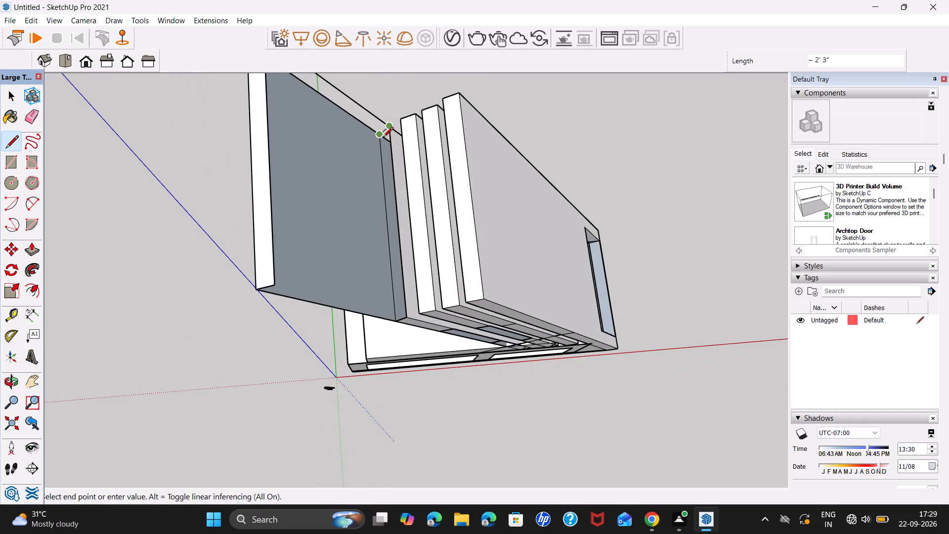
click(383, 138)
key(space)
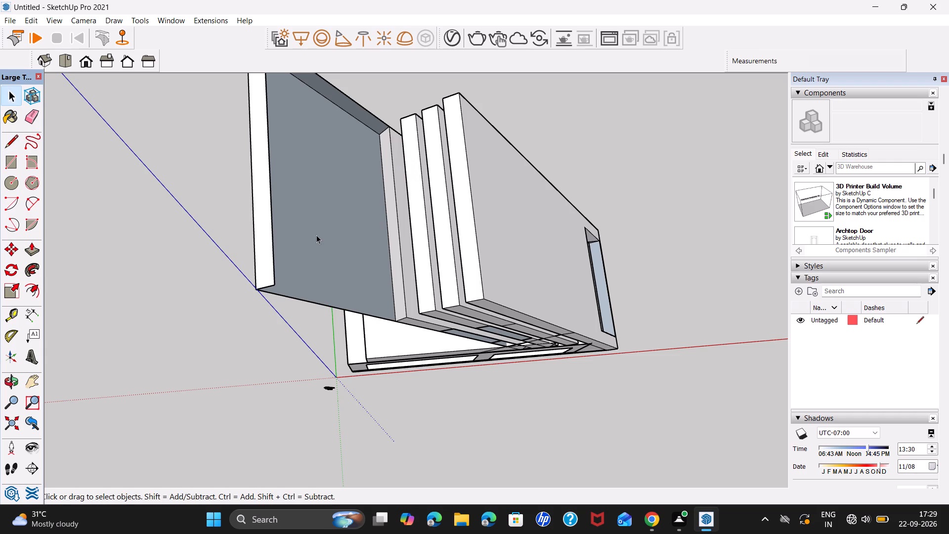
Delete the remaining broad face beyond the new slab end, plus the long front edge and both long far side edges.
click(317, 235)
key(Delete)
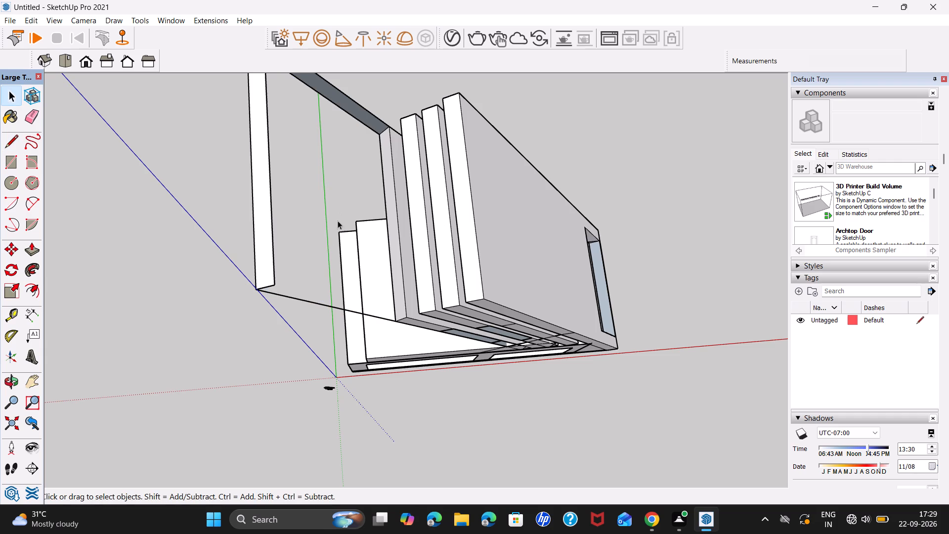
click(342, 309)
key(Delete)
click(362, 125)
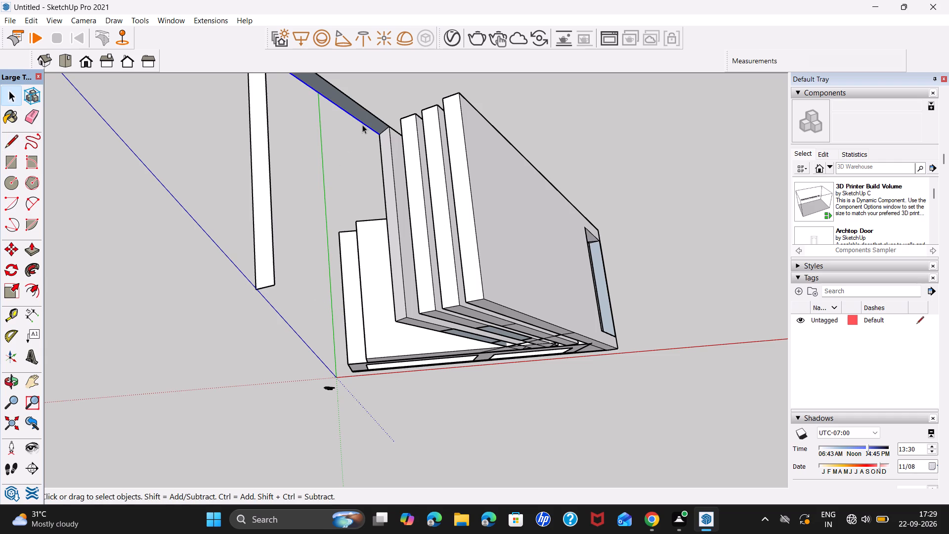
key(Delete)
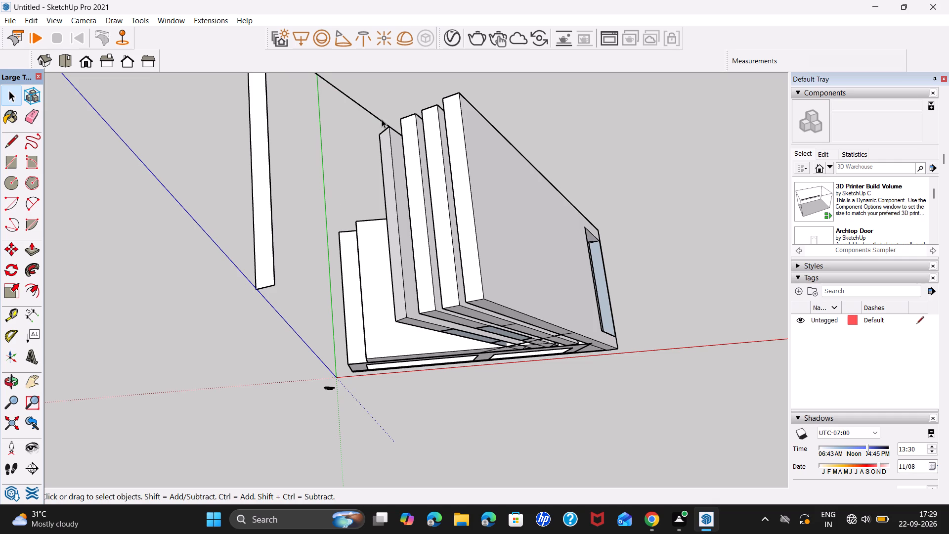
click(382, 119)
key(Delete)
Delete the slab's detached old end face and its two long edges, and select the leftover short edge.
click(258, 202)
key(Delete)
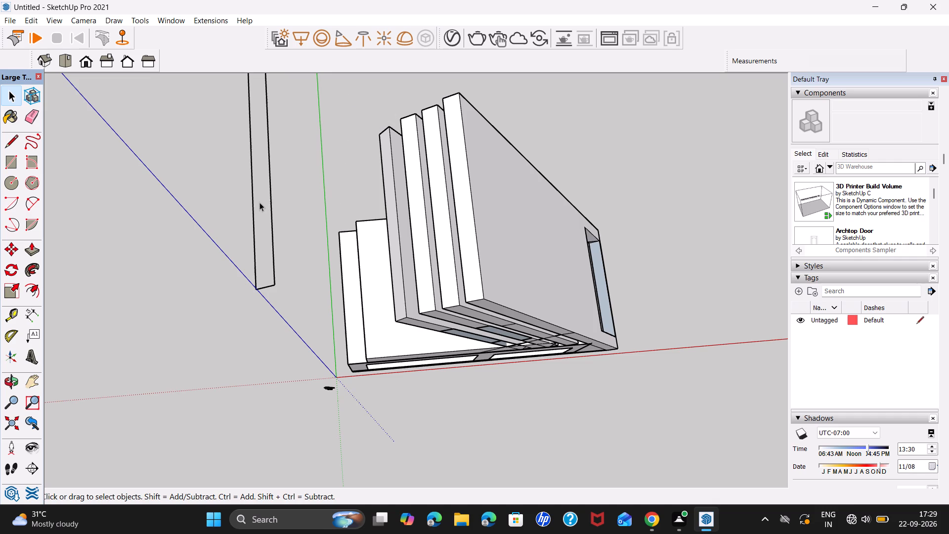
click(252, 217)
key(Delete)
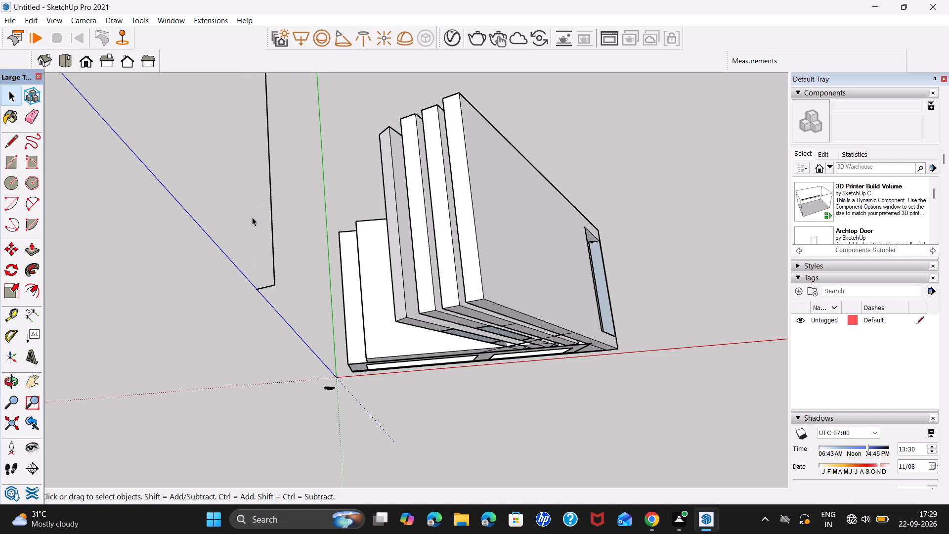
click(272, 234)
key(Delete)
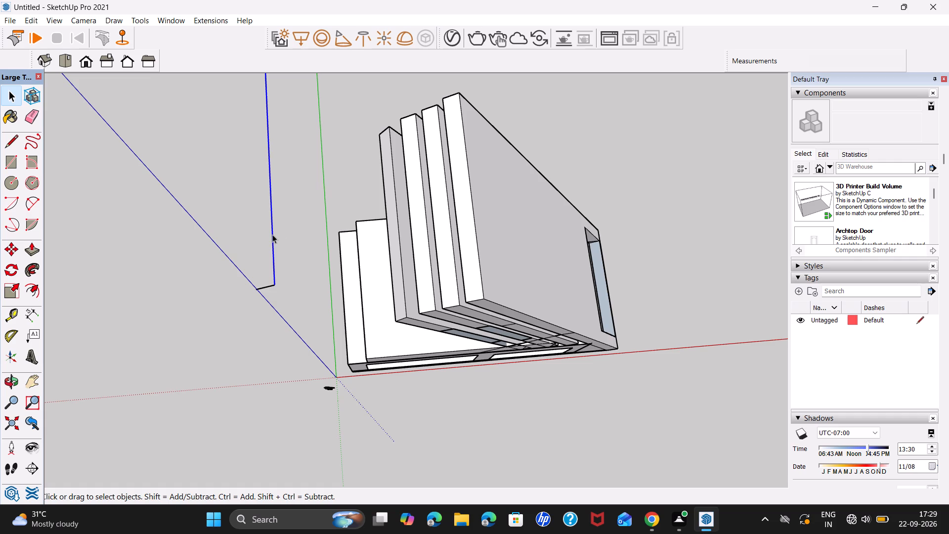
click(272, 283)
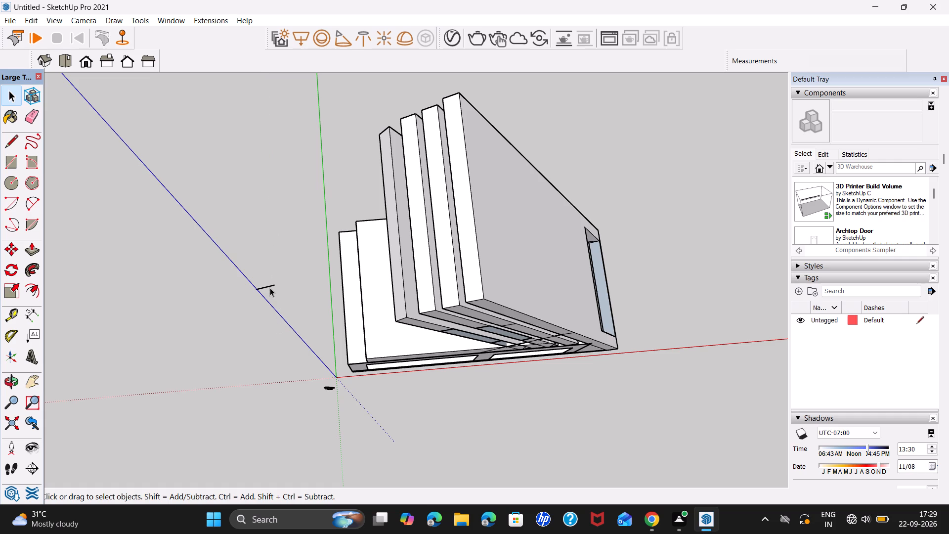
click(270, 288)
Examine the trimmed slabs from several sides and the side faces inside their openings above the base block.
scroll(350, 284, down, 7)
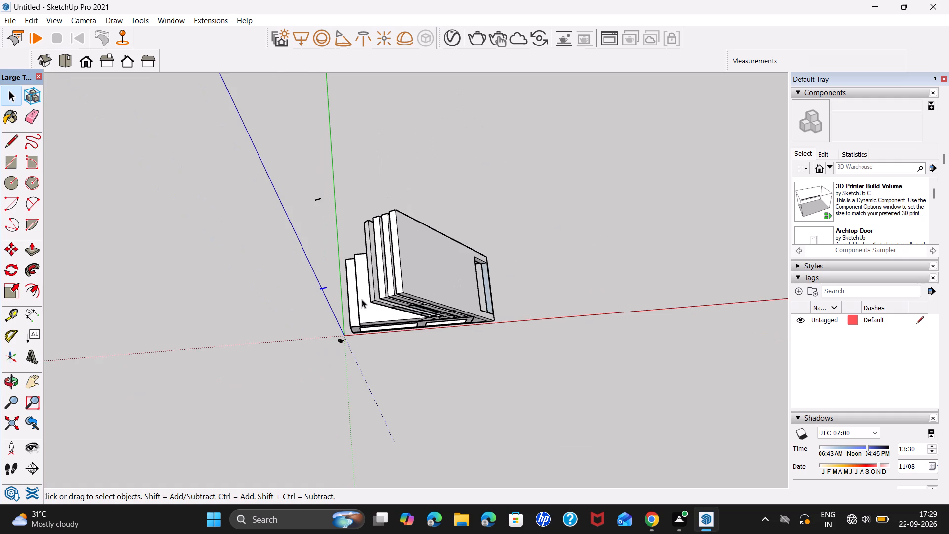
middle_drag(421, 320, 476, 116)
scroll(417, 227, up, 7)
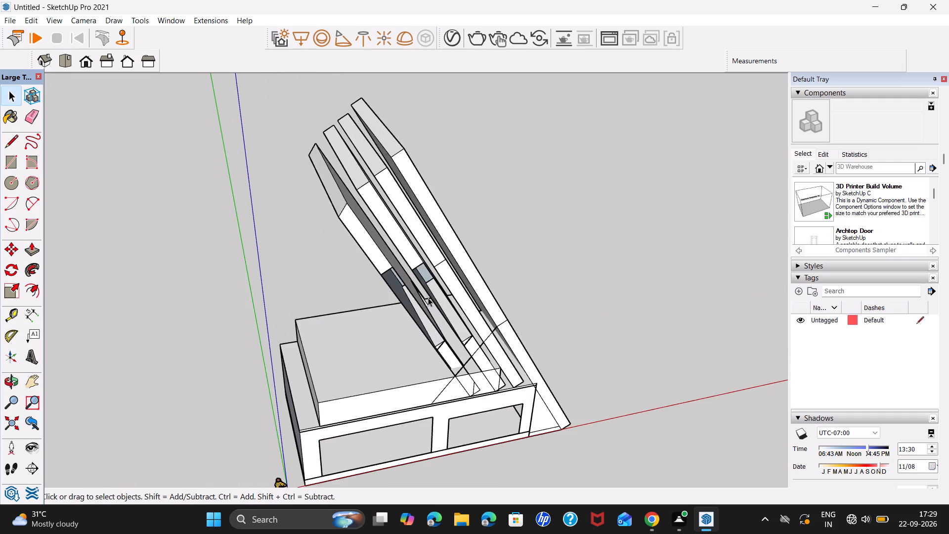
middle_drag(429, 301, 645, 240)
middle_drag(382, 264, 477, 278)
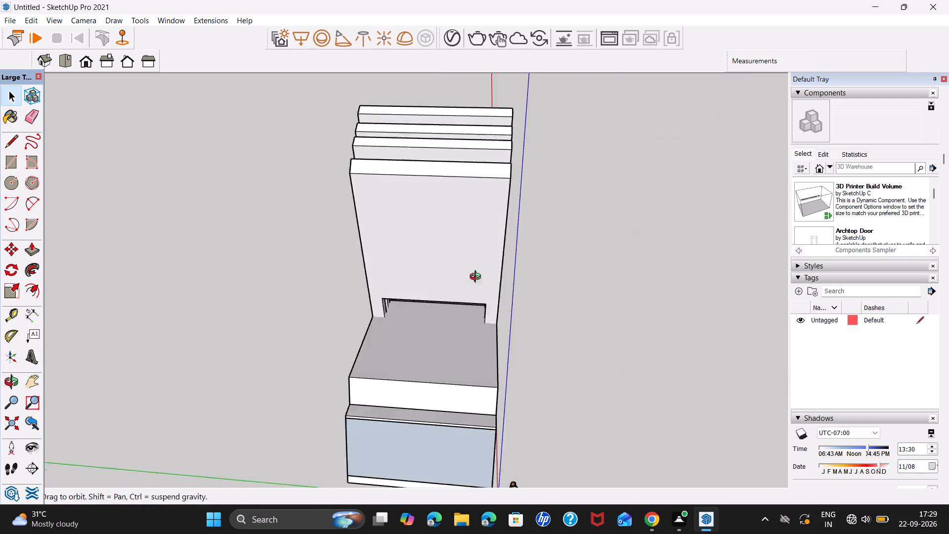
middle_drag(477, 278, 647, 275)
scroll(389, 296, up, 6)
middle_drag(428, 327, 404, 273)
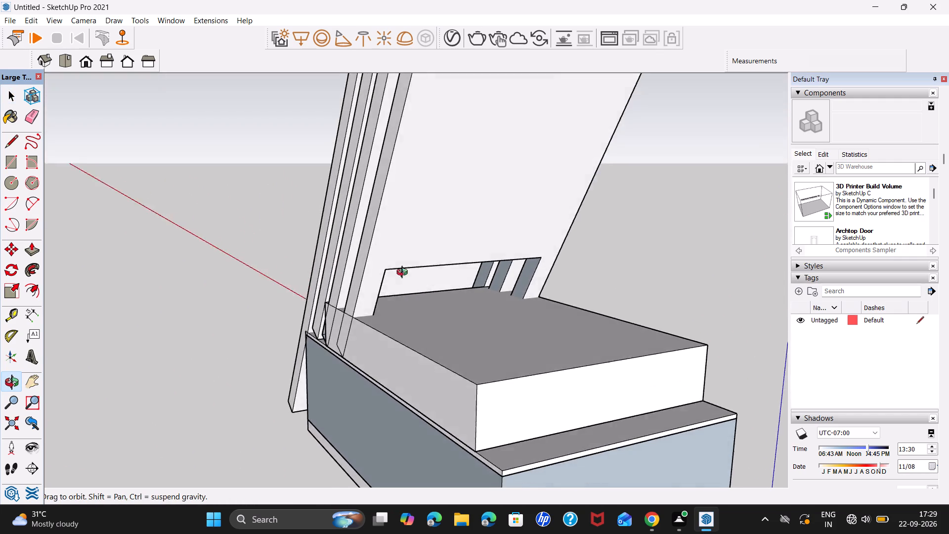
middle_drag(404, 273, 374, 220)
scroll(458, 261, up, 5)
drag(499, 275, 504, 279)
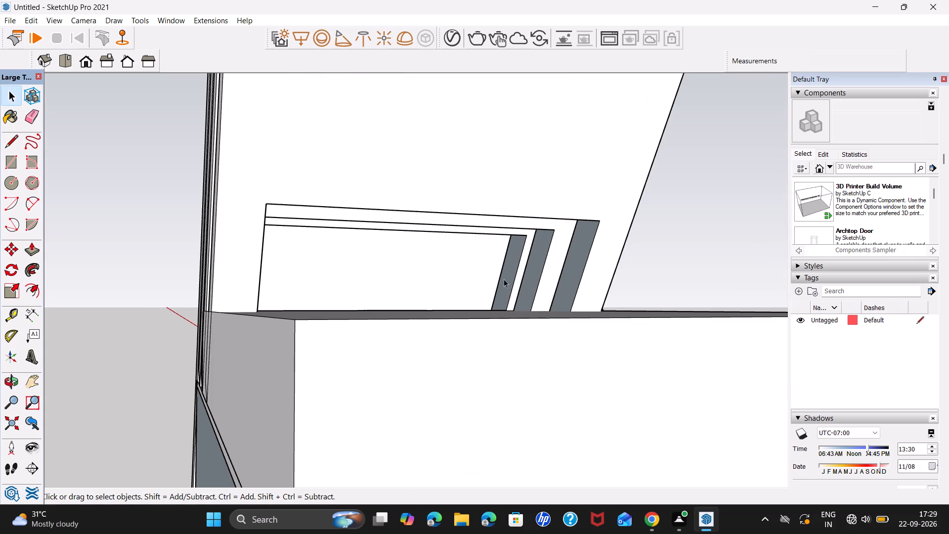
double_click(505, 279)
scroll(507, 280, up, 6)
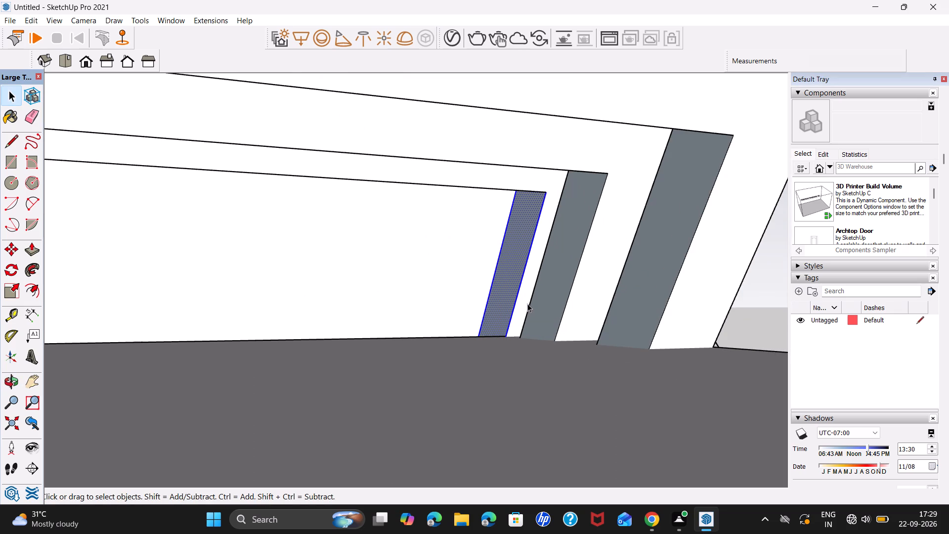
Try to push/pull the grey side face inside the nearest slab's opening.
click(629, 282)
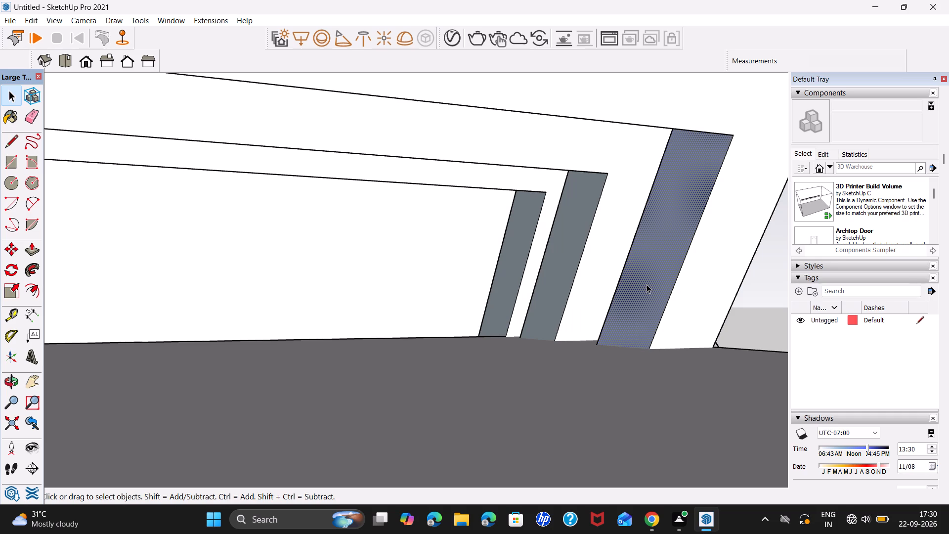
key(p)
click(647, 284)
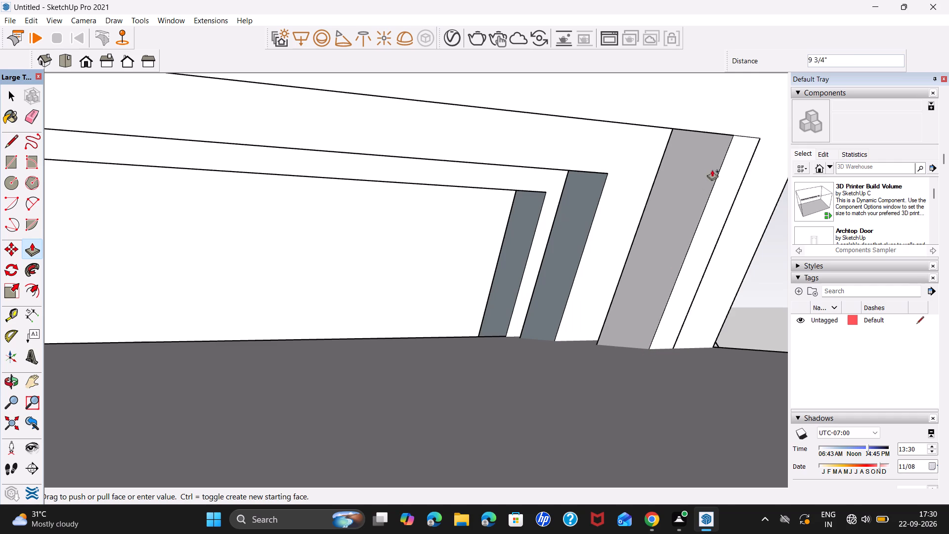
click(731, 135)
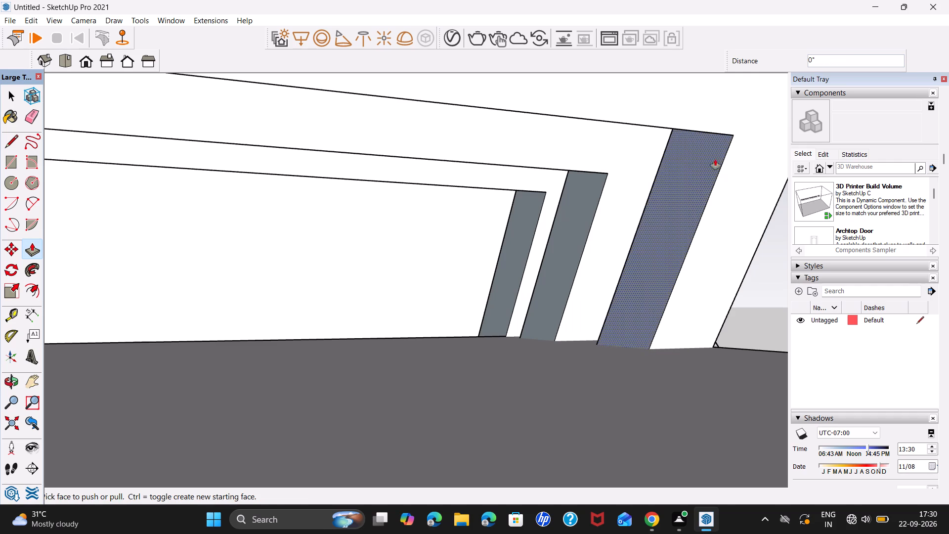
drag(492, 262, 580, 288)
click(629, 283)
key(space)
Reverse the grey side faces inside the three slab openings, from the nearest slab to the farthest.
click(639, 296)
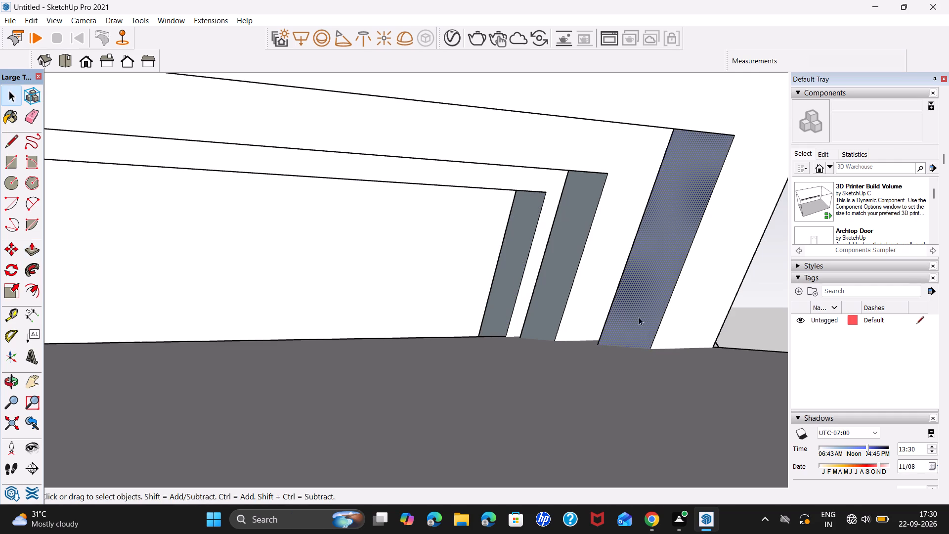
scroll(631, 303, up, 7)
middle_drag(643, 324, 755, 343)
right_click(747, 333)
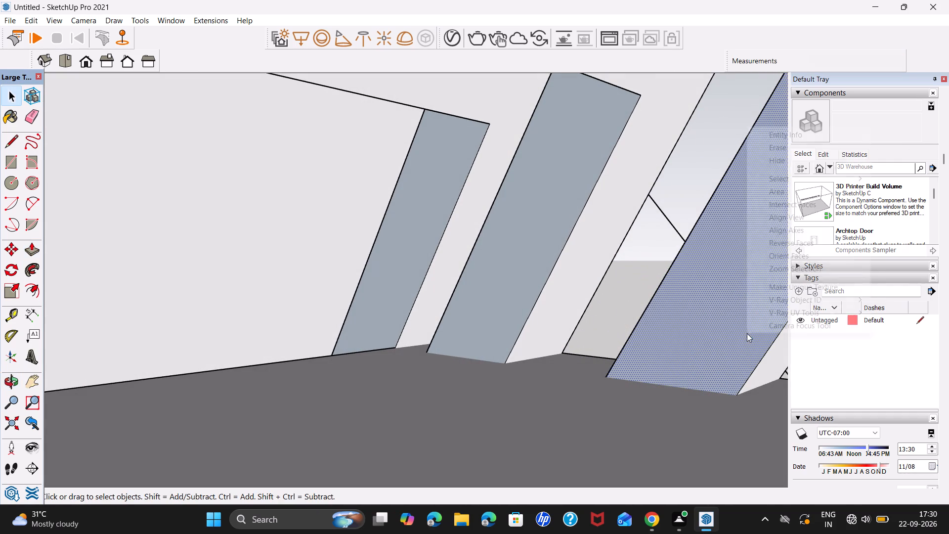
click(811, 246)
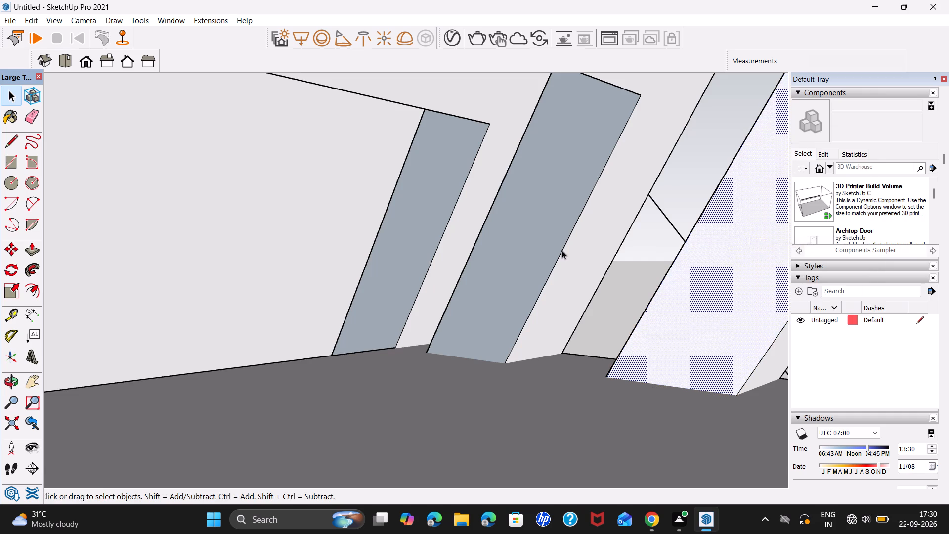
click(518, 257)
right_click(520, 258)
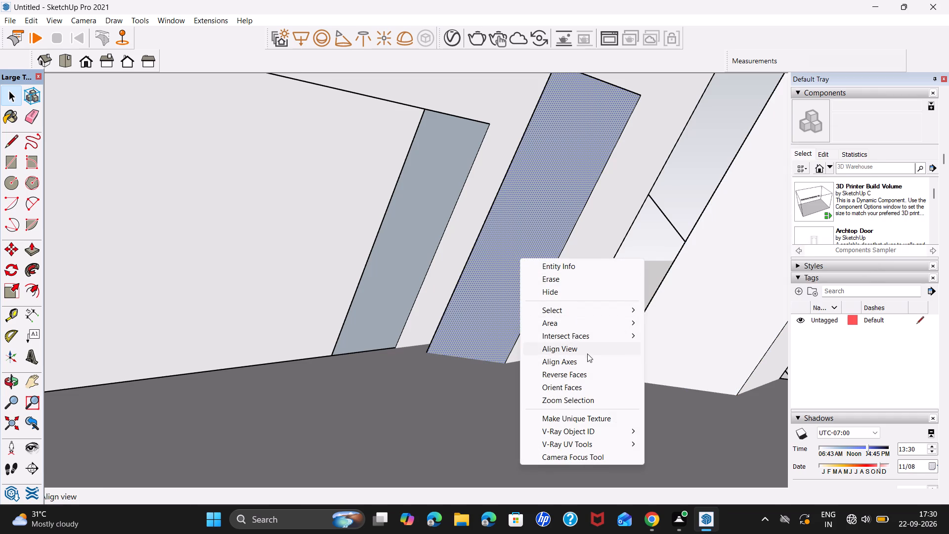
click(584, 376)
right_click(410, 282)
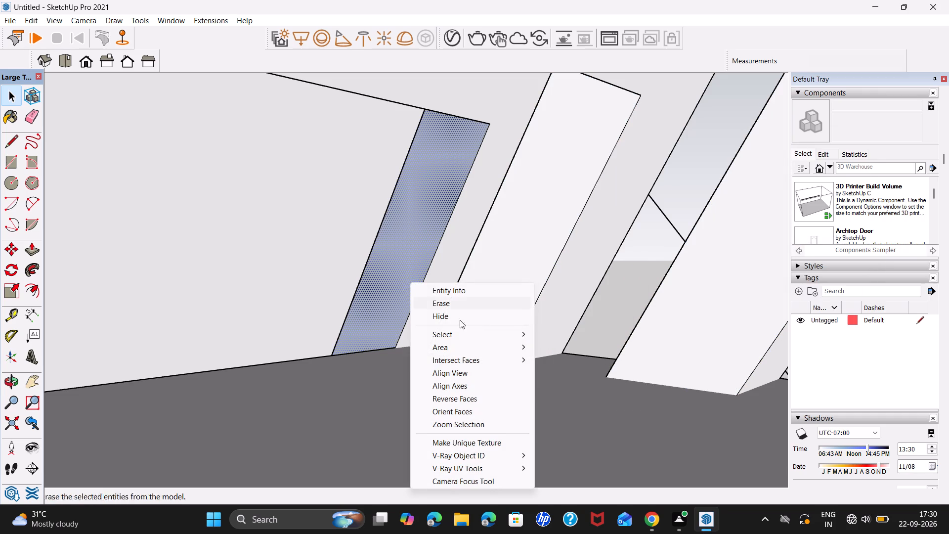
click(478, 401)
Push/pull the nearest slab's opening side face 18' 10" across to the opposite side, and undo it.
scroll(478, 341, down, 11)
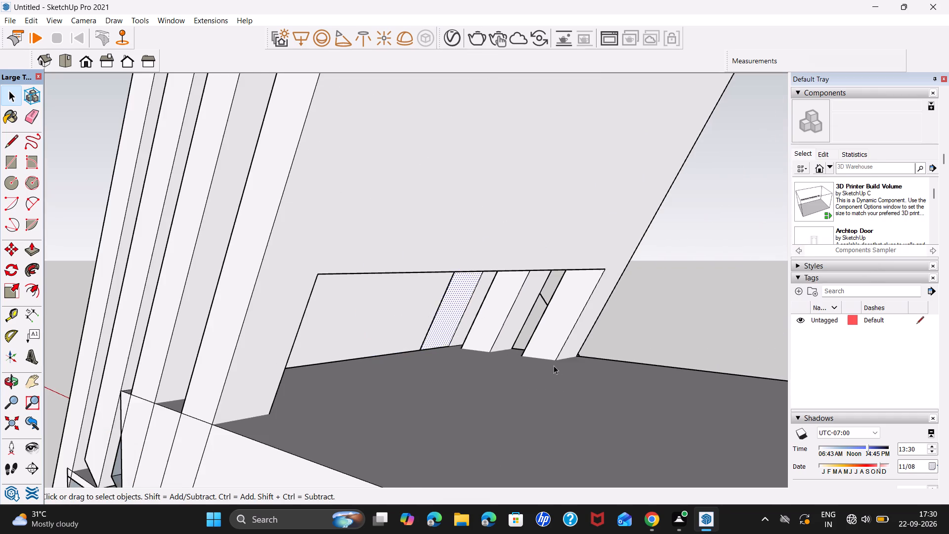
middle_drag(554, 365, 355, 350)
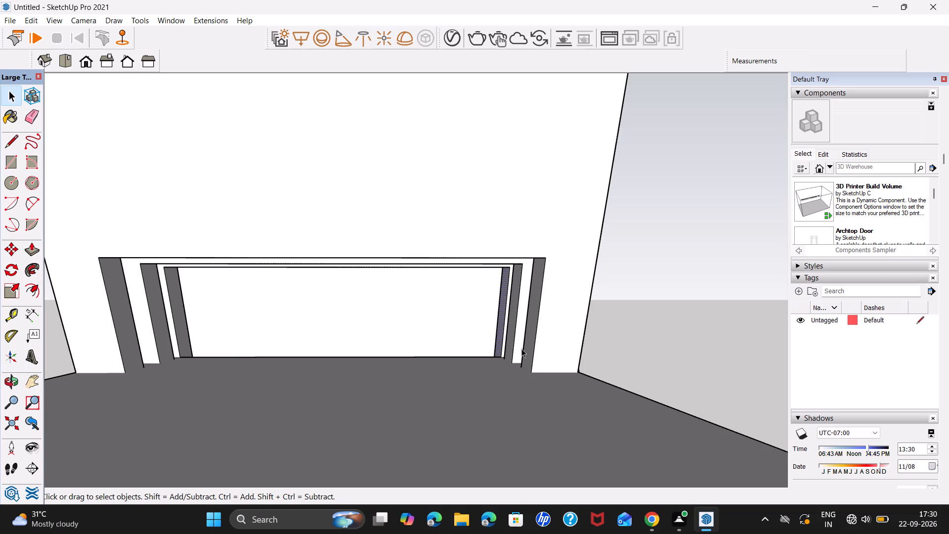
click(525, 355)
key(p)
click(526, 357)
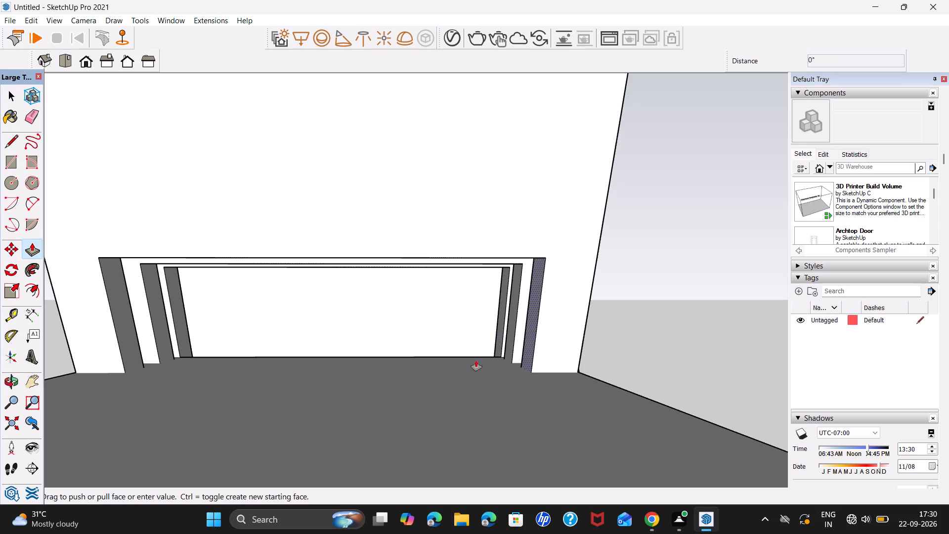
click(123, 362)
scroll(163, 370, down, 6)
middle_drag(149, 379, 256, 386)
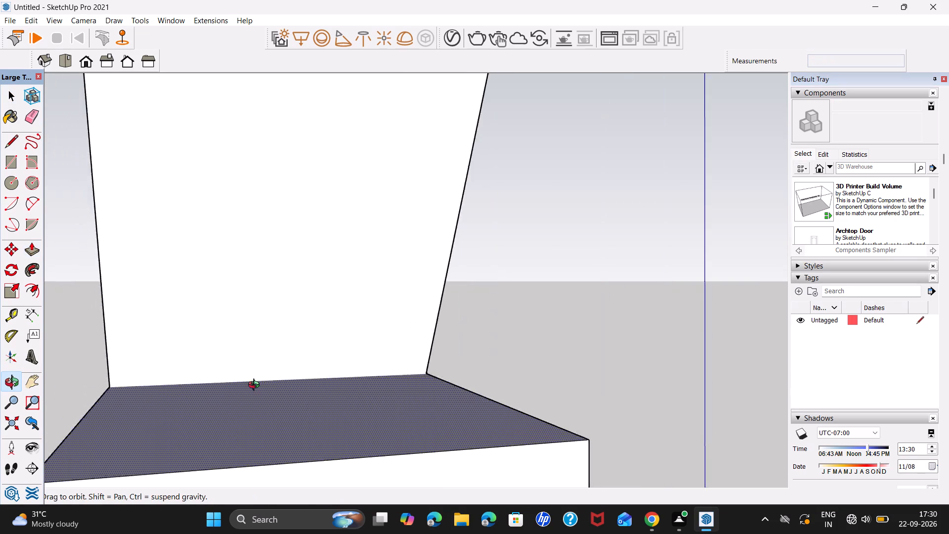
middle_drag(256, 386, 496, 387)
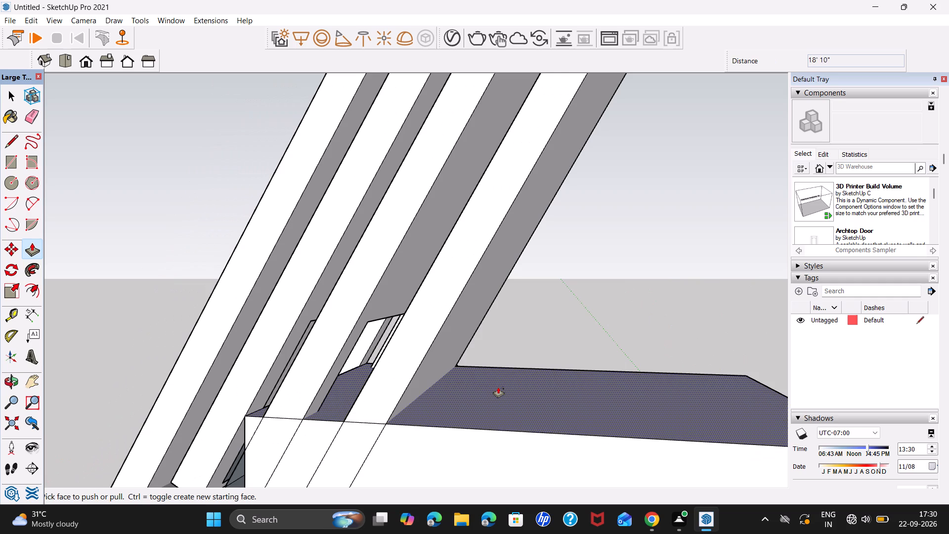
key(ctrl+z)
Push/pull the side face of the farthest slab's opening 18' 9 9/16" across to its opposite side to fill the opening.
middle_drag(514, 355, 206, 342)
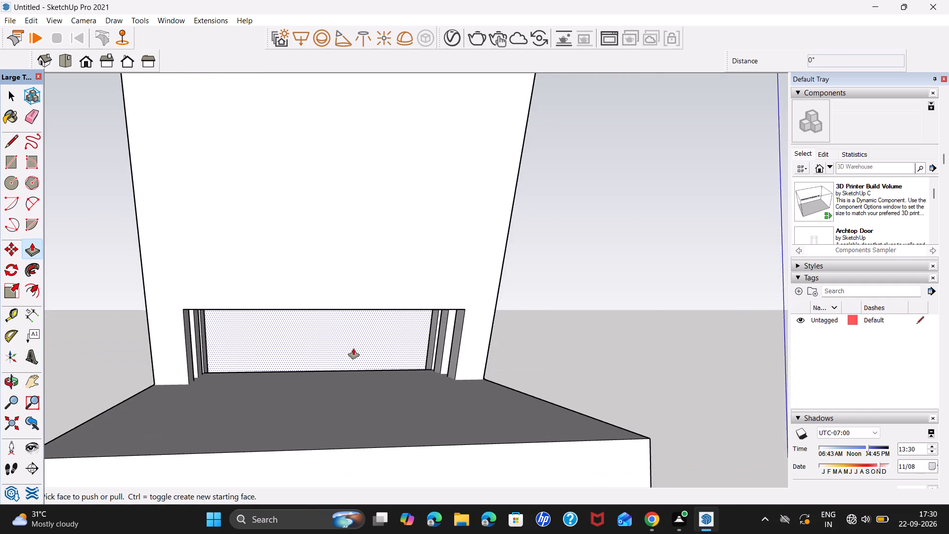
scroll(354, 349, up, 6)
click(492, 344)
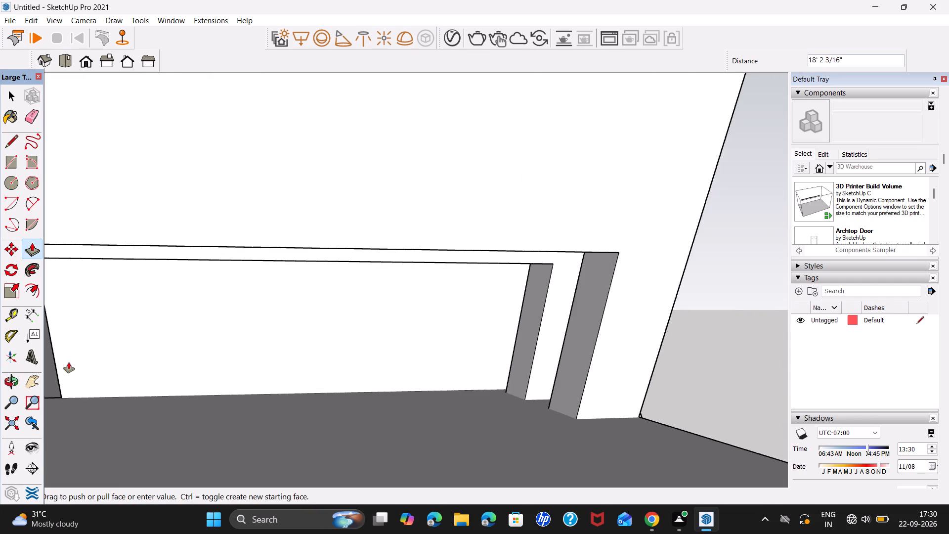
scroll(68, 364, down, 7)
middle_drag(65, 364, 61, 359)
scroll(61, 359, down, 2)
middle_drag(61, 359, 204, 358)
scroll(199, 358, up, 5)
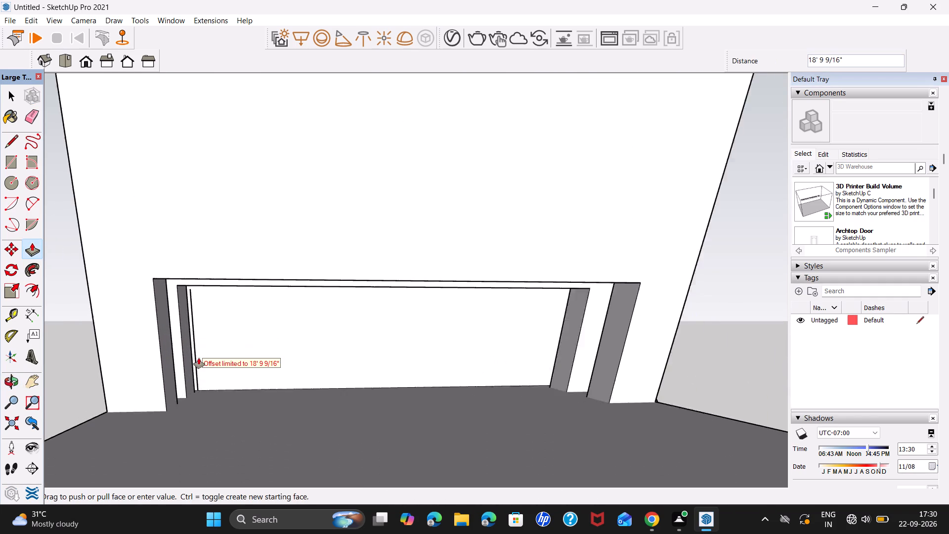
scroll(199, 358, up, 1)
click(195, 346)
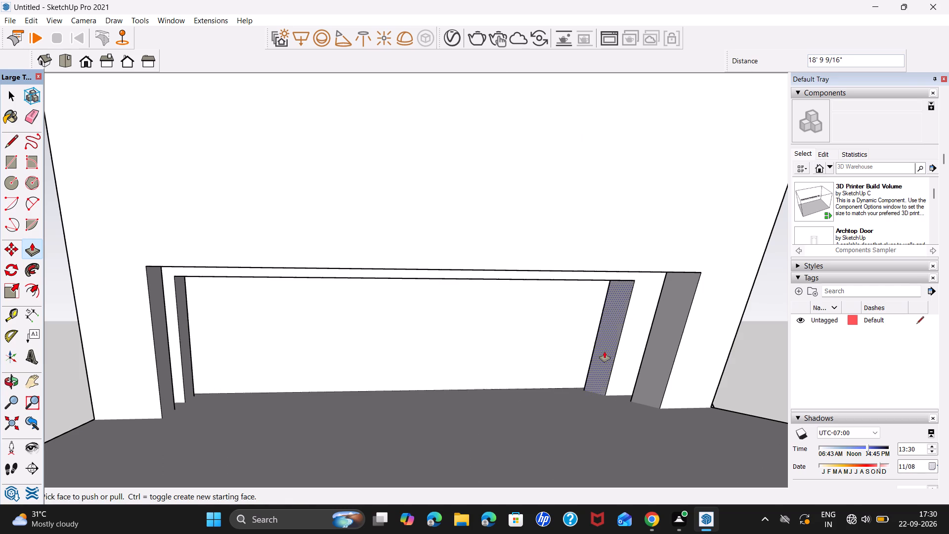
Fill the middle and nearest slabs' openings by push/pulling their side faces to the opposite side, the nearest one by 18' 10".
click(604, 352)
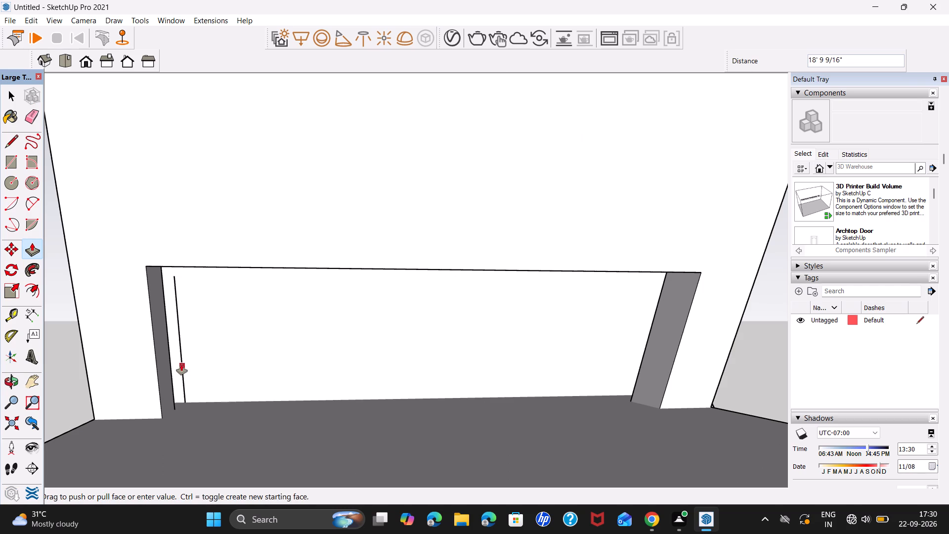
click(181, 364)
click(655, 370)
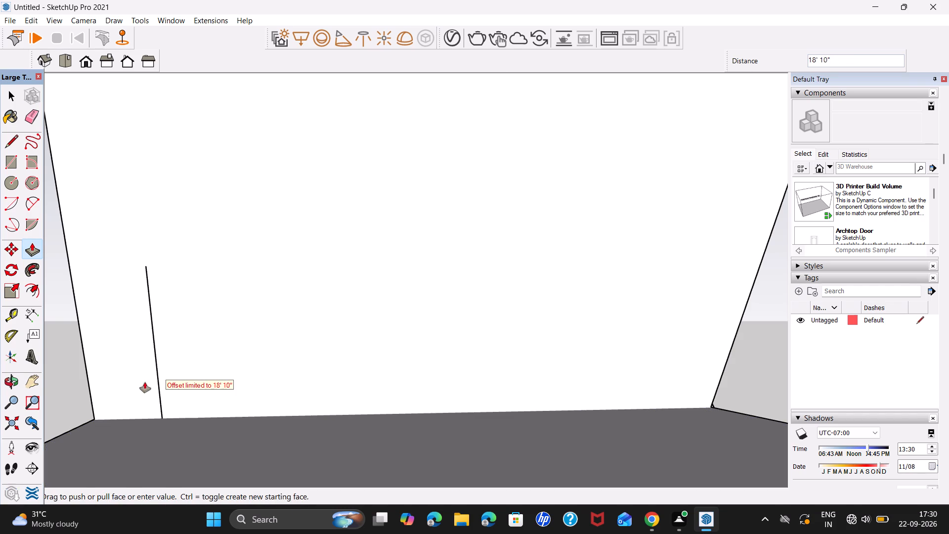
click(157, 383)
key(space)
Close the missing end faces of the two slabs nearest the base block with lines about 24' 11 1/4", 26' 1 1/16" and 2' 2" long.
scroll(227, 409, down, 6)
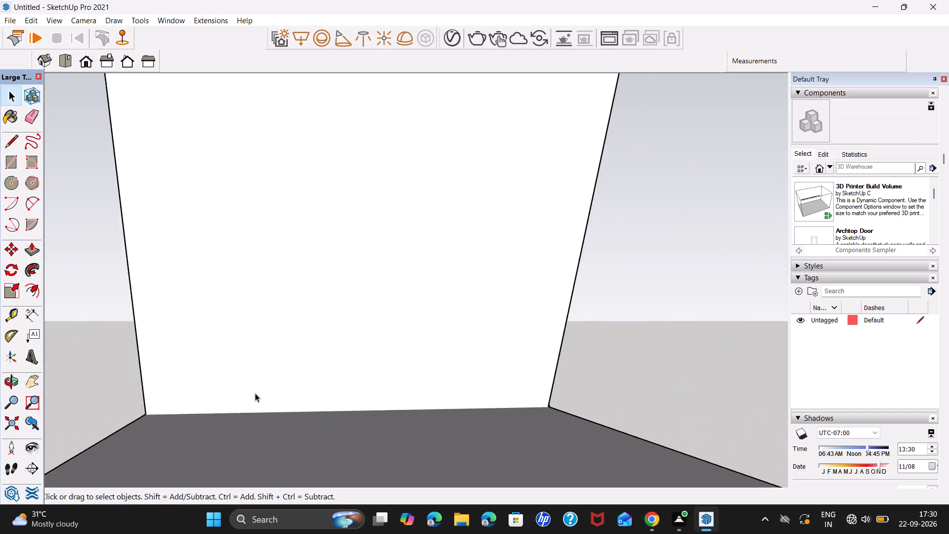
scroll(255, 393, down, 2)
scroll(351, 377, down, 6)
middle_drag(448, 350, 116, 424)
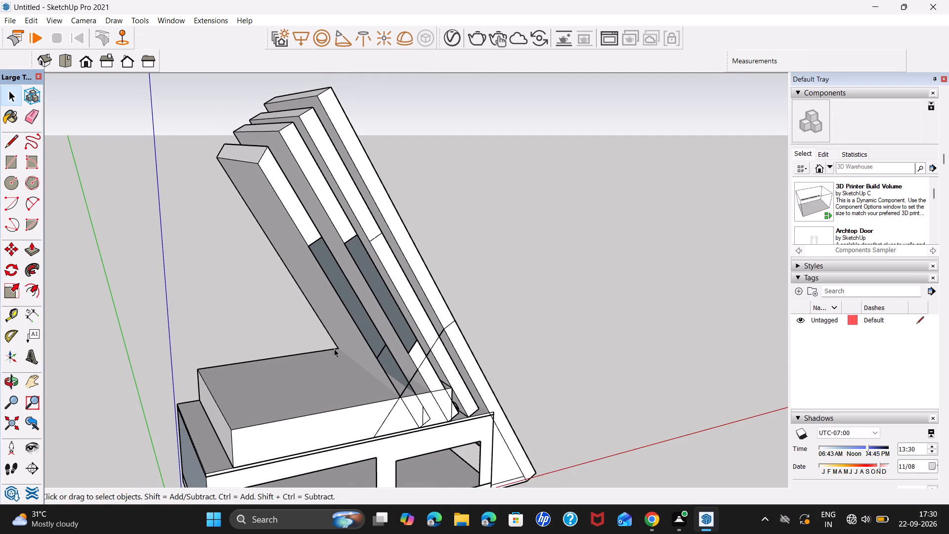
middle_drag(387, 343, 291, 373)
middle_drag(312, 372, 330, 329)
scroll(330, 329, up, 1)
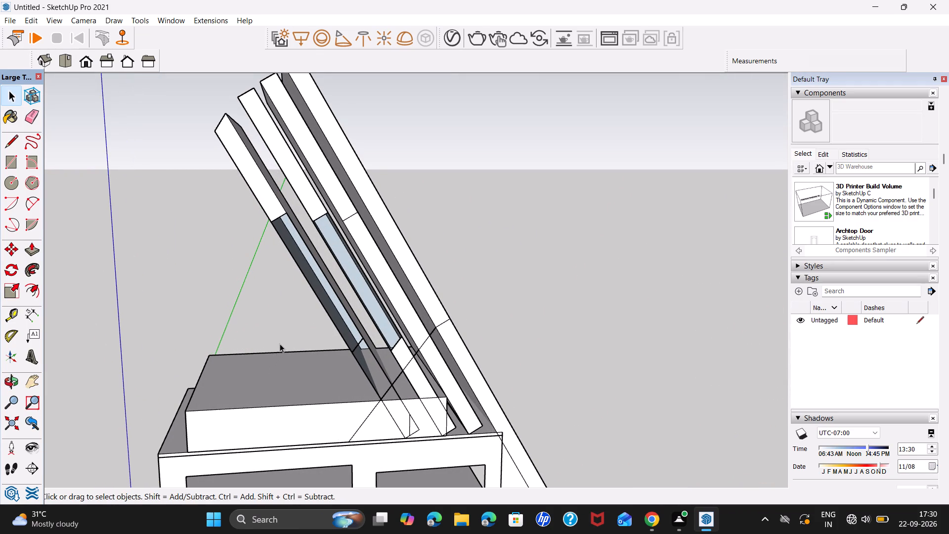
key(l)
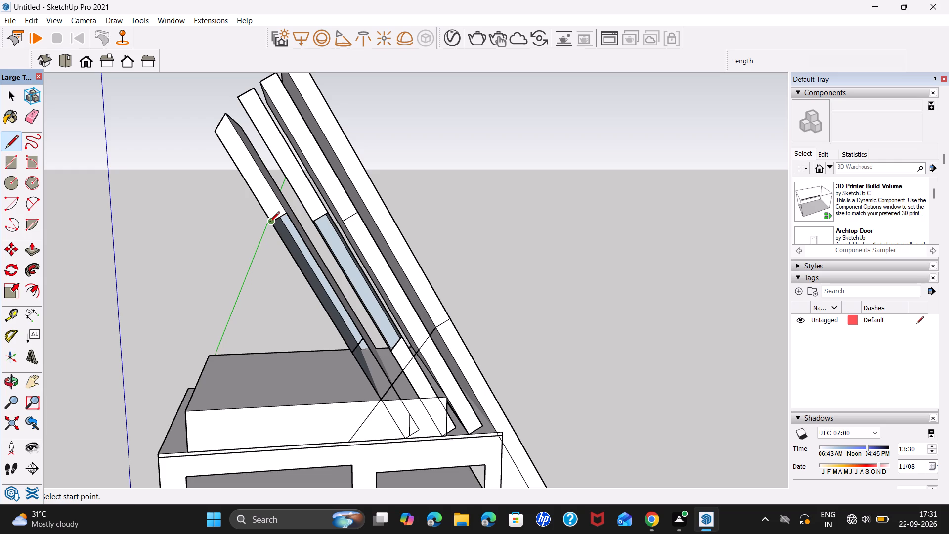
click(269, 226)
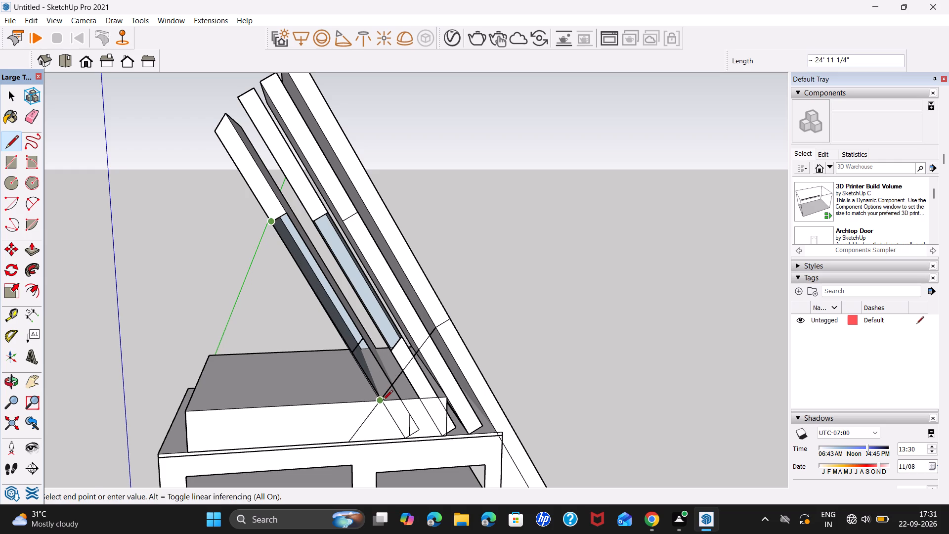
click(383, 401)
click(400, 398)
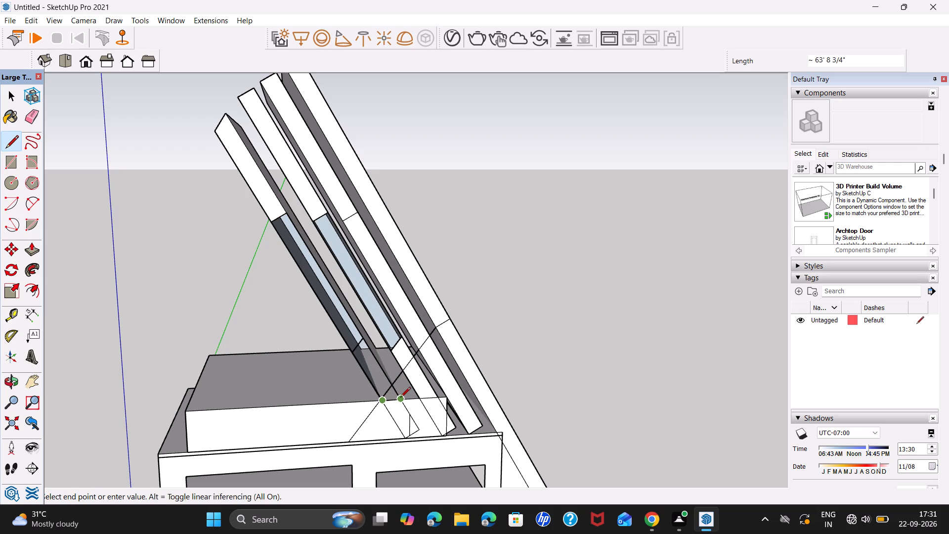
click(287, 214)
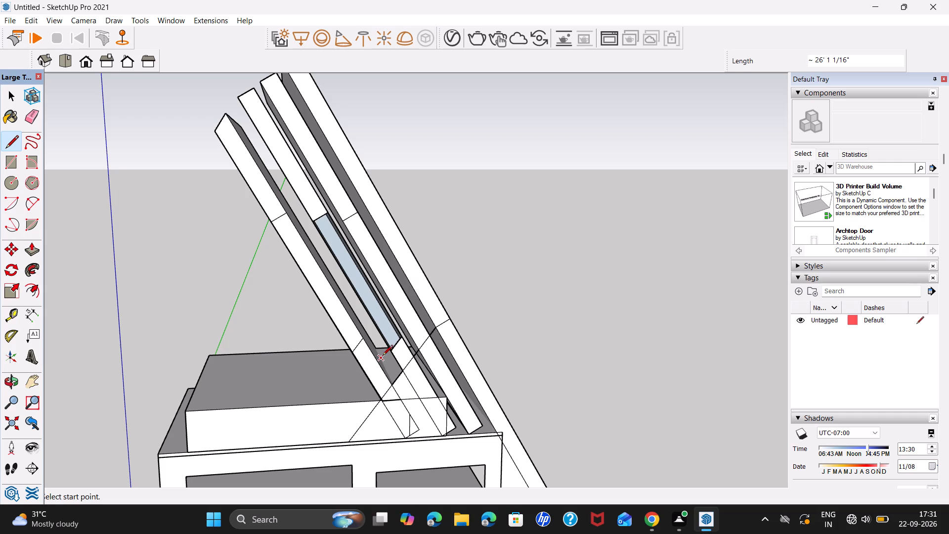
click(391, 350)
click(404, 336)
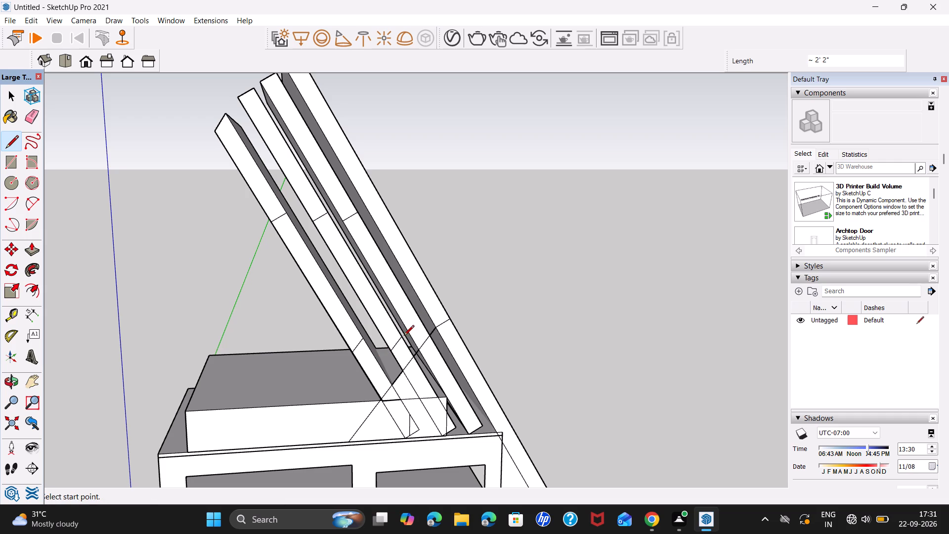
Delete the lower short dividing edges across the end faces of the two slabs nearest the base block.
key(space)
click(396, 344)
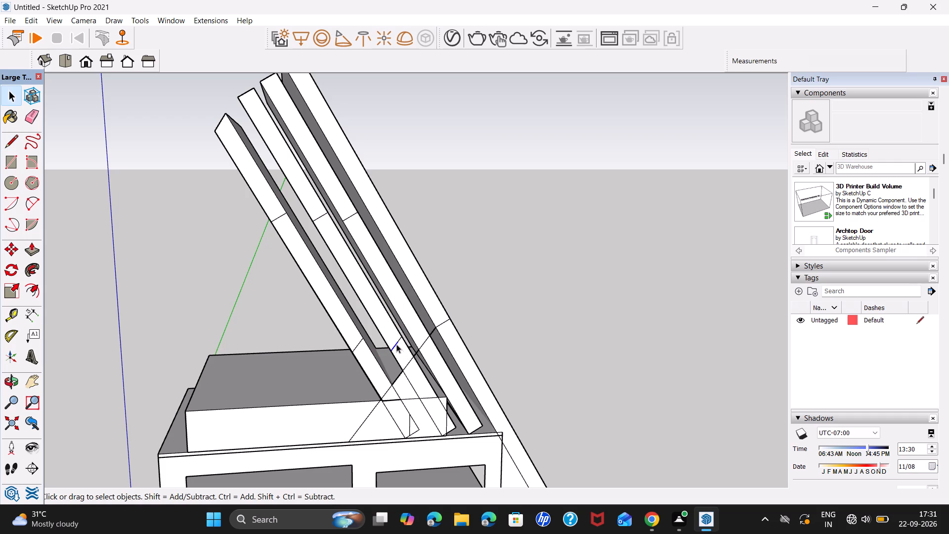
key(Delete)
click(398, 339)
key(Delete)
click(357, 346)
key(Delete)
click(360, 341)
key(Delete)
Delete the upper short dividing edges on the three inner slabs' end faces and the short edge across the outermost slab's end face.
click(283, 214)
key(Delete)
click(320, 216)
key(Delete)
click(349, 215)
key(Delete)
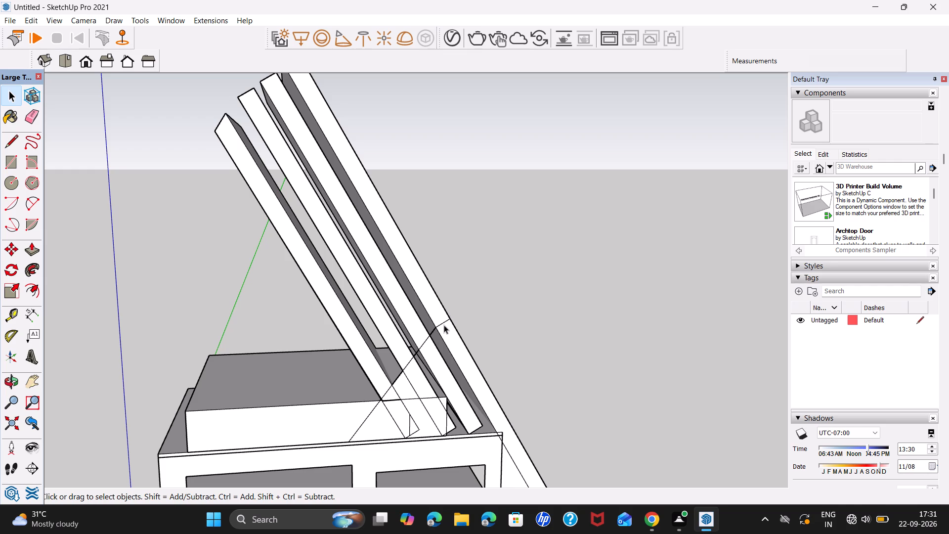
click(444, 321)
key(Delete)
Delete the two long stray lines extending outward from the slabs past the base block.
scroll(419, 356, down, 2)
middle_drag(417, 364, 195, 411)
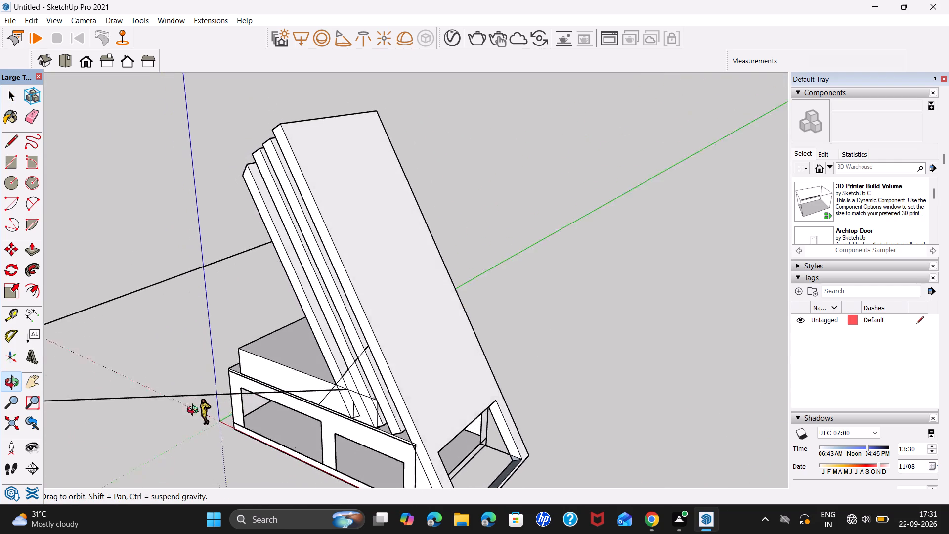
middle_drag(195, 411, 169, 410)
click(273, 380)
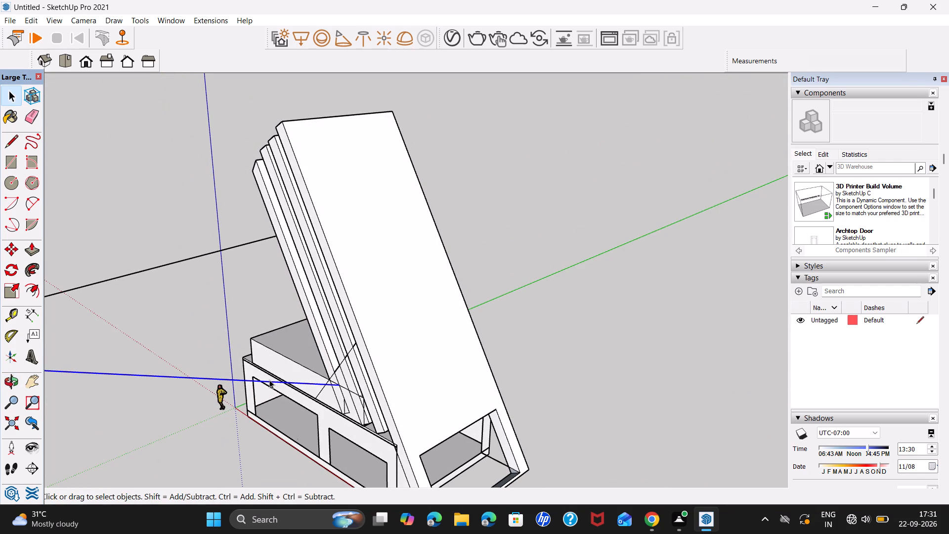
key(Delete)
click(162, 265)
key(Delete)
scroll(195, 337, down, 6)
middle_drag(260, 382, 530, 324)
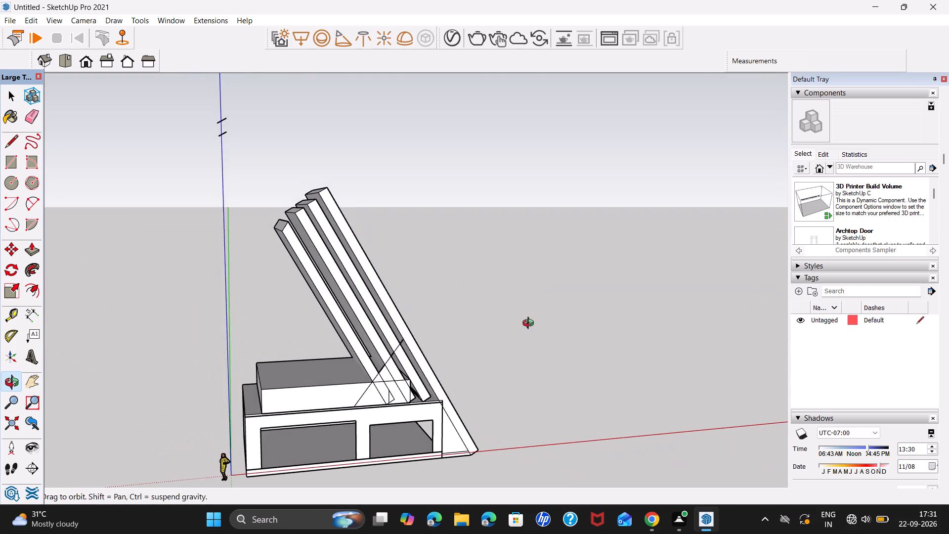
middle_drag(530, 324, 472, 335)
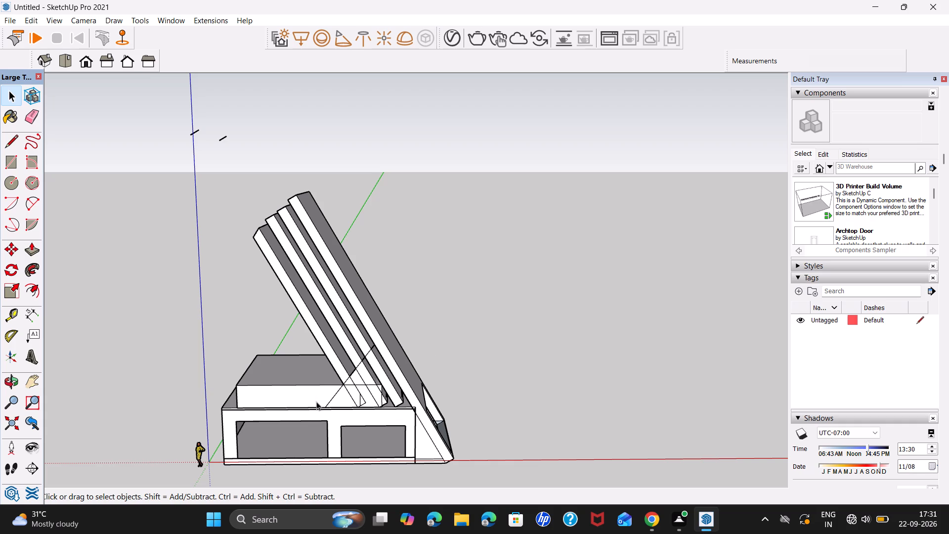
Delete the two short stray lines floating above the slabs near the blue axis.
middle_drag(351, 438, 302, 312)
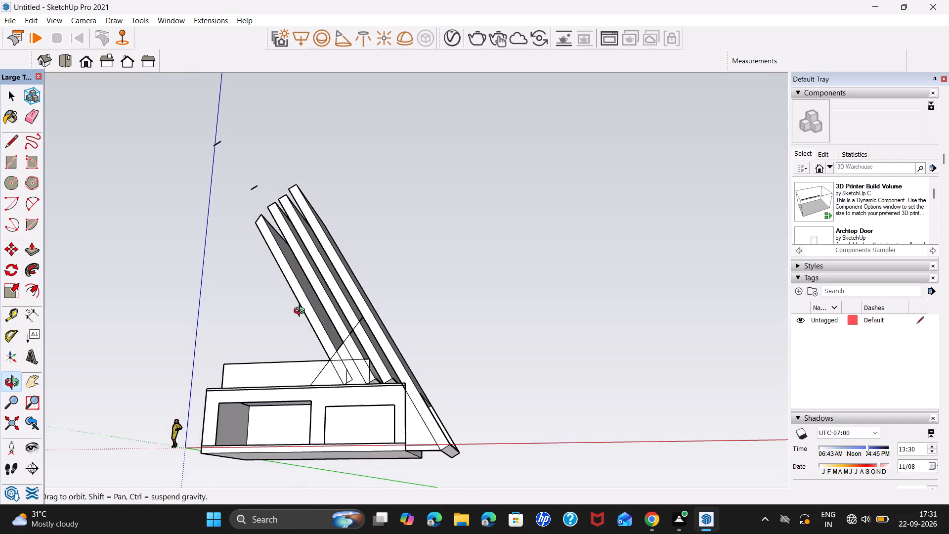
middle_drag(302, 312, 302, 313)
scroll(289, 340, up, 6)
middle_drag(275, 283, 397, 469)
scroll(333, 409, down, 7)
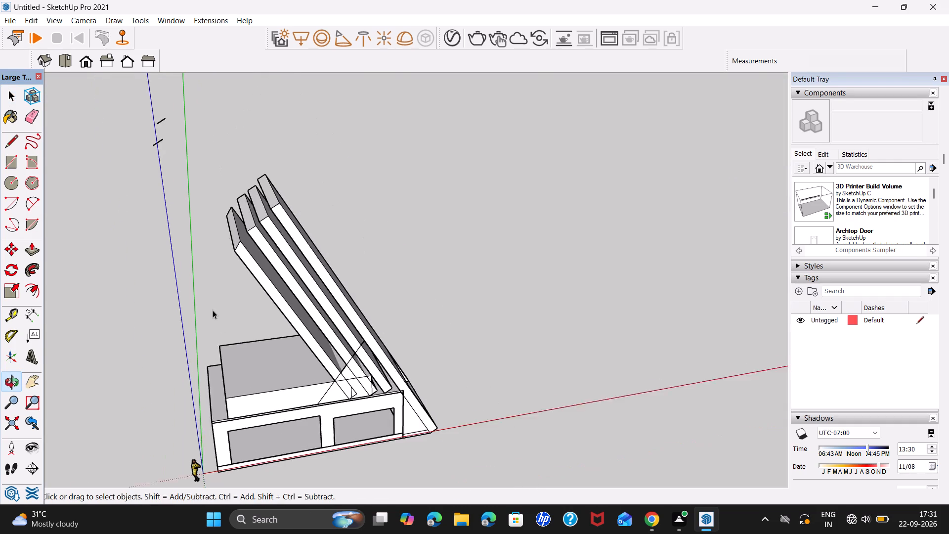
drag(108, 119, 192, 174)
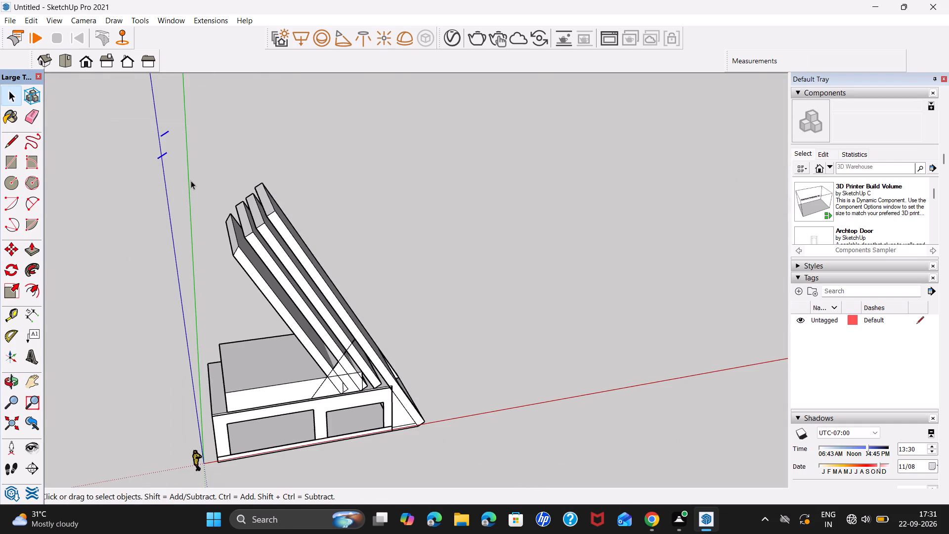
key(Delete)
Draw an inclined line about 30' 8" long from the upper block's long top edge, following the slope of the nearest slab.
scroll(205, 218, down, 2)
middle_drag(293, 354, 260, 316)
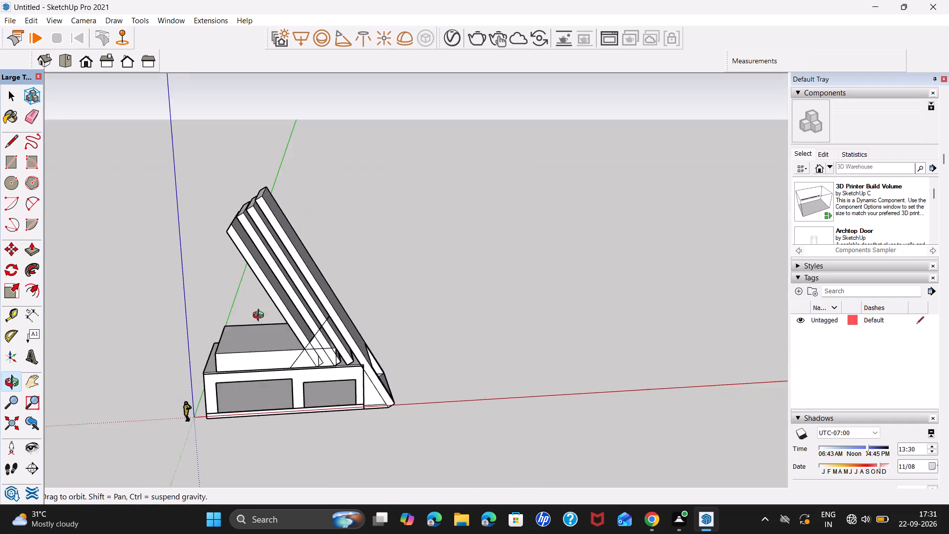
middle_drag(260, 316, 330, 328)
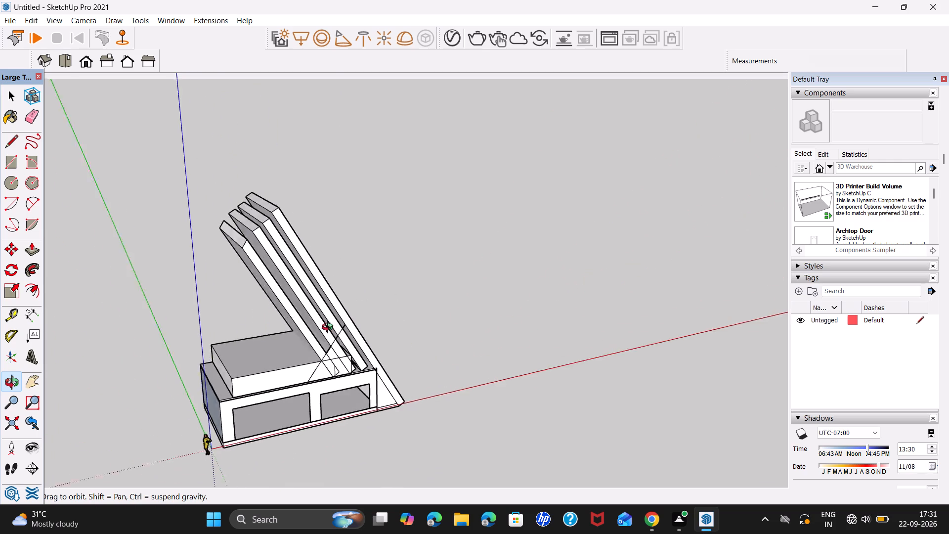
middle_drag(330, 328, 310, 329)
scroll(352, 373, up, 4)
middle_drag(451, 403, 253, 309)
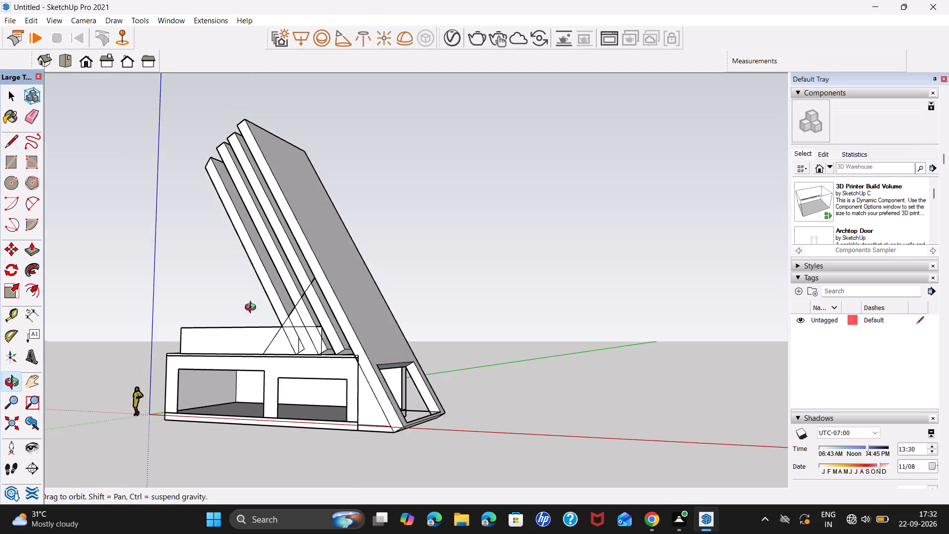
middle_drag(253, 309, 257, 338)
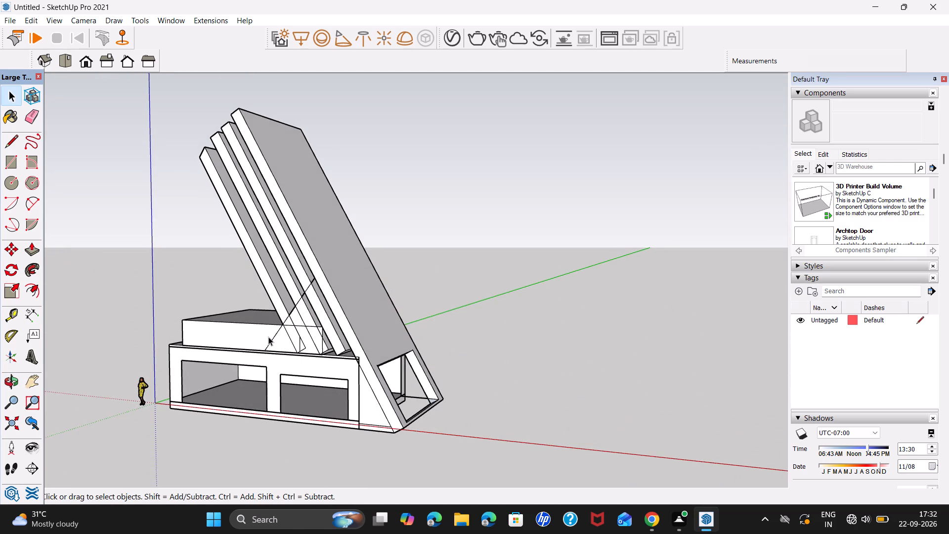
key(l)
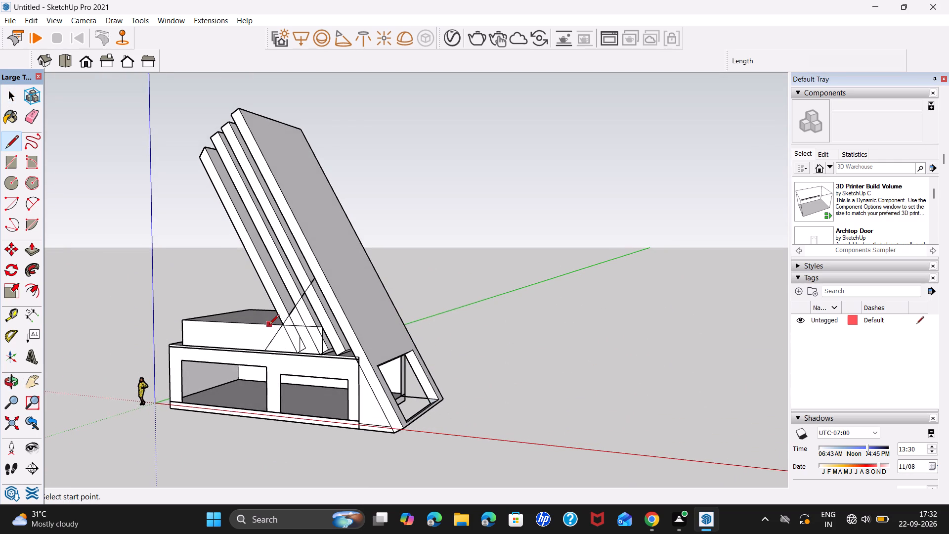
click(273, 325)
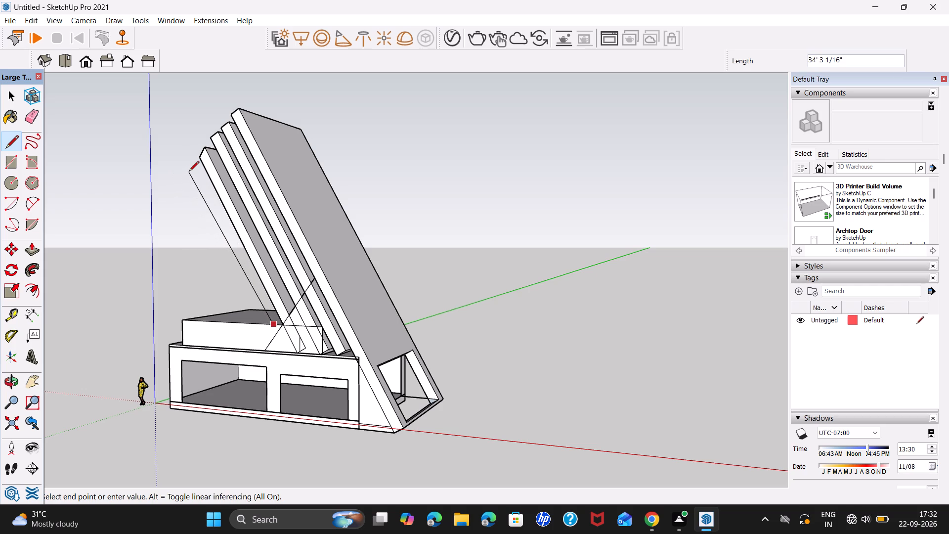
middle_drag(189, 172, 93, 201)
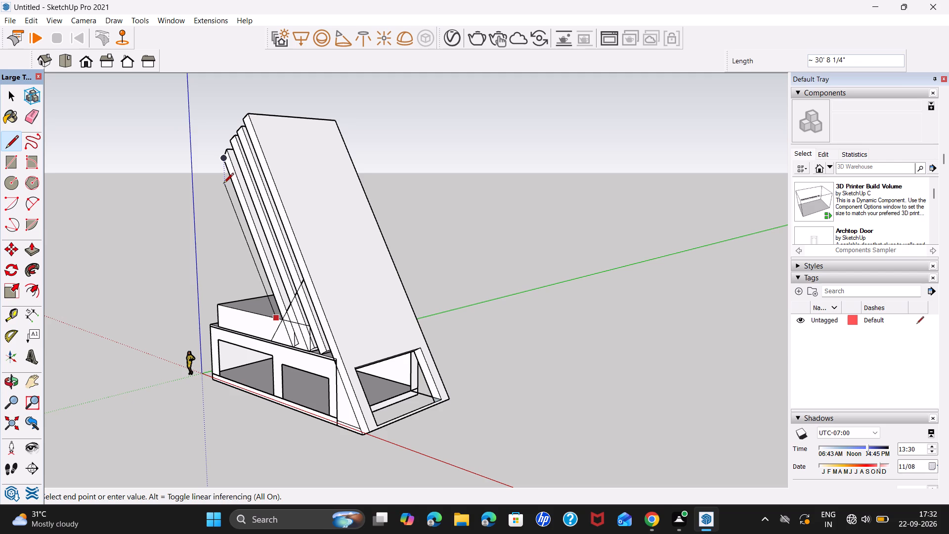
click(223, 183)
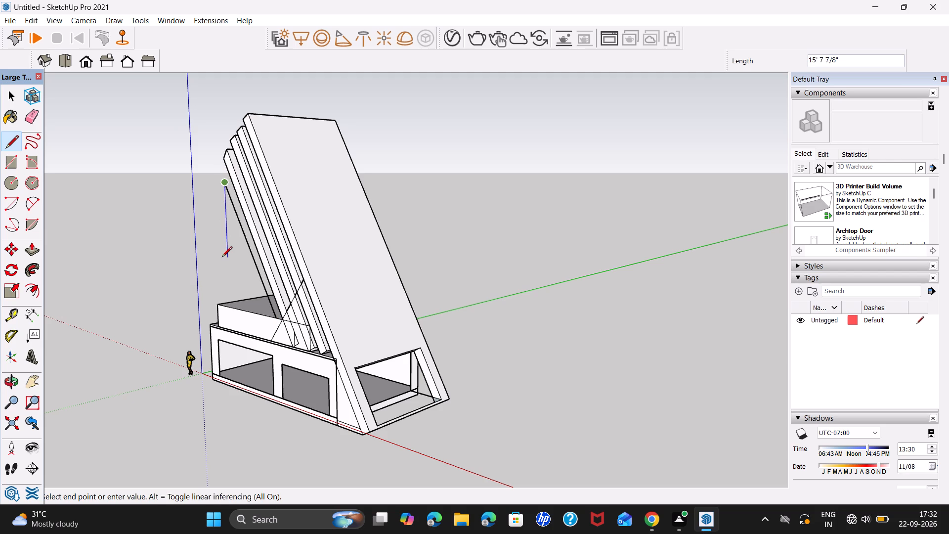
key(space)
Draw two more inclined lines from the upper block's long top edge, about 23' 3" and 14' 5" long, stepping away from the slabs.
key(l)
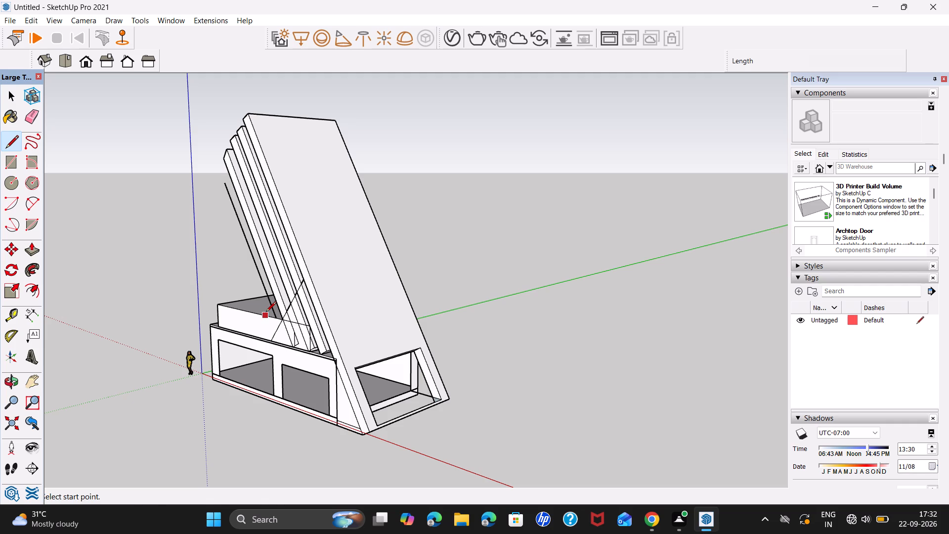
click(266, 312)
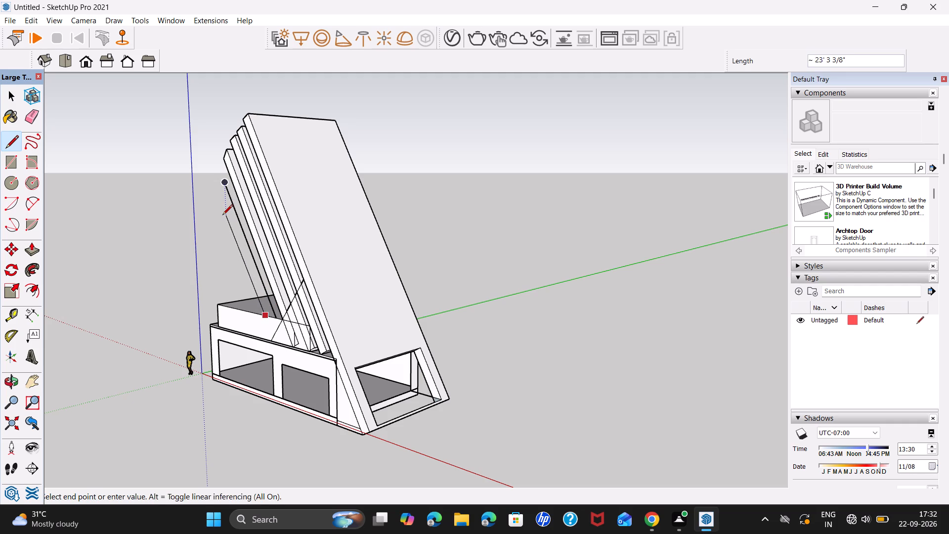
click(222, 216)
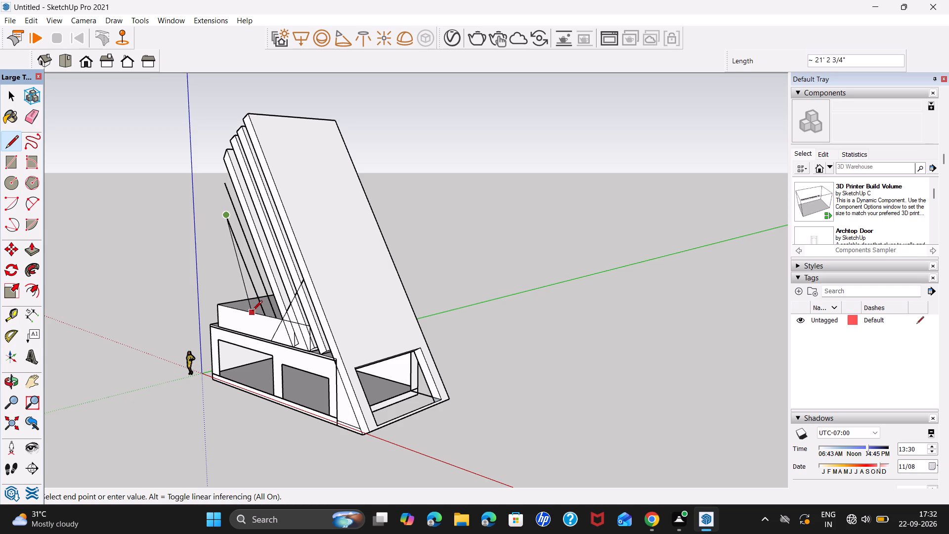
key(space)
key(l)
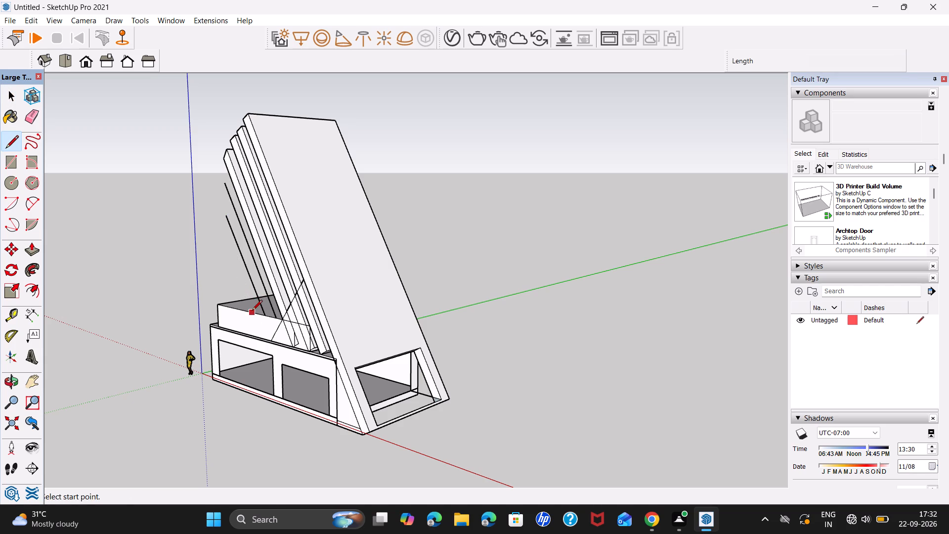
click(252, 311)
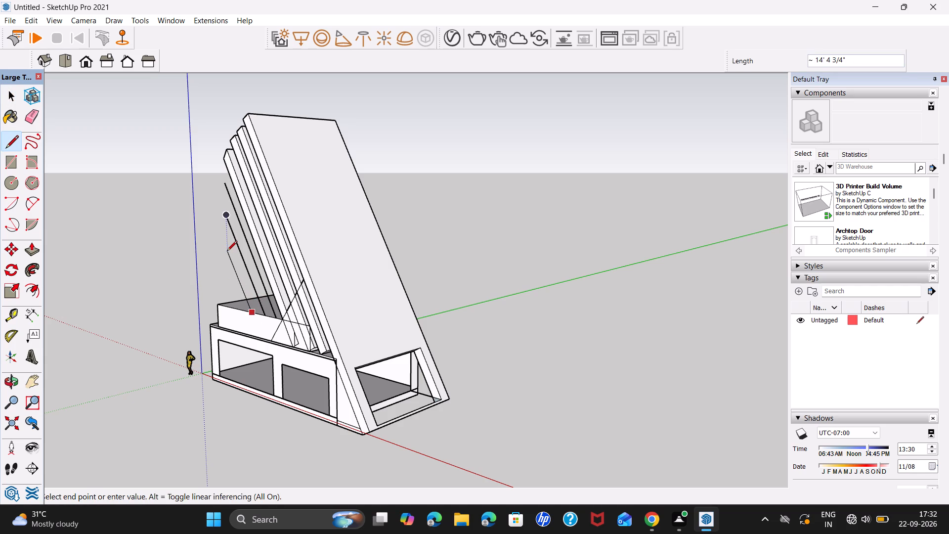
click(227, 252)
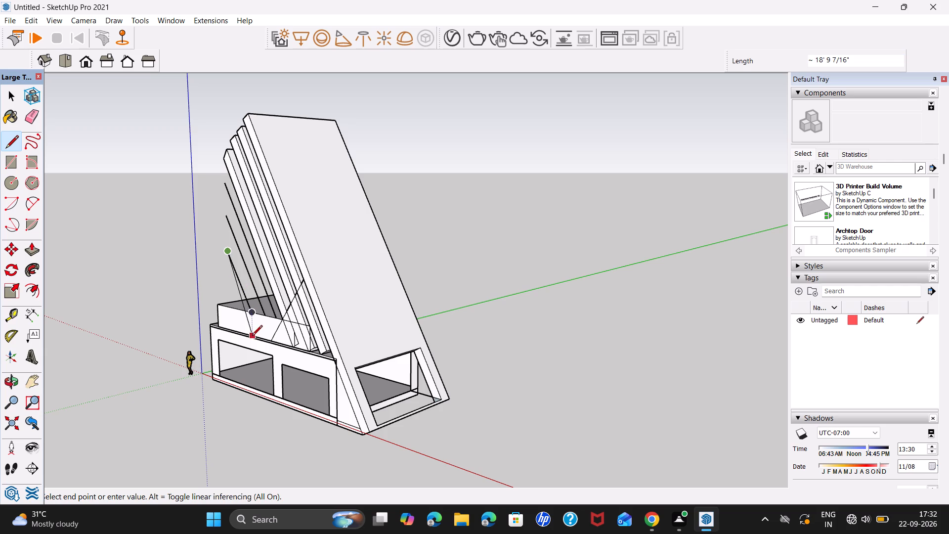
key(space)
Draw a fourth, shorter inclined line from the same top edge, beyond the other three and farthest from the slabs.
middle_drag(259, 309, 87, 343)
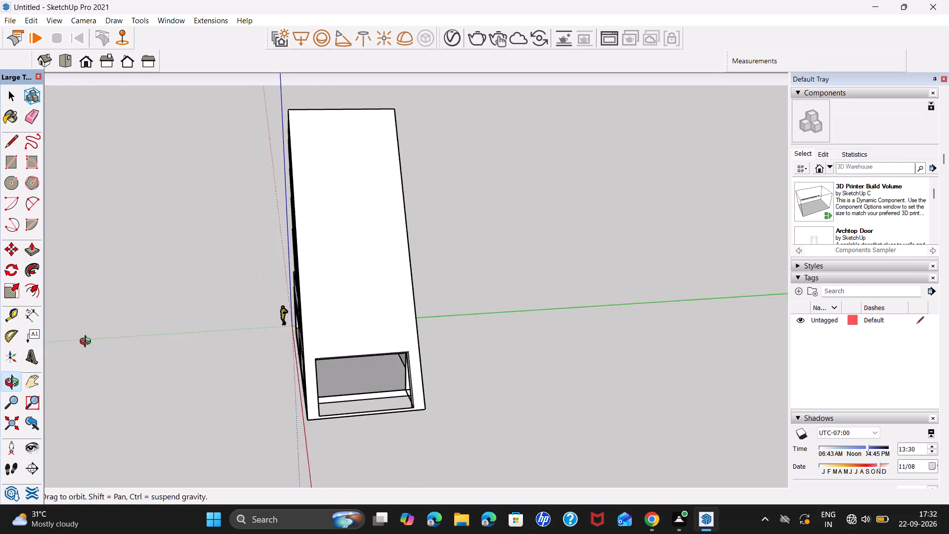
middle_drag(87, 343, 292, 363)
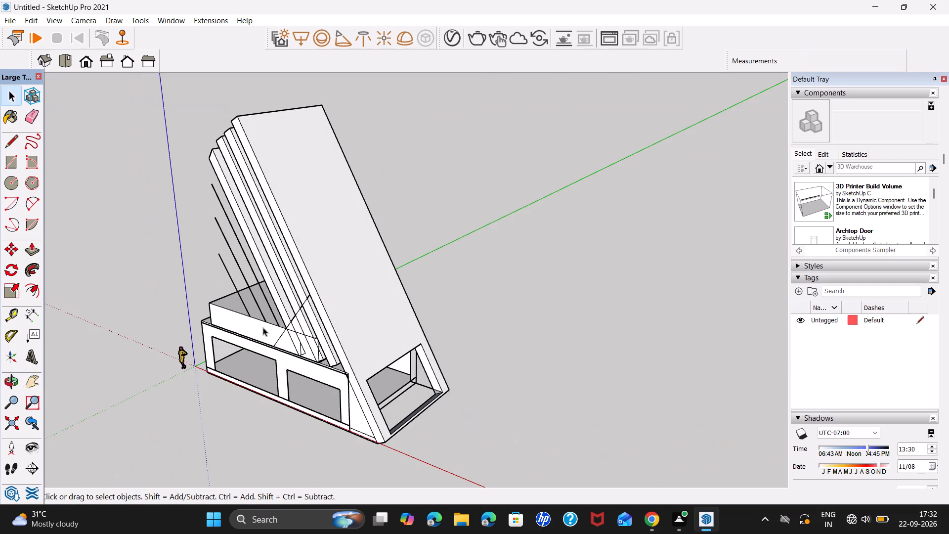
key(l)
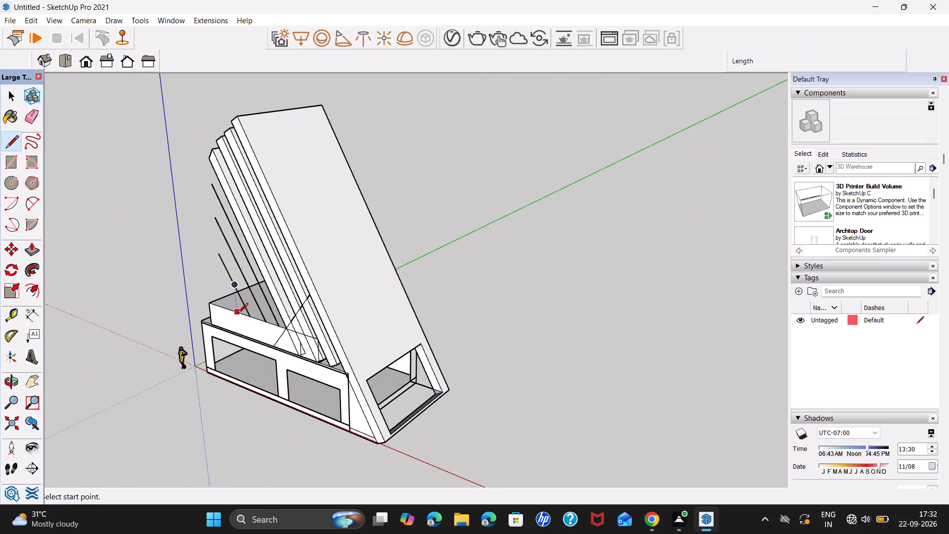
click(233, 312)
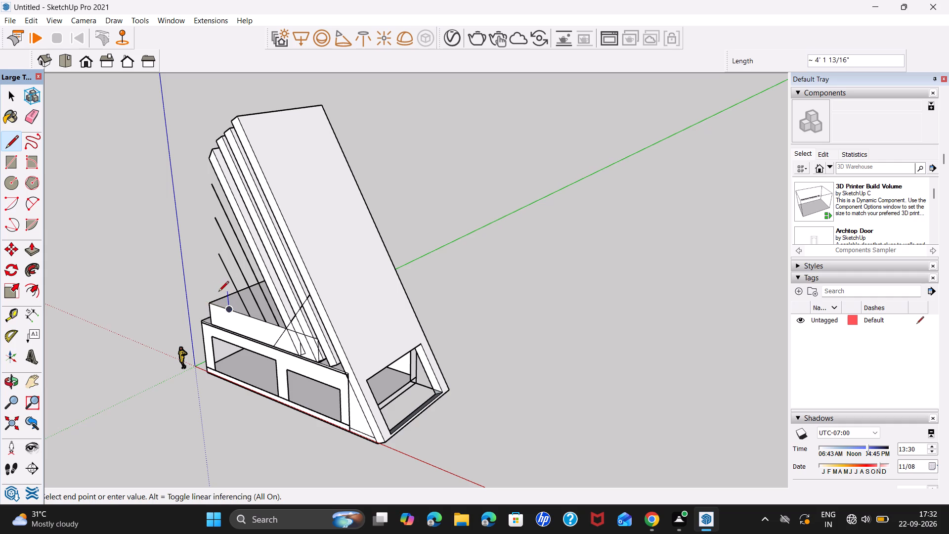
middle_drag(223, 303, 113, 302)
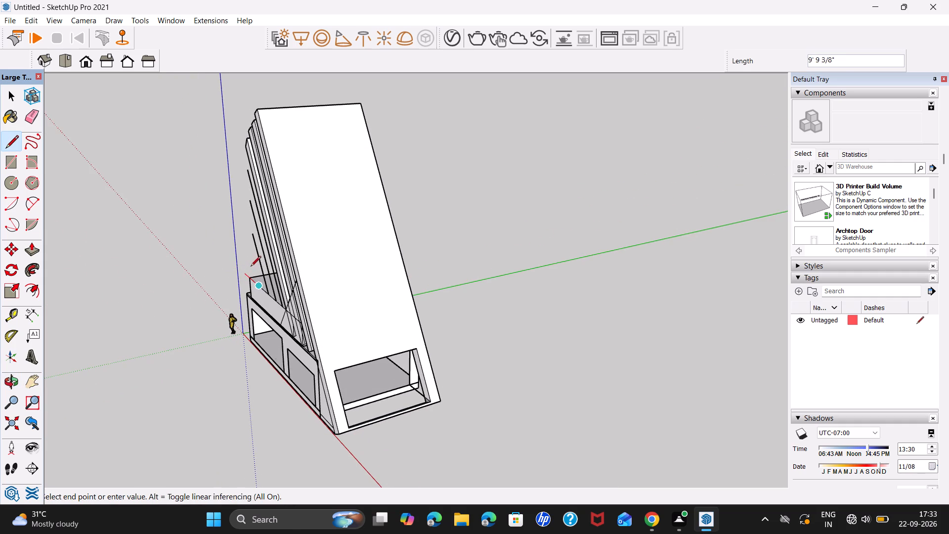
scroll(255, 269, up, 6)
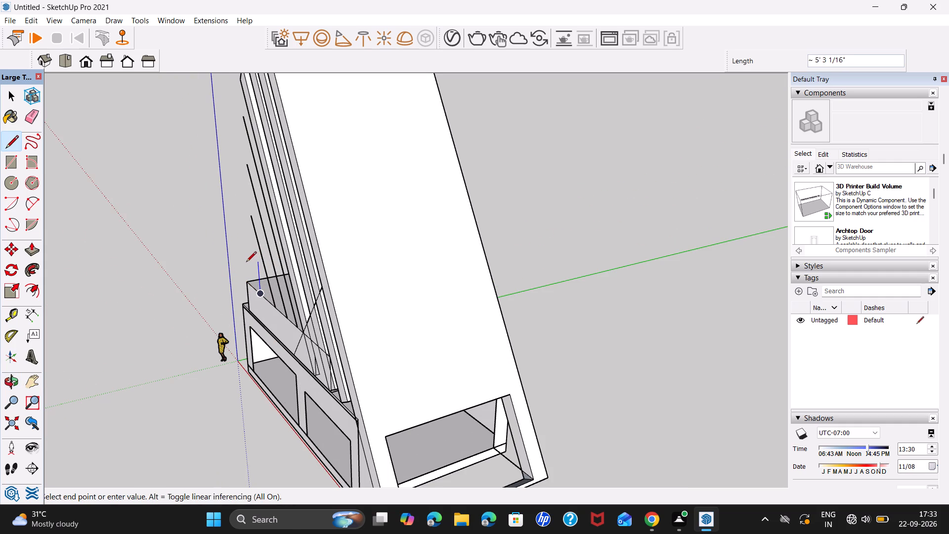
middle_drag(255, 272, 622, 293)
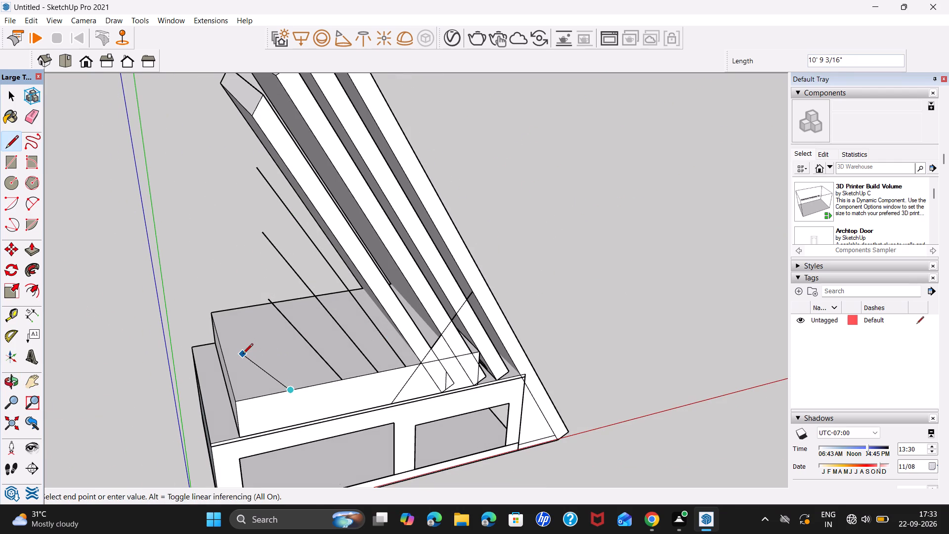
middle_drag(243, 355, 206, 264)
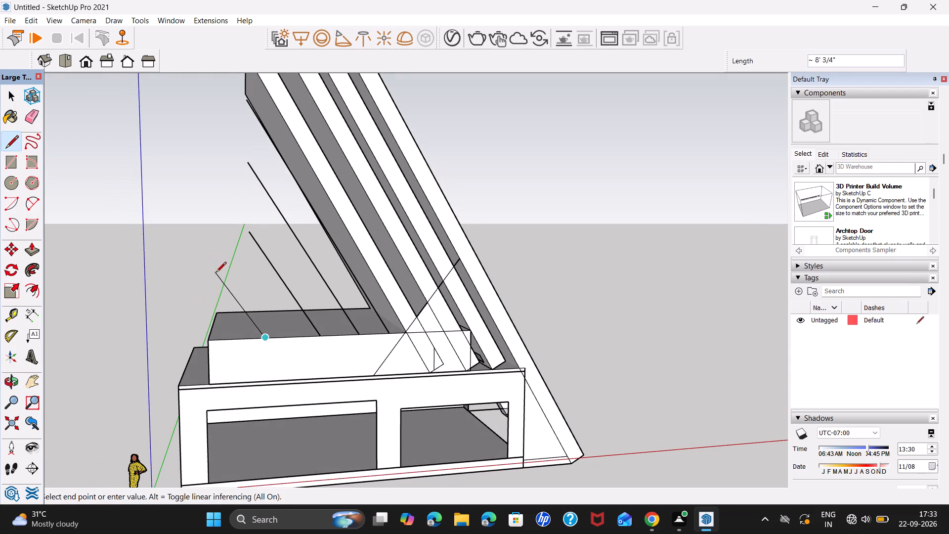
click(227, 287)
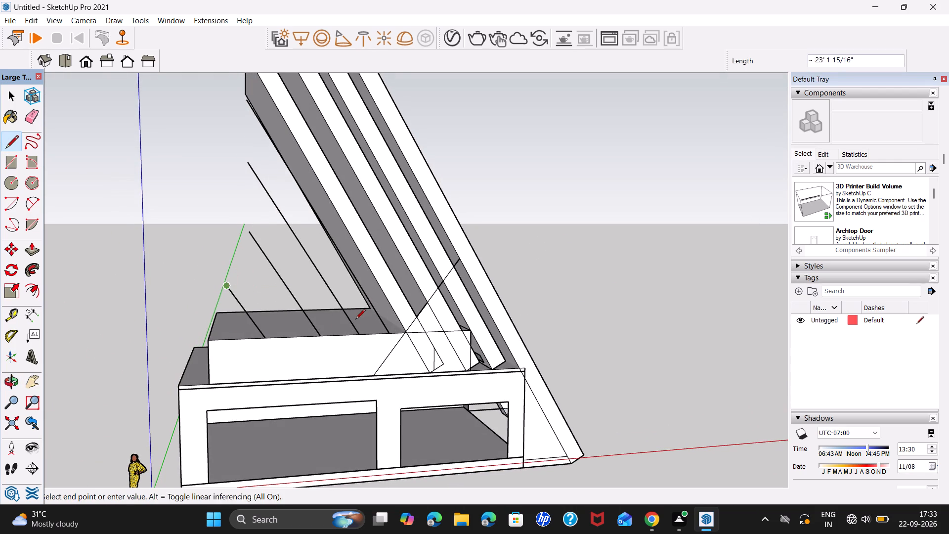
middle_drag(355, 320, 54, 326)
key(space)
Draw lines along the green axis, about 22' 10" and 20' 4" long, from the upper ends of the two longest inclined lines.
scroll(316, 326, down, 4)
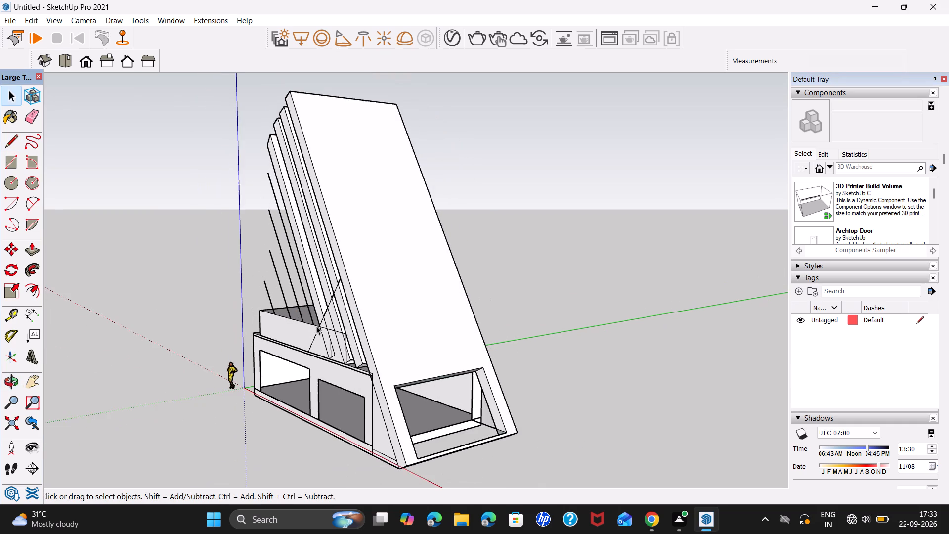
middle_drag(310, 329, 732, 337)
middle_drag(340, 338, 515, 346)
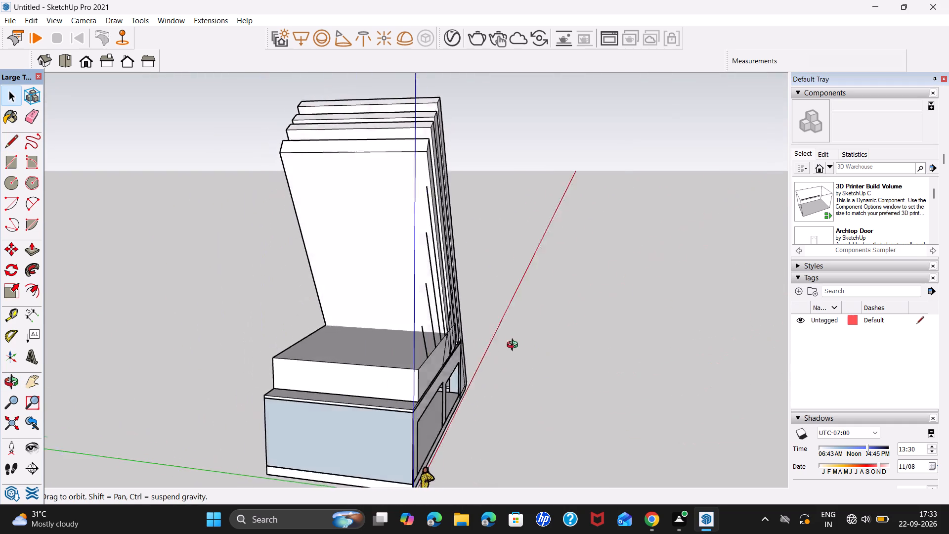
middle_drag(515, 346, 607, 413)
middle_drag(434, 361, 504, 388)
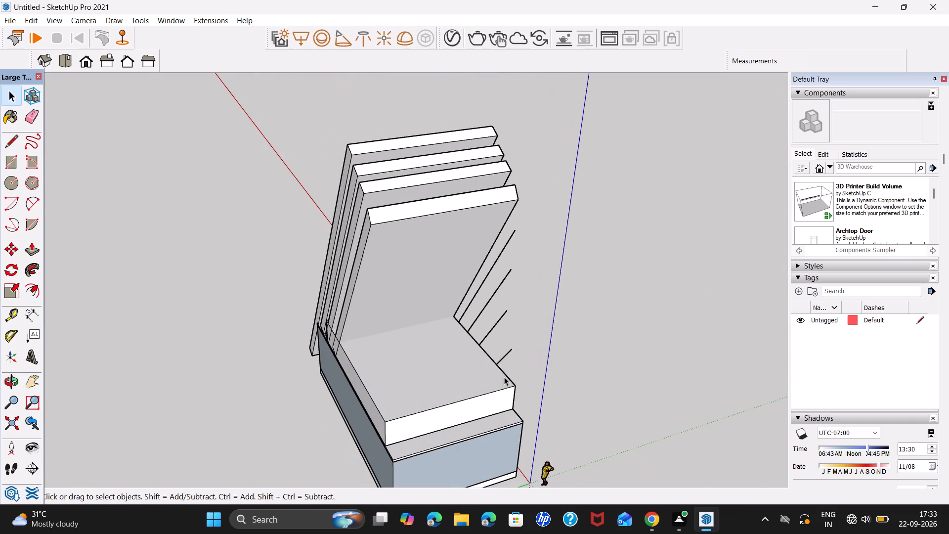
key(l)
click(512, 235)
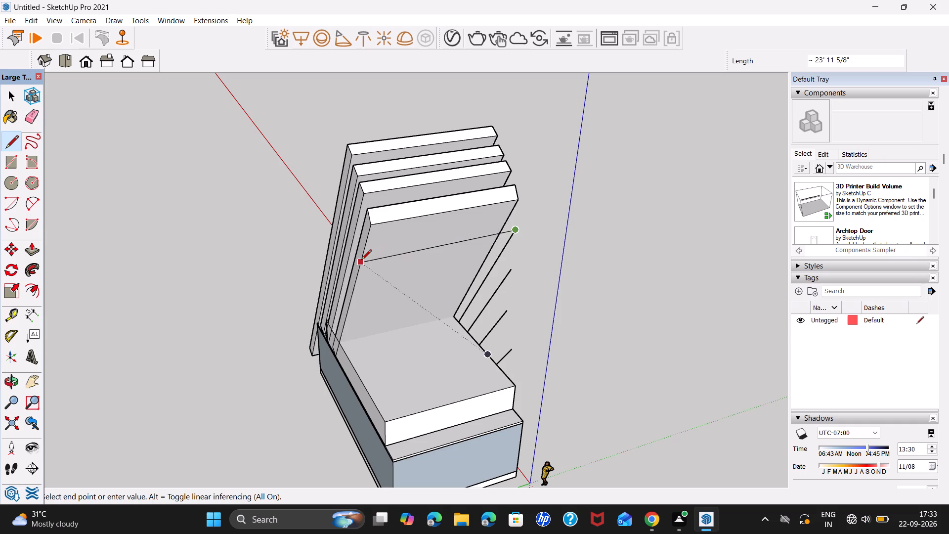
middle_drag(380, 267, 382, 270)
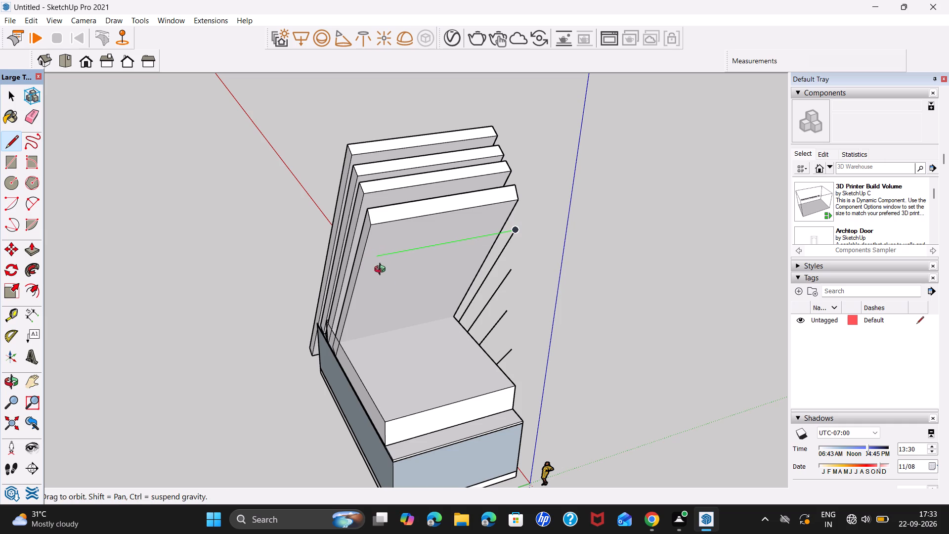
middle_drag(382, 270, 455, 361)
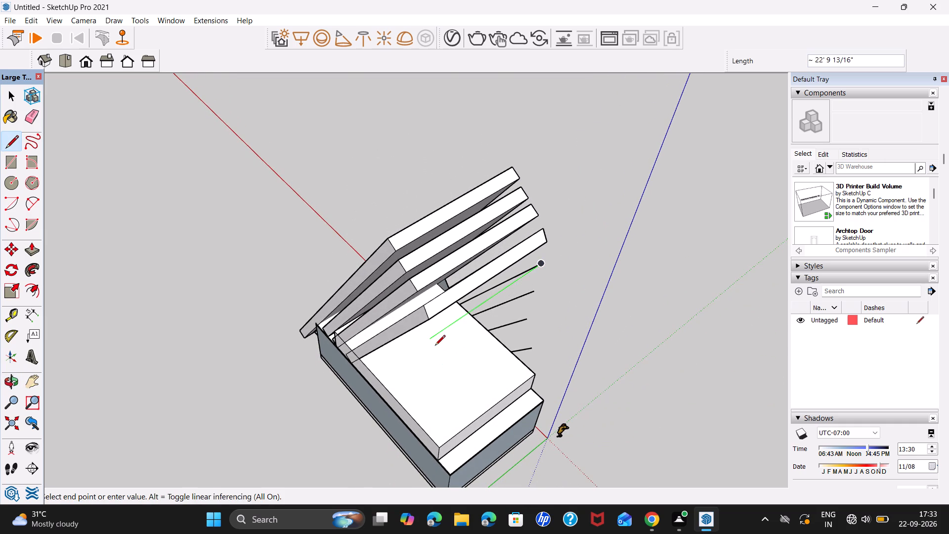
click(434, 345)
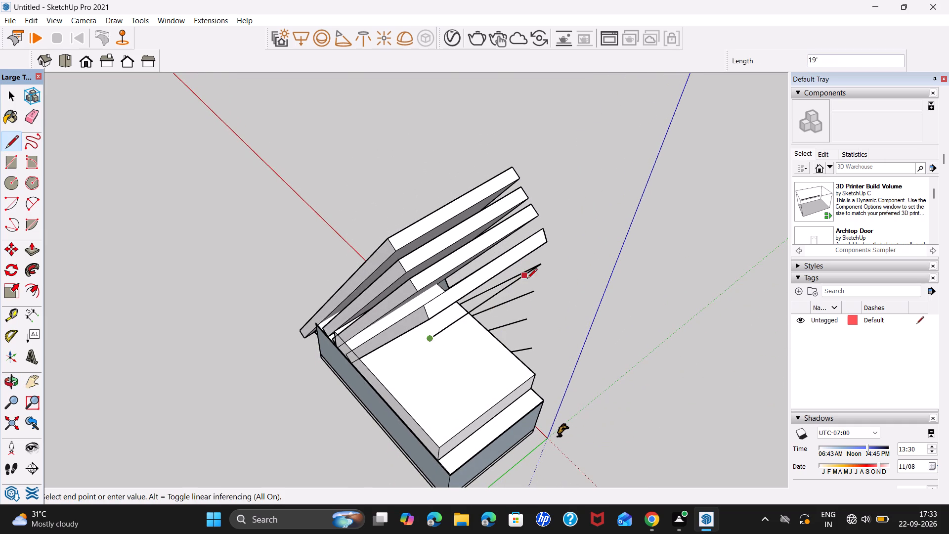
key(space)
key(l)
click(535, 294)
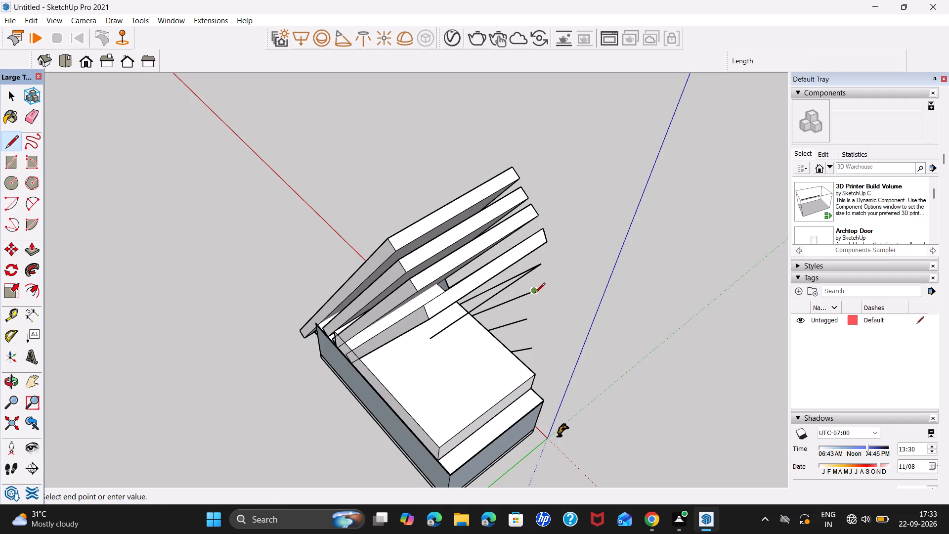
click(440, 356)
key(space)
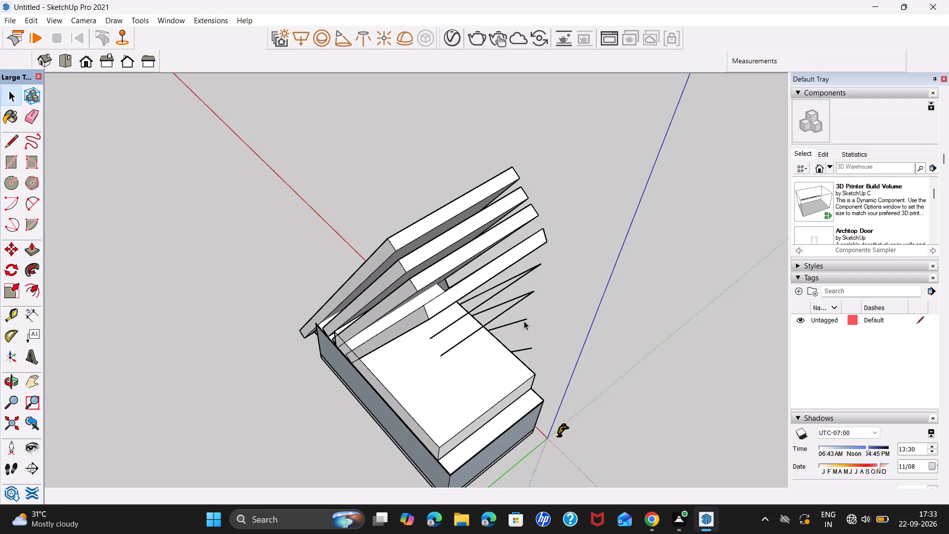
Draw green-axis lines from the upper ends of the two shorter inclined lines, about 18' long from the longer one.
key(l)
key(l)
key(l)
key(l)
key(l)
key(l)
key(l)
key(l)
key(l)
key(l)
key(l)
key(l)
key(l)
key(l)
key(l)
key(l)
click(525, 318)
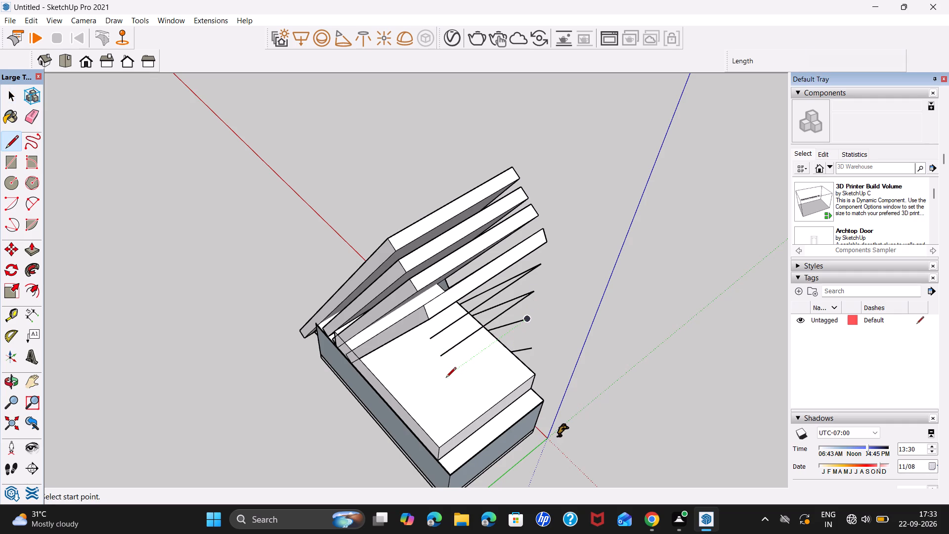
click(527, 323)
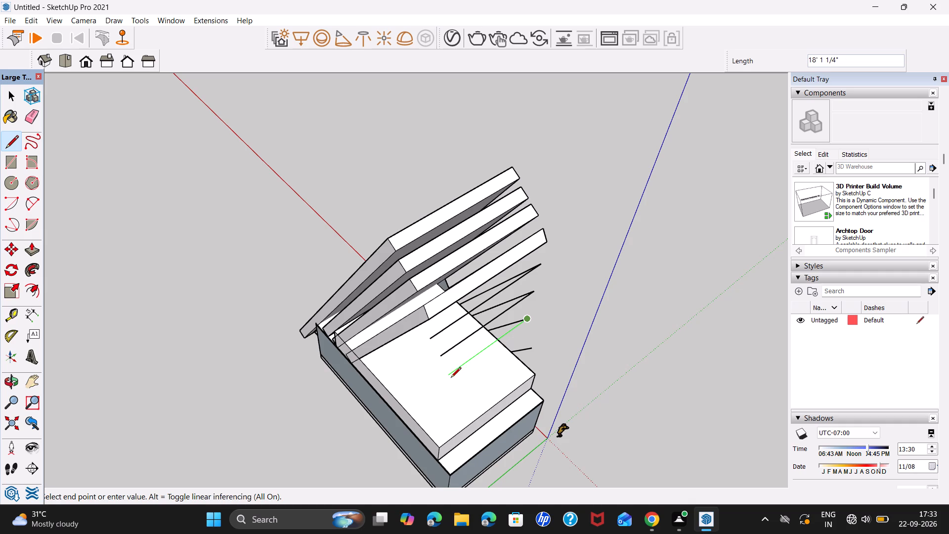
click(448, 380)
key(space)
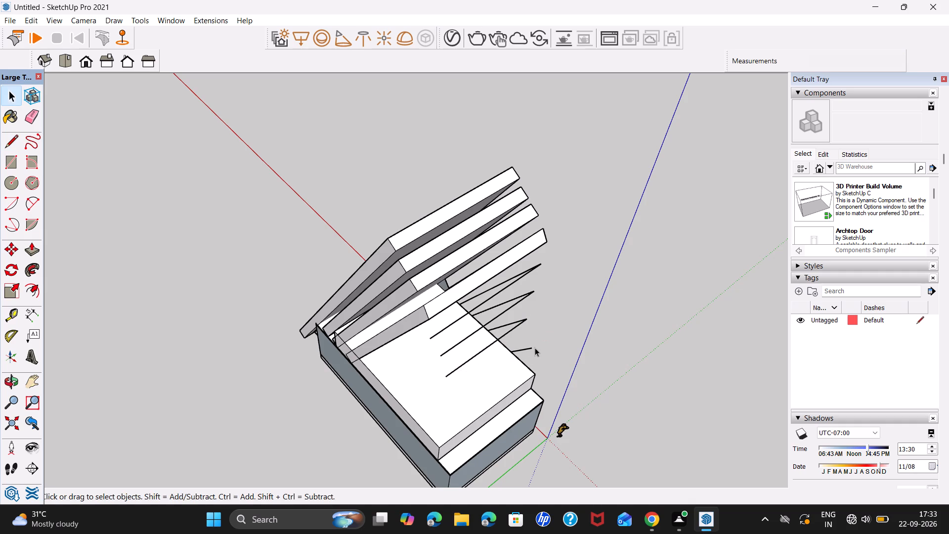
key(l)
click(529, 349)
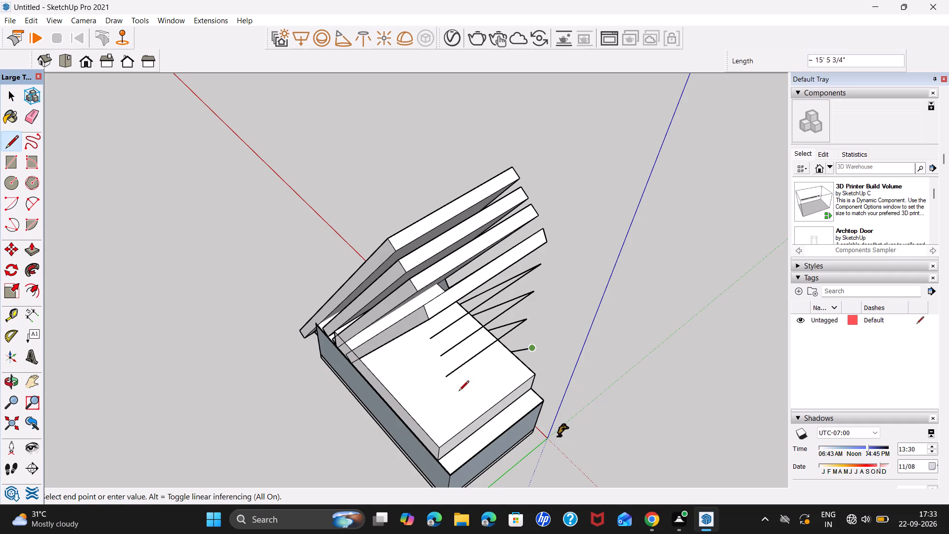
click(454, 397)
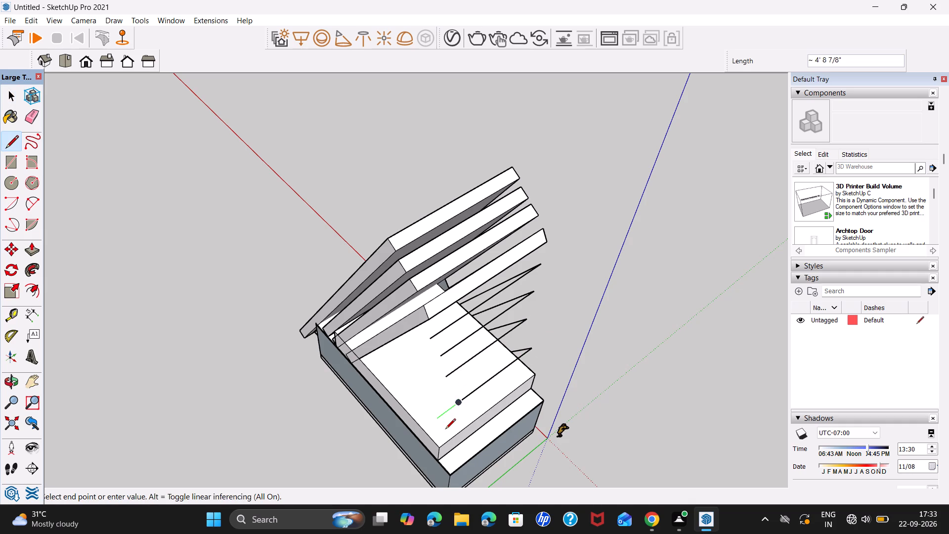
key(space)
Copy the four inclined lines 23' 3 3/8" along the green axis to the upper block's opposite long top edge.
middle_drag(443, 433, 109, 262)
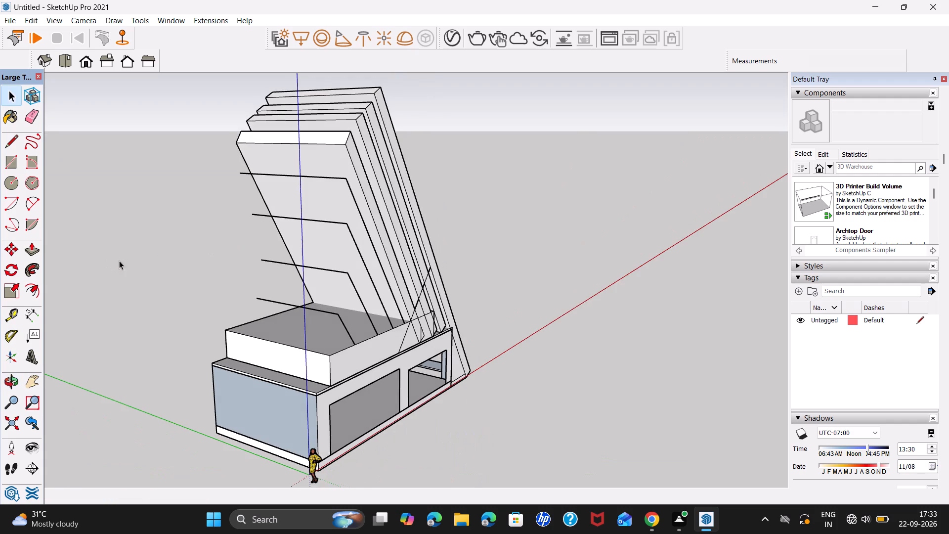
middle_drag(403, 295, 156, 309)
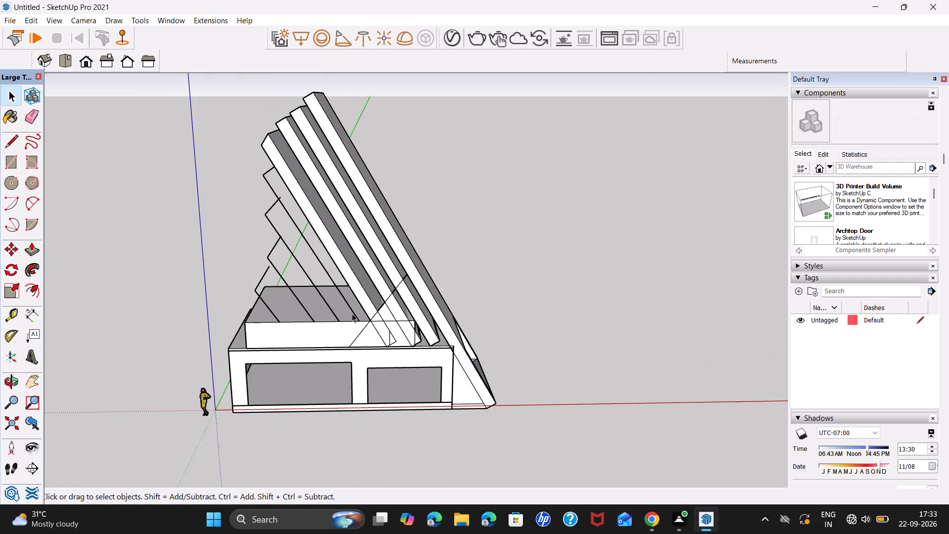
click(352, 313)
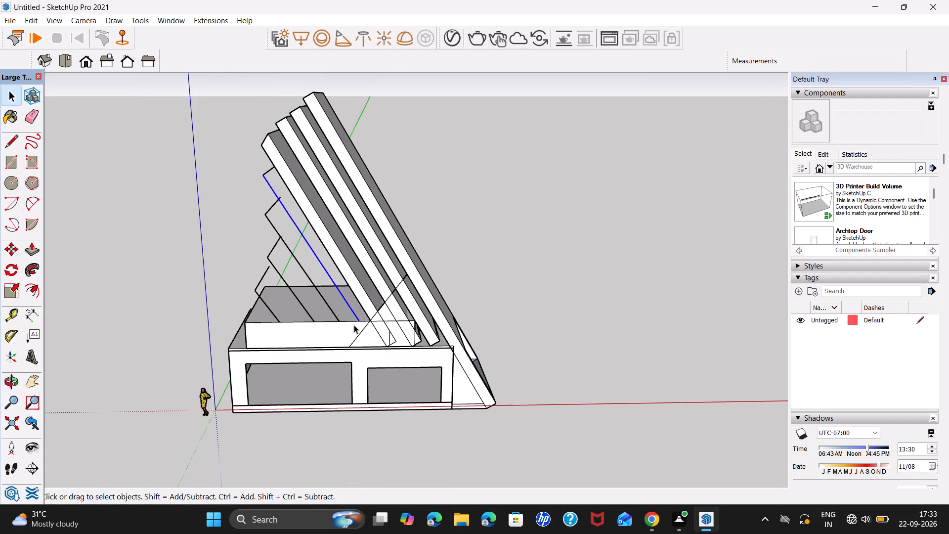
ctrl+click(332, 313)
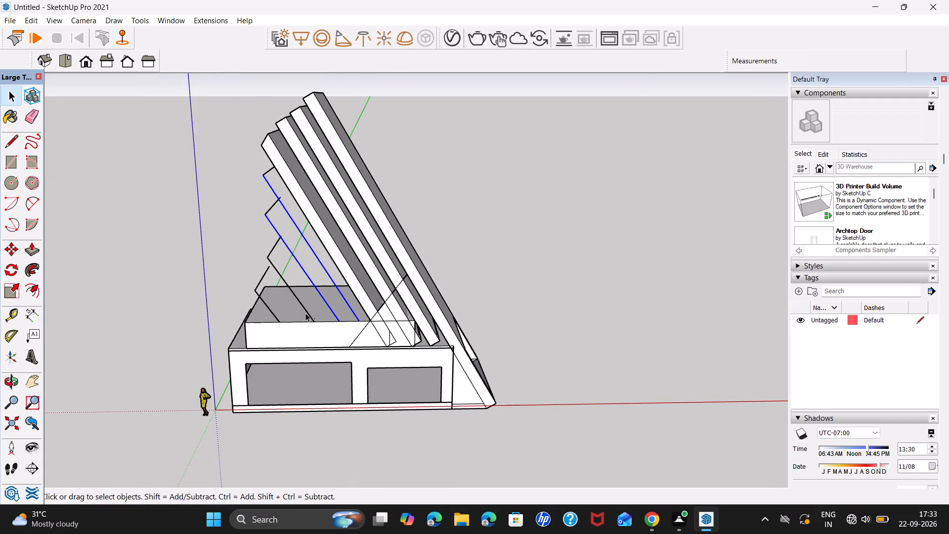
ctrl+click(305, 313)
ctrl+click(273, 312)
key(m)
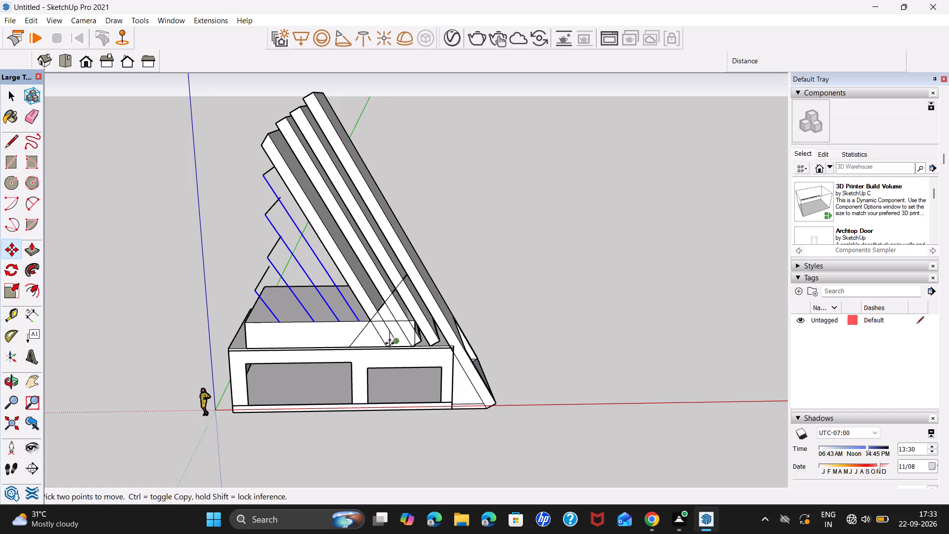
click(362, 323)
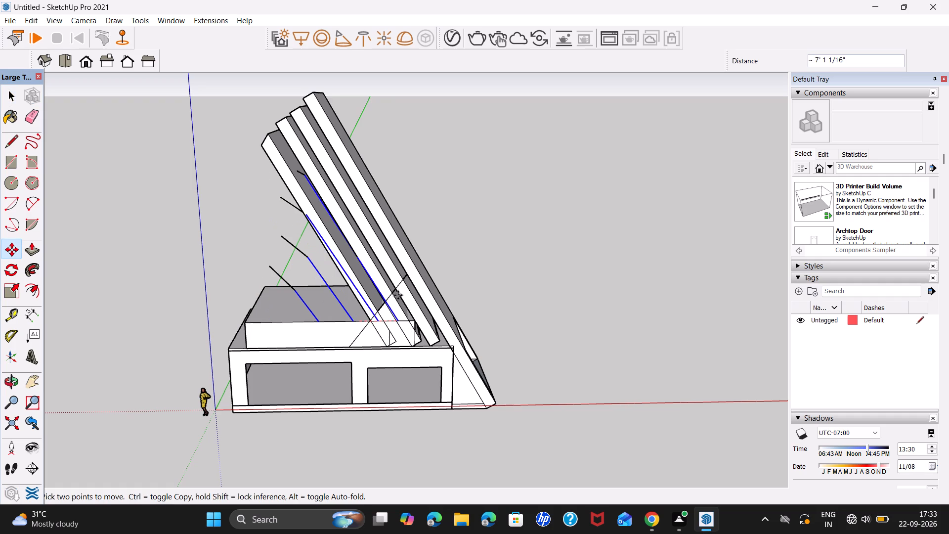
middle_drag(404, 293, 8, 345)
middle_drag(448, 290, 128, 326)
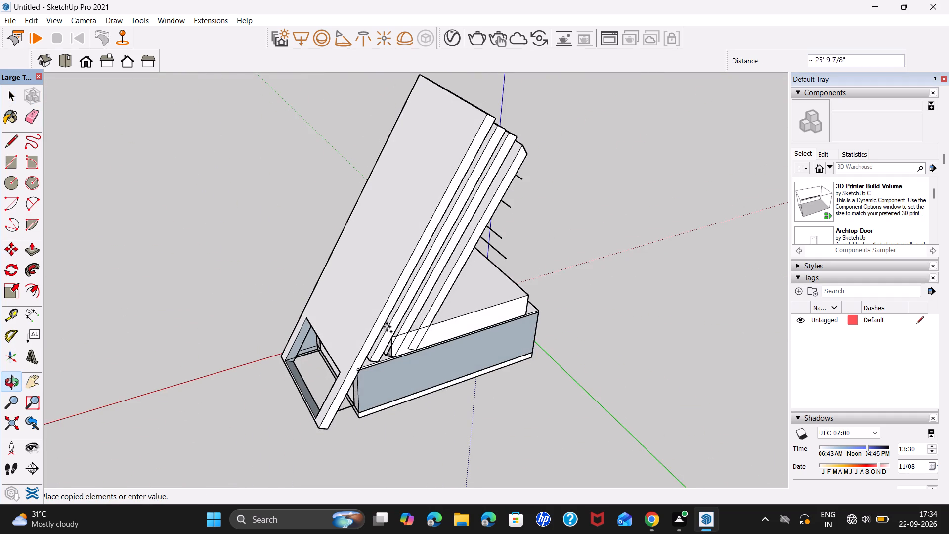
click(440, 320)
key(space)
Extend the two highest green-axis lines to the upper ends of the copied inclined lines, closing the top one's 5 5/8" gap.
middle_drag(595, 301, 196, 318)
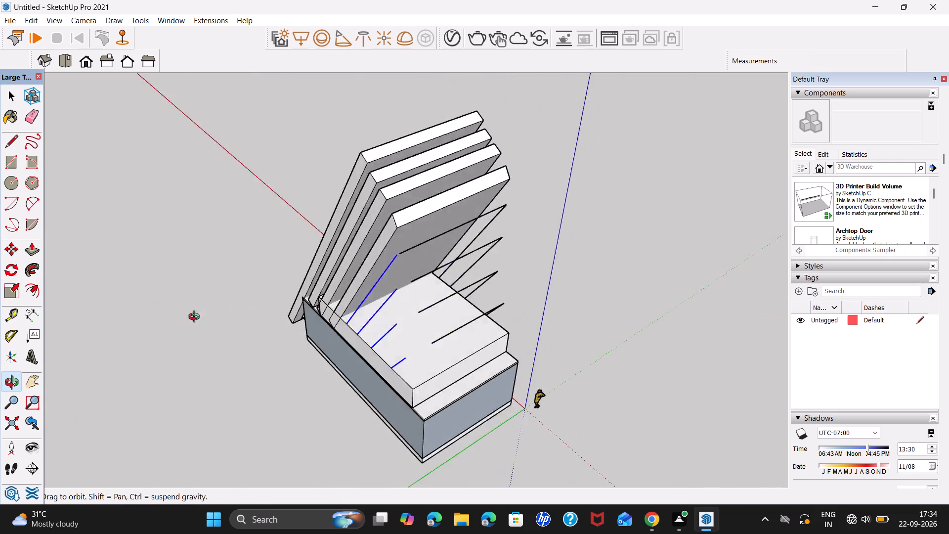
middle_drag(196, 318, 139, 305)
scroll(368, 300, up, 5)
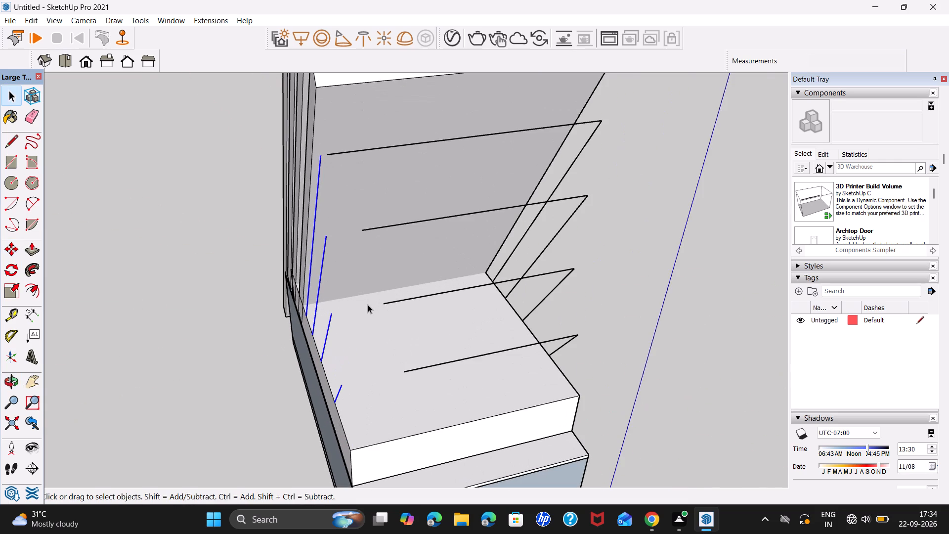
key(l)
click(328, 155)
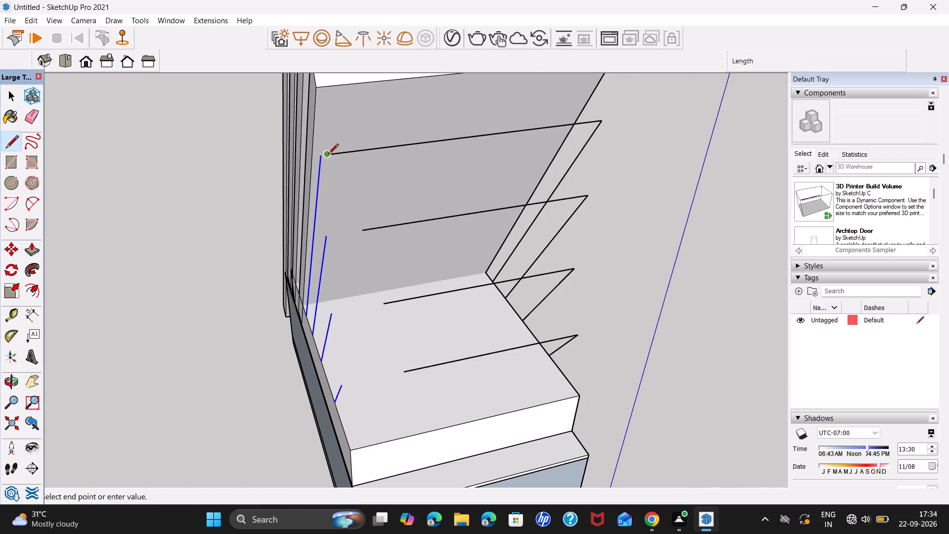
click(319, 158)
key(space)
key(l)
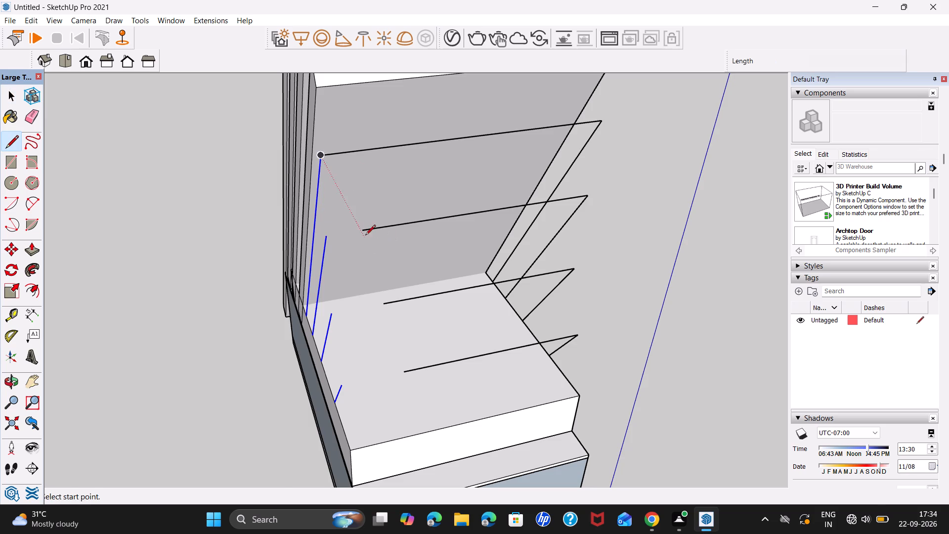
click(364, 230)
click(328, 237)
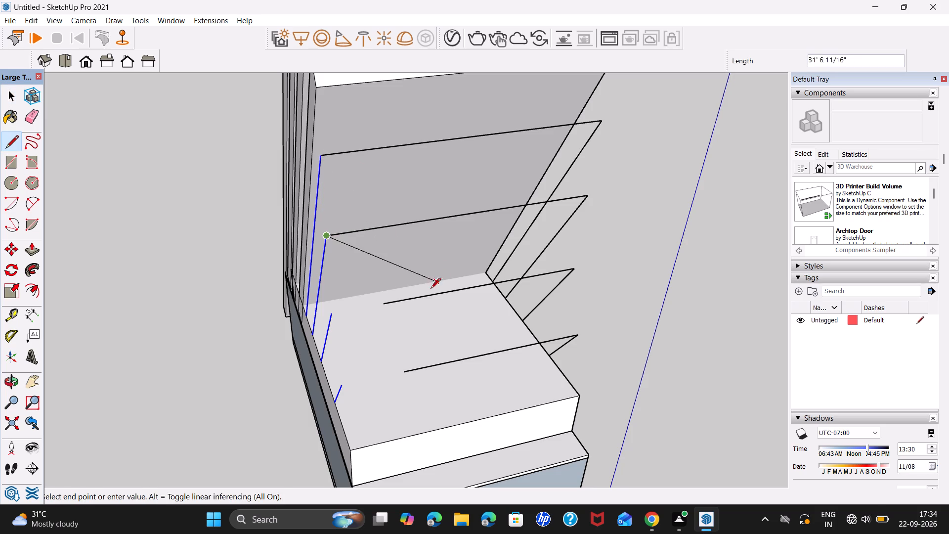
key(space)
Extend the two lower green-axis lines to the upper ends of their copied inclined lines, by 5' 8 9/16" on the lowest.
key(l)
click(385, 302)
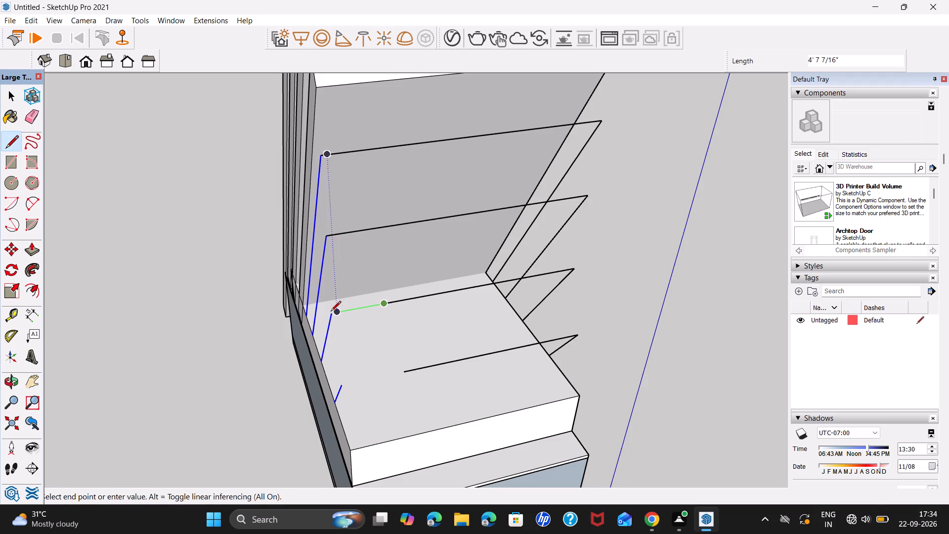
click(330, 313)
key(space)
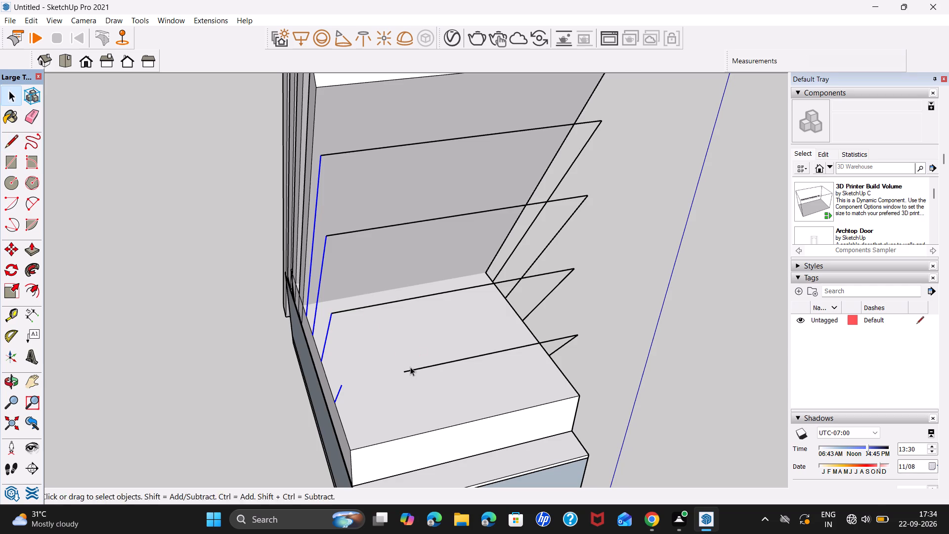
key(l)
click(404, 370)
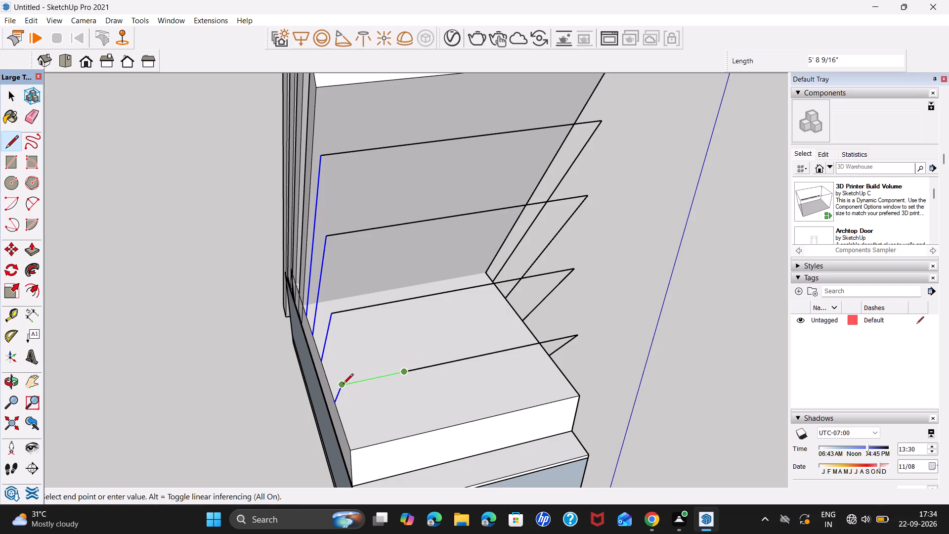
click(343, 385)
key(space)
Draw 23' 3 3/8" base lines across the upper block between the feet of the two longest inclined pairs, closing their faces.
middle_drag(423, 406, 278, 344)
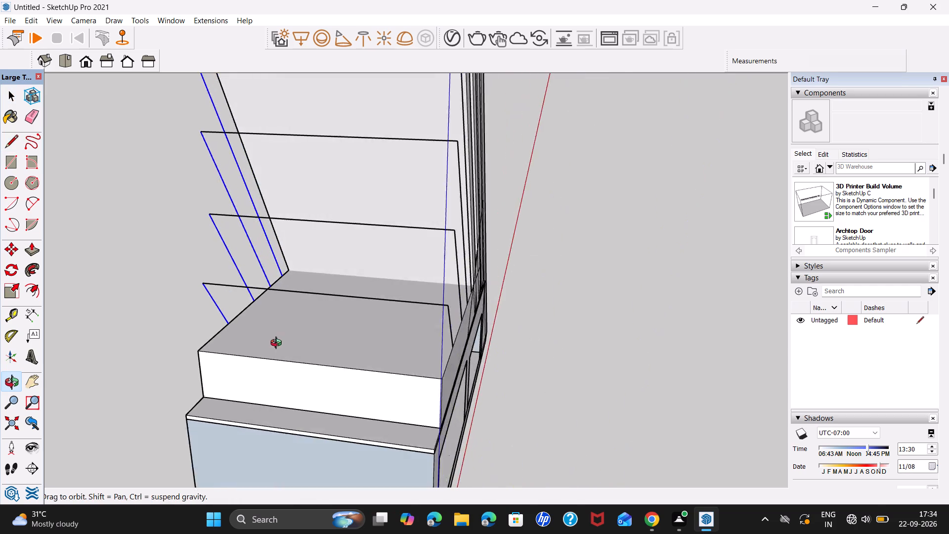
middle_drag(278, 344, 334, 471)
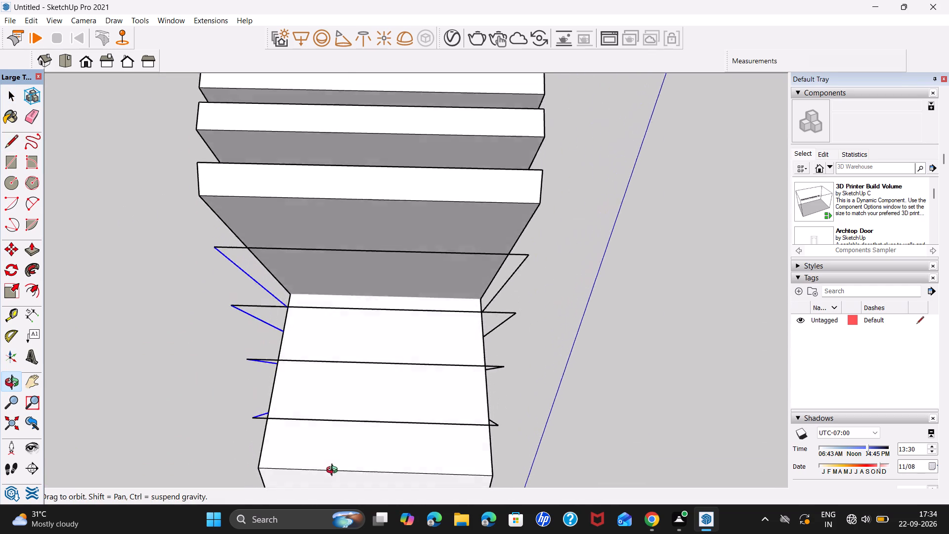
middle_drag(334, 471, 382, 484)
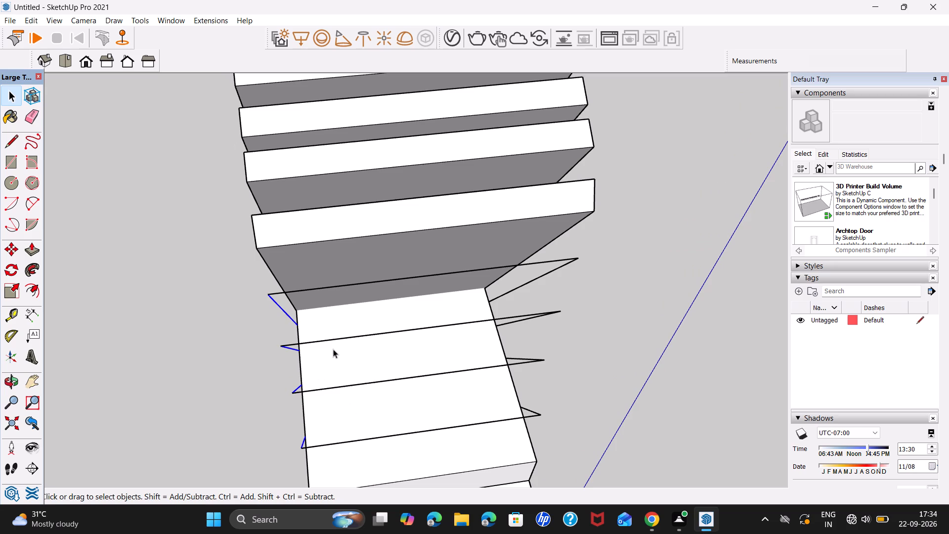
click(350, 374)
key(l)
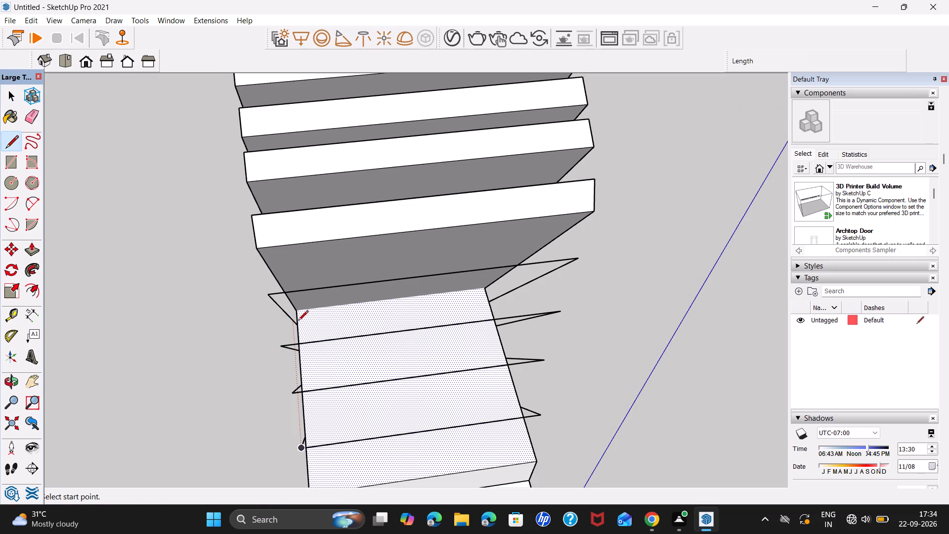
click(295, 326)
click(486, 302)
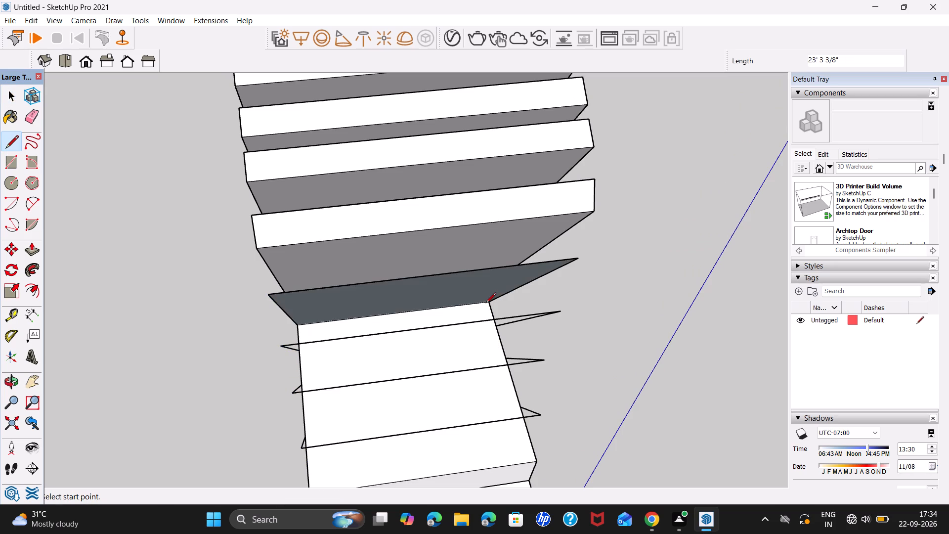
key(space)
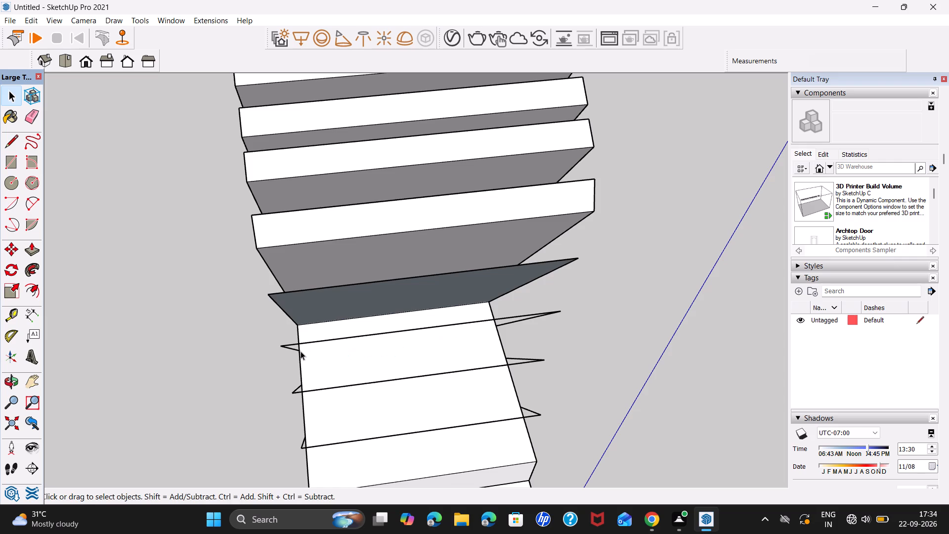
key(l)
click(300, 353)
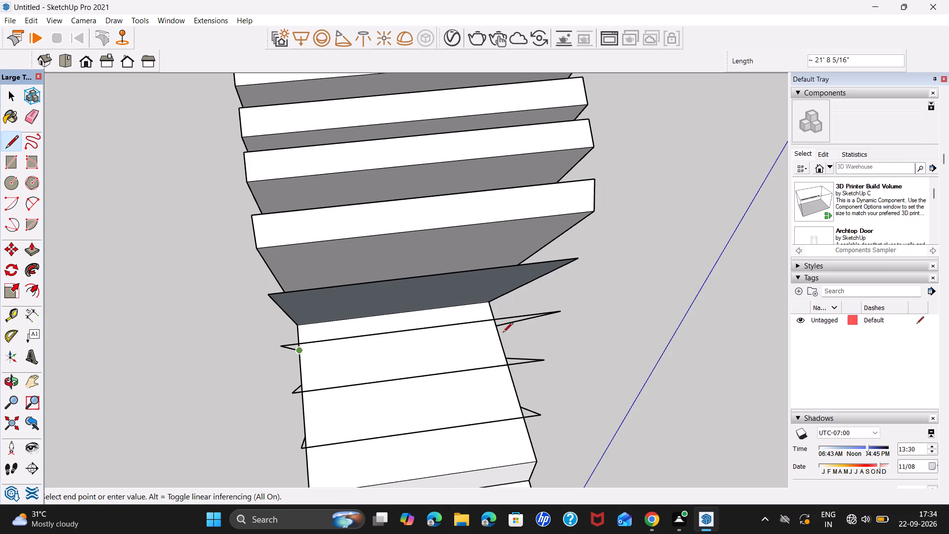
click(497, 327)
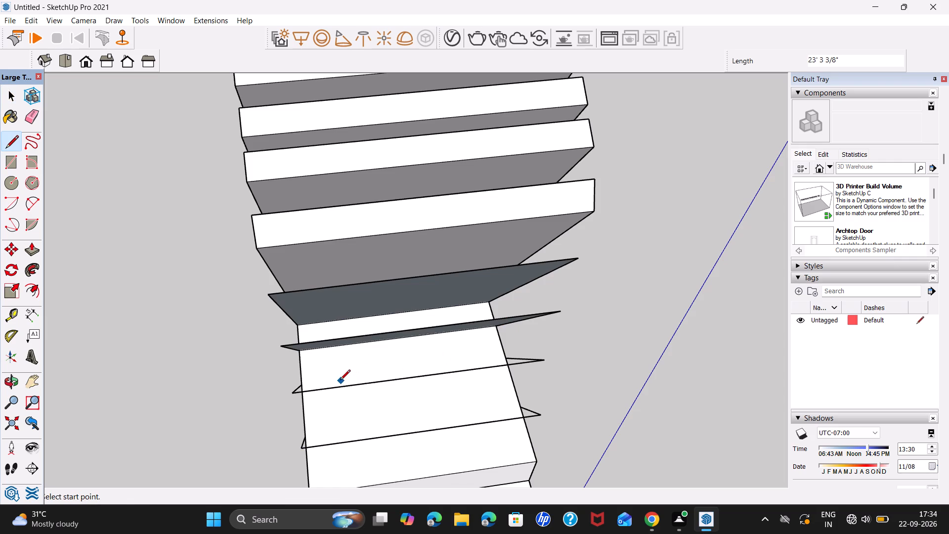
key(space)
Draw 23' 3 3/8" base lines across the upper block between the feet of the two shorter inclined pairs, closing their faces.
key(l)
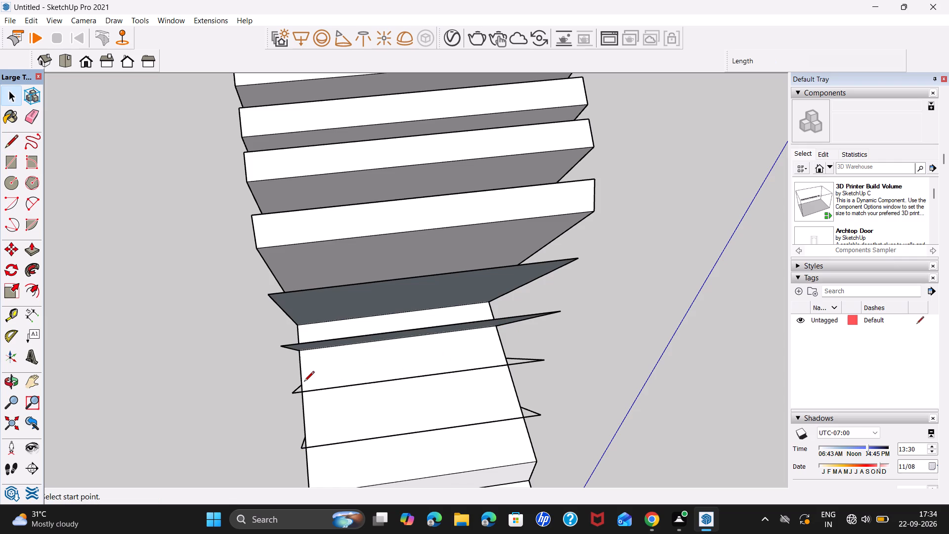
click(302, 386)
click(512, 356)
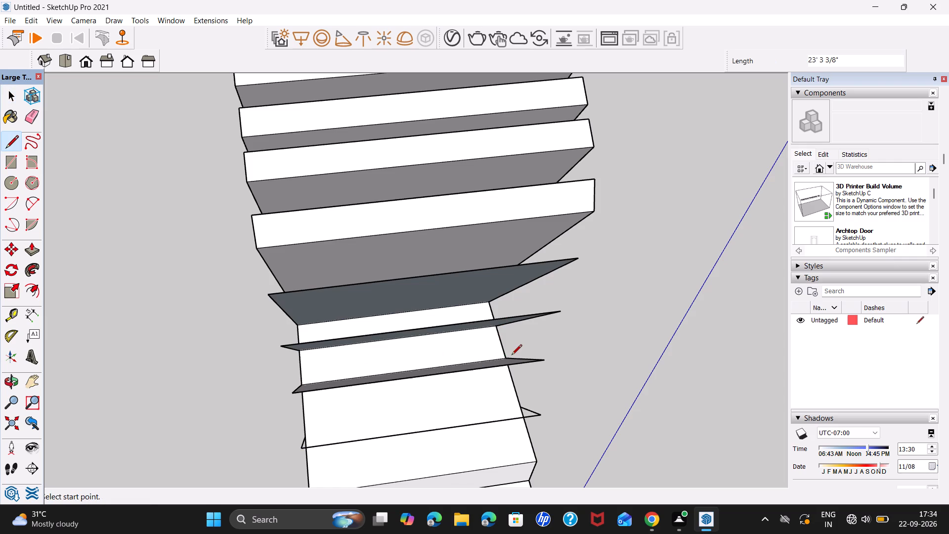
key(space)
key(l)
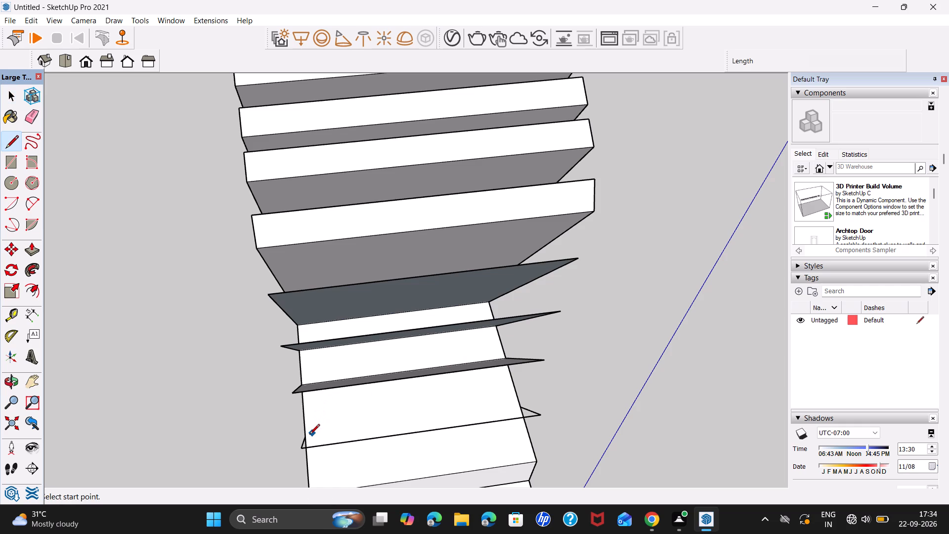
click(305, 439)
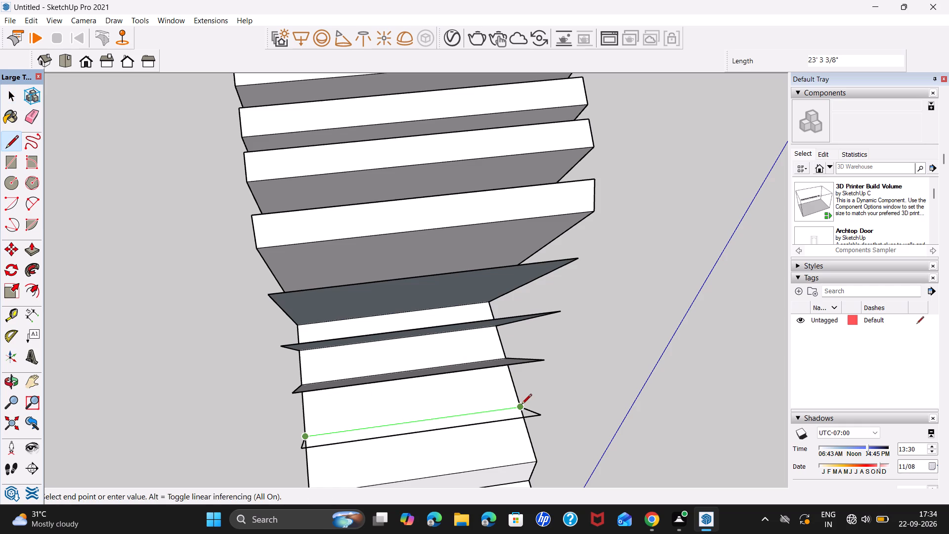
click(521, 405)
key(space)
scroll(556, 415, down, 4)
middle_drag(627, 409, 264, 315)
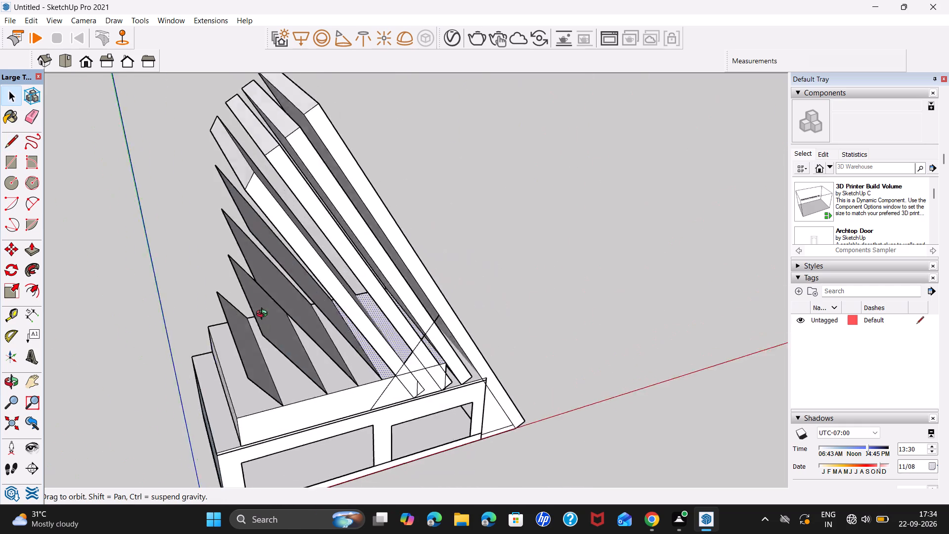
Push/Pull the longest of the four new inclined faces by 1' on one side and 2' on the other.
middle_drag(264, 315, 236, 226)
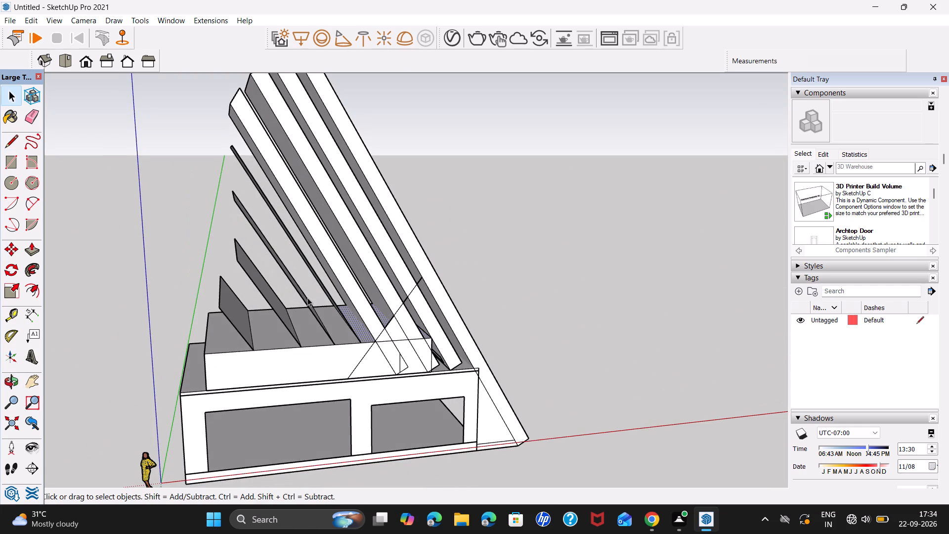
middle_drag(308, 298, 385, 273)
click(348, 283)
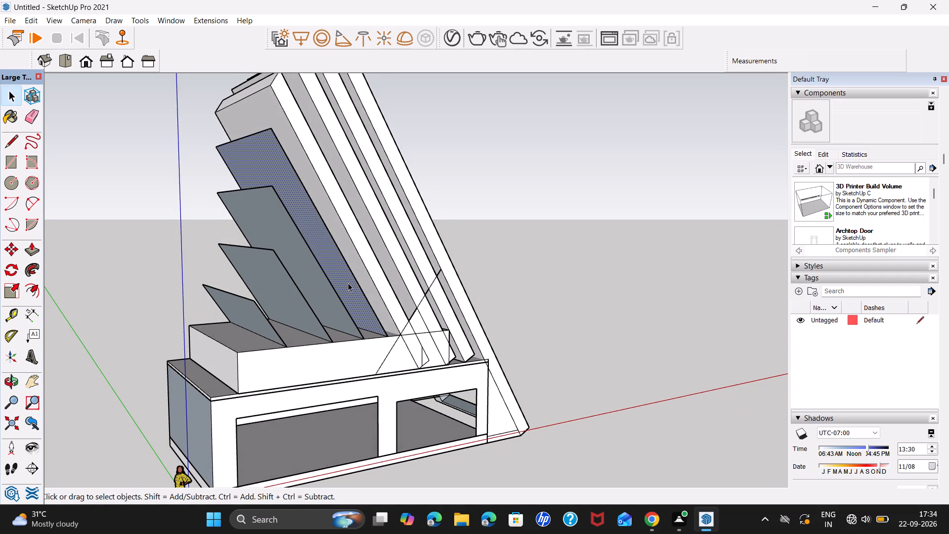
key(p)
click(346, 285)
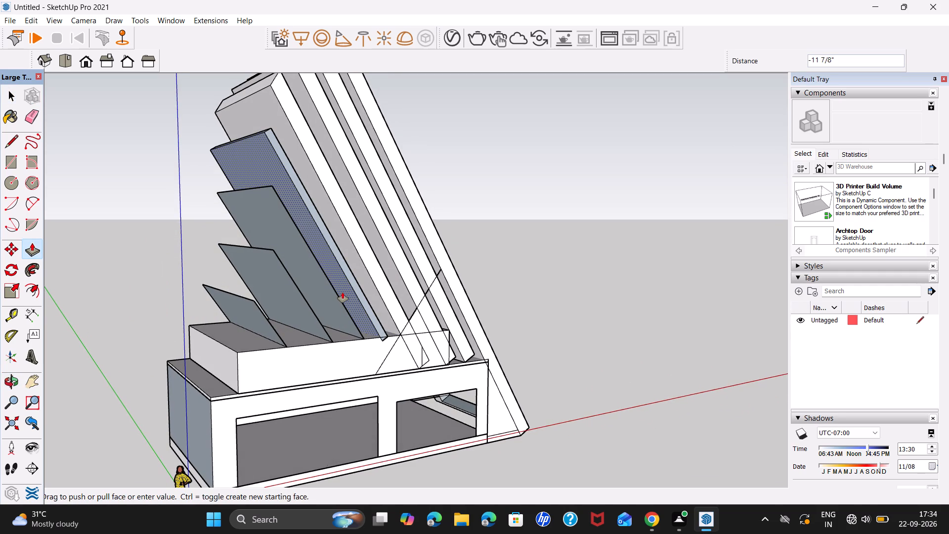
scroll(343, 292, up, 6)
middle_drag(343, 292, 265, 309)
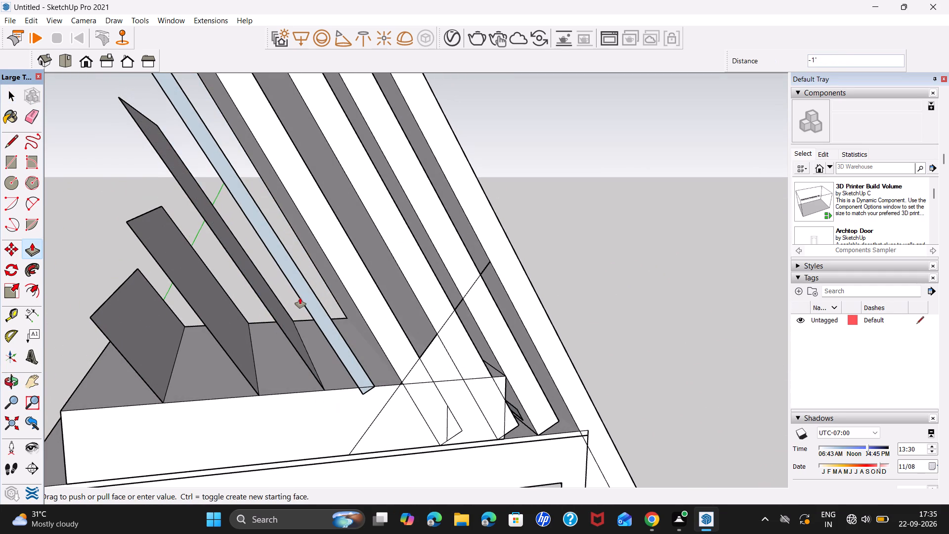
text(1')
key(Return)
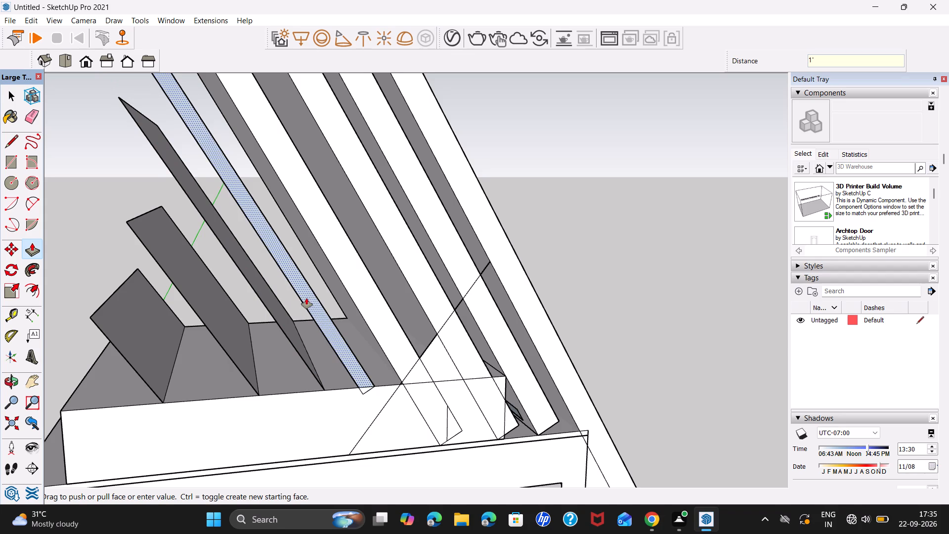
middle_drag(315, 299, 284, 321)
click(299, 302)
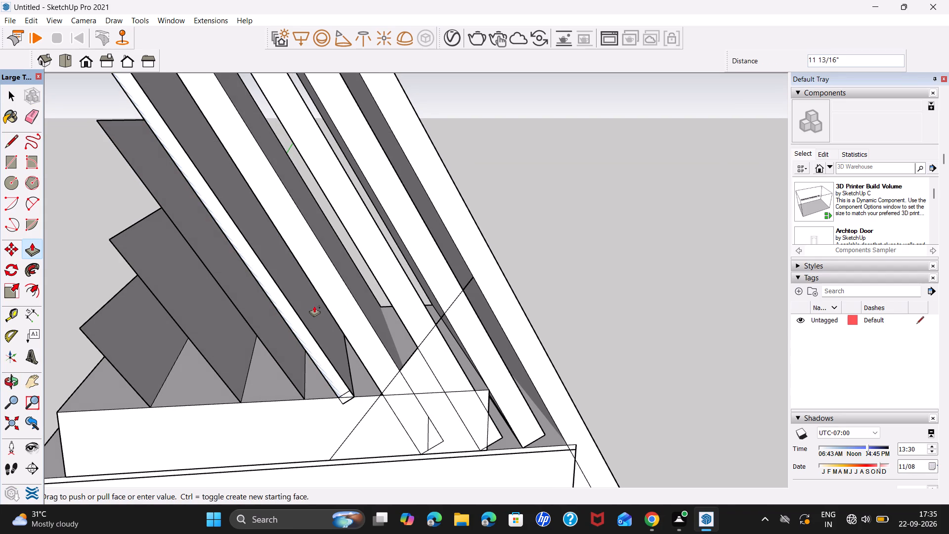
key(2)
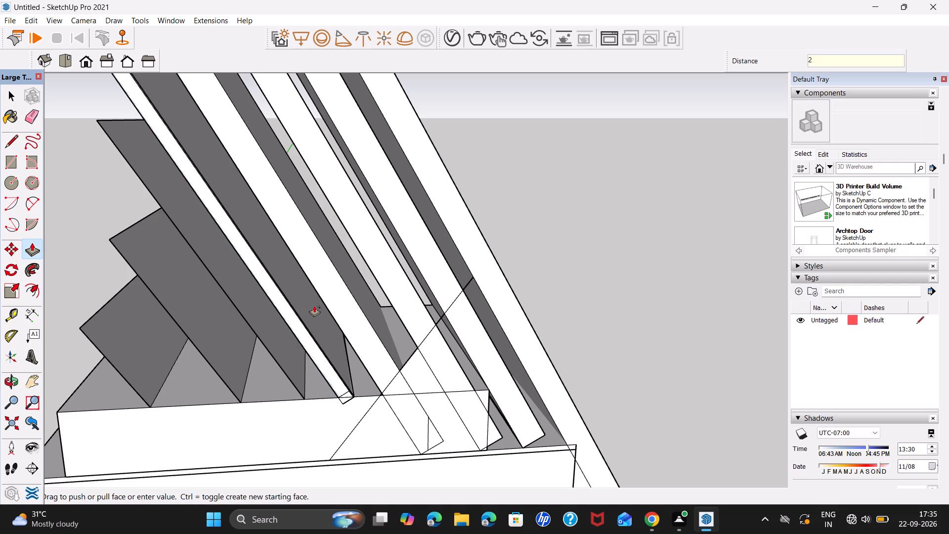
key(apostrophe)
key(Return)
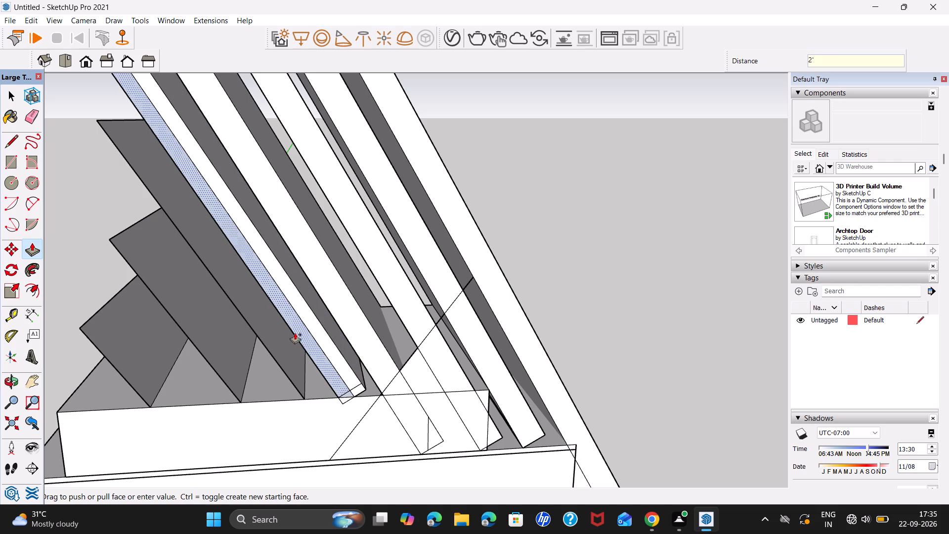
Delete the lengthwise seam edges on the thickened slab's long side and upper end, and reverse its merged side face.
key(space)
click(302, 326)
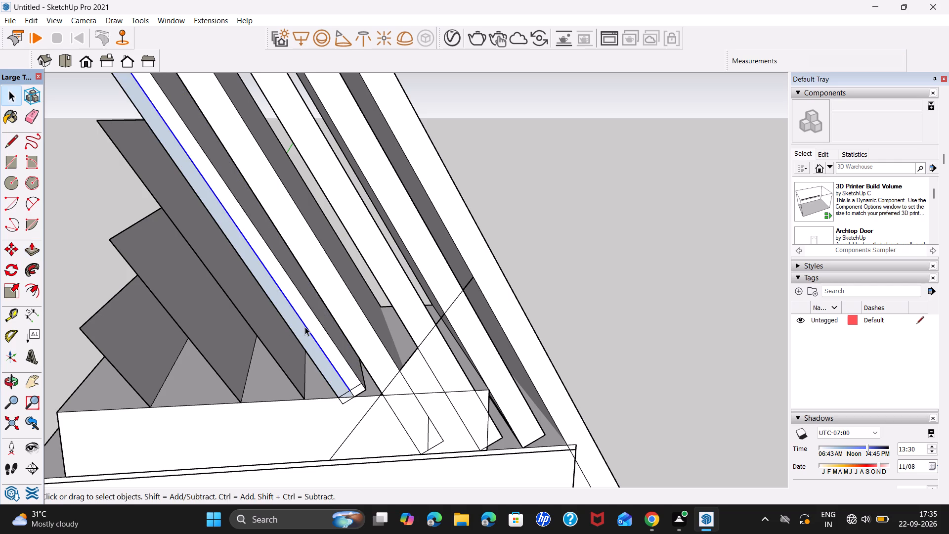
key(Delete)
right_click(313, 341)
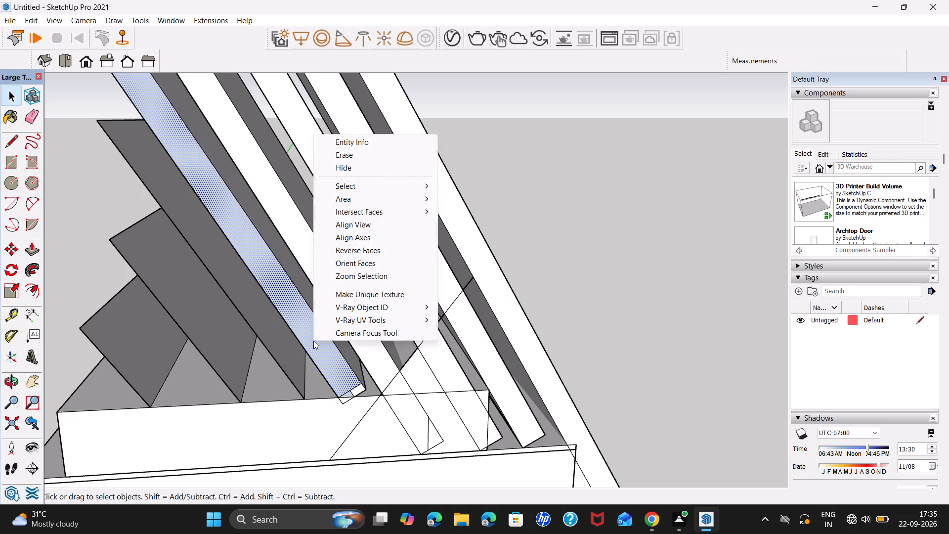
click(381, 254)
scroll(302, 348, up, 3)
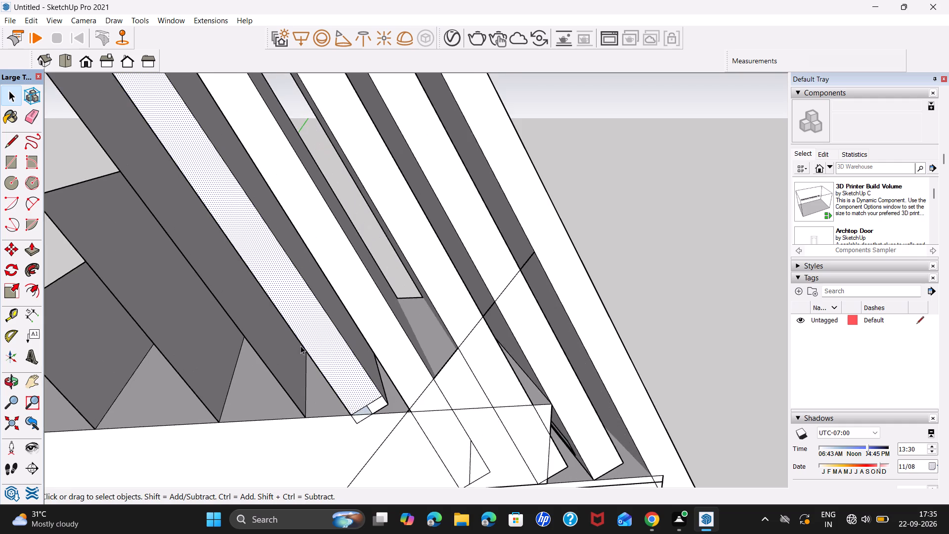
scroll(300, 344, down, 14)
middle_drag(288, 343, 367, 340)
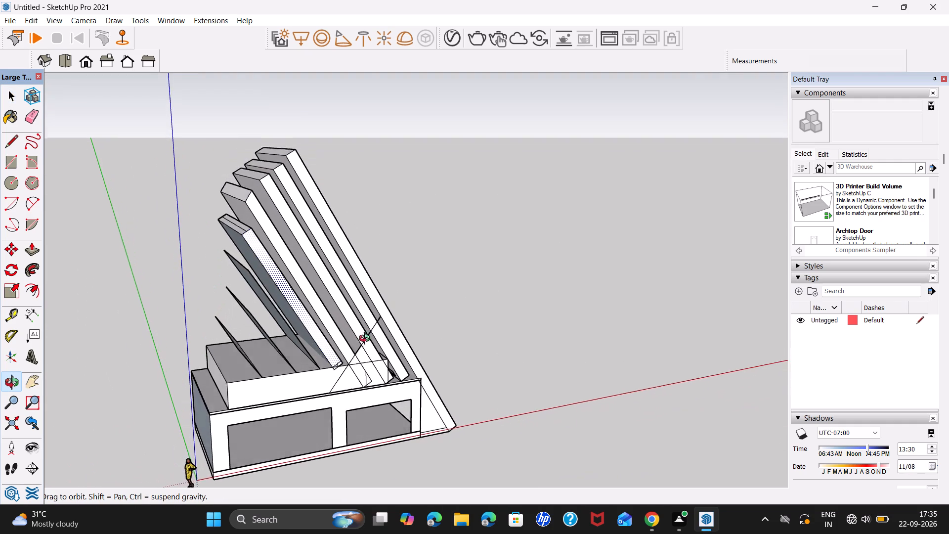
middle_drag(367, 340, 365, 344)
scroll(241, 245, up, 6)
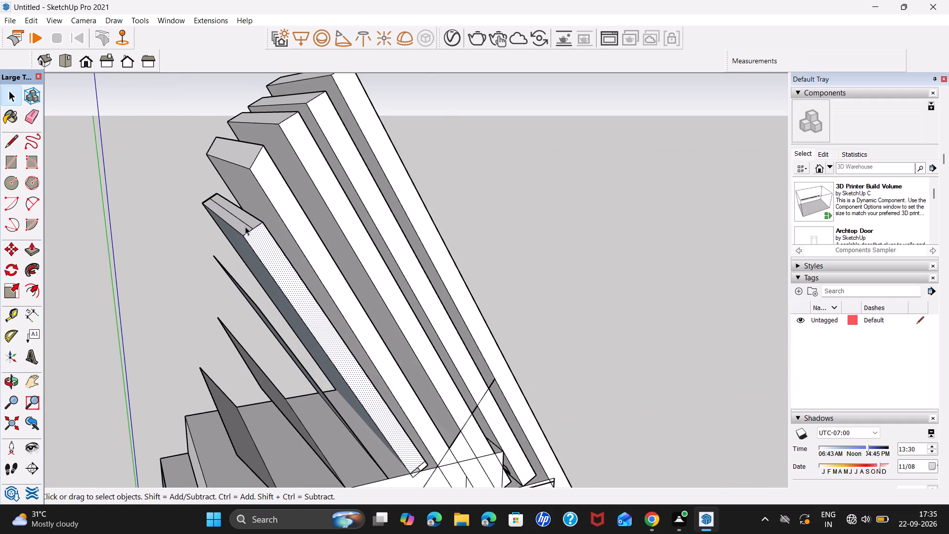
click(247, 225)
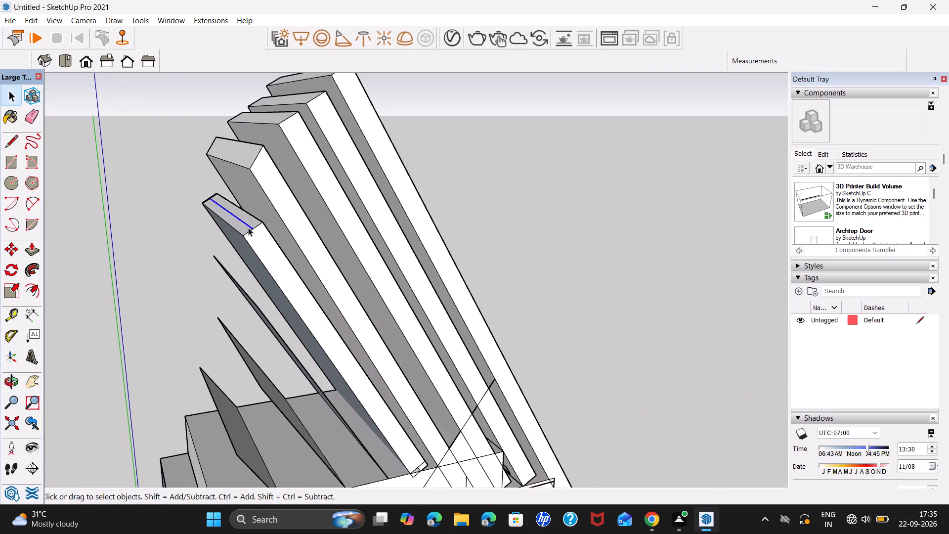
key(Delete)
Push/Pull the second-longest new inclined face by 1' on one side and 2' on the other.
middle_drag(300, 401, 255, 363)
scroll(301, 385, up, 7)
middle_drag(327, 391, 289, 393)
scroll(289, 393, down, 2)
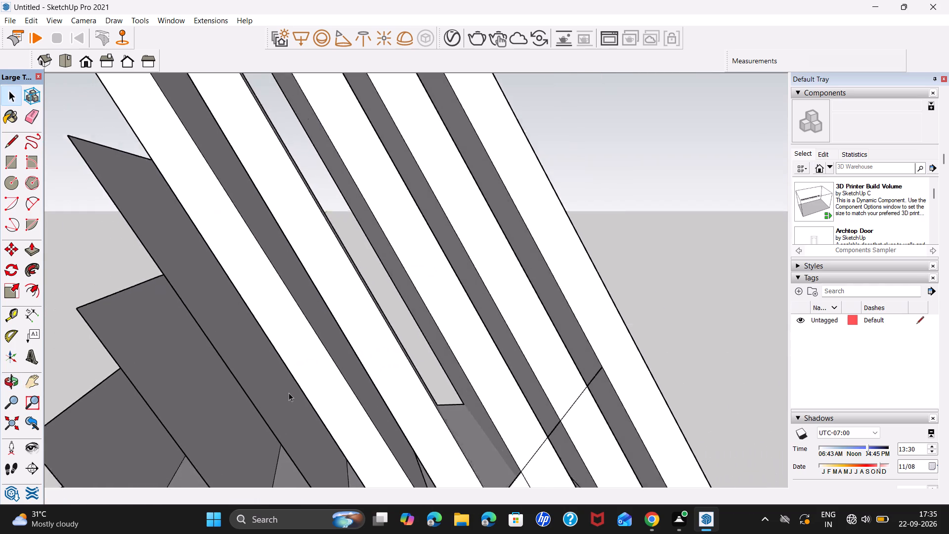
scroll(289, 393, down, 2)
click(277, 401)
key(p)
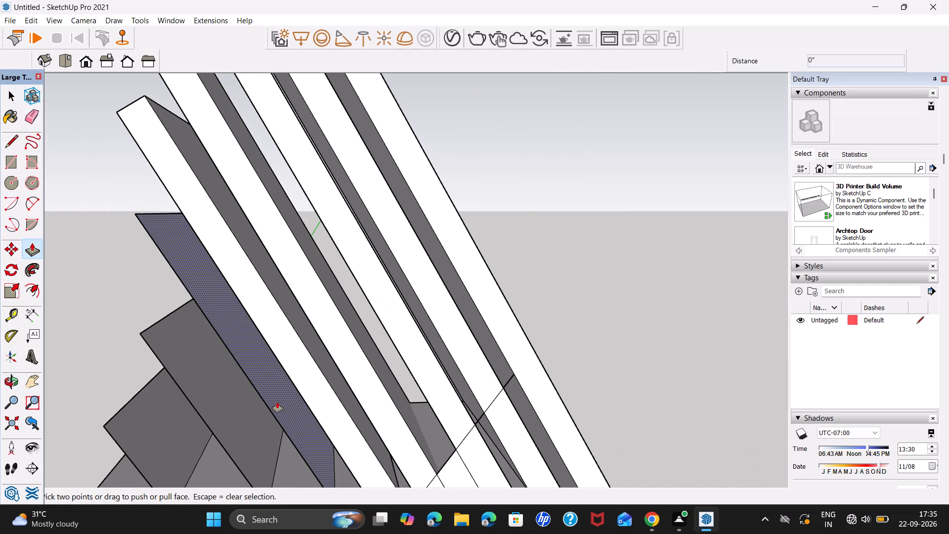
click(277, 402)
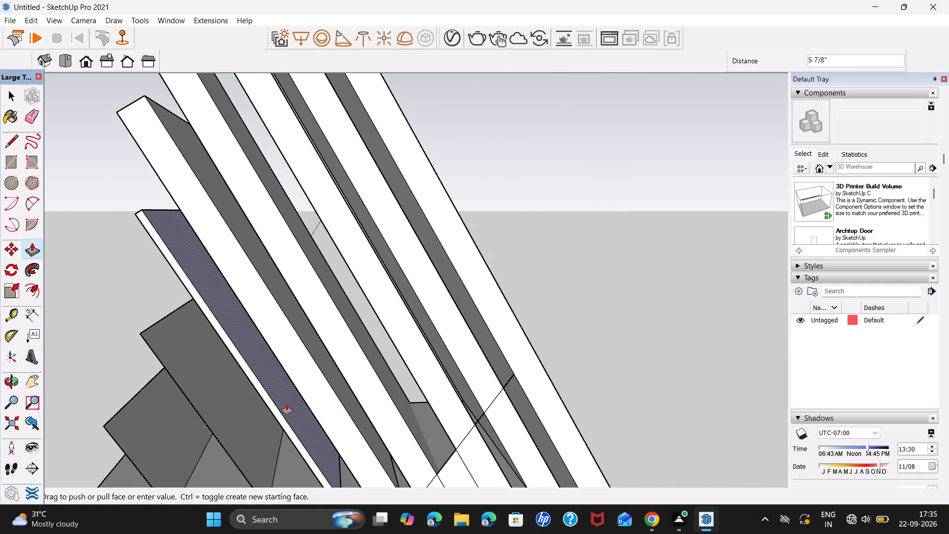
text(1')
key(Return)
middle_drag(278, 416, 345, 367)
click(339, 374)
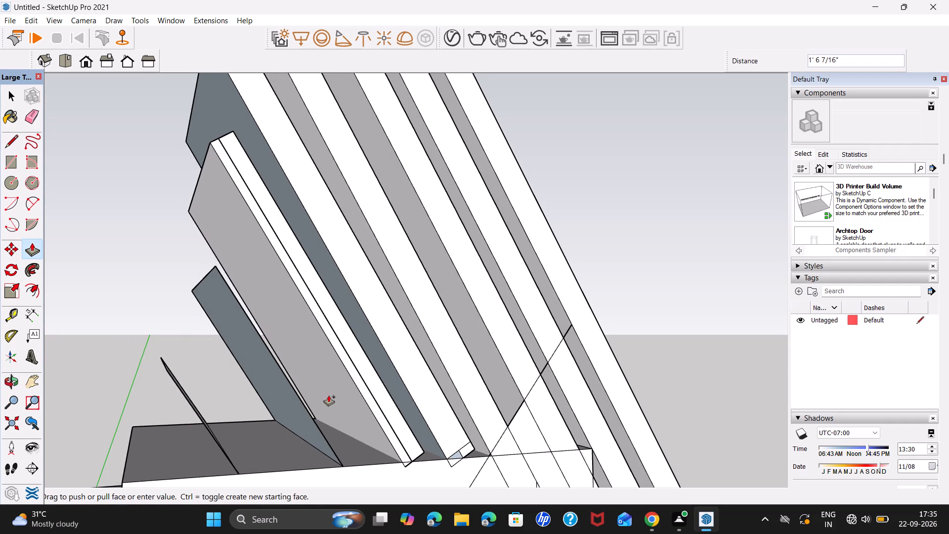
text(2')
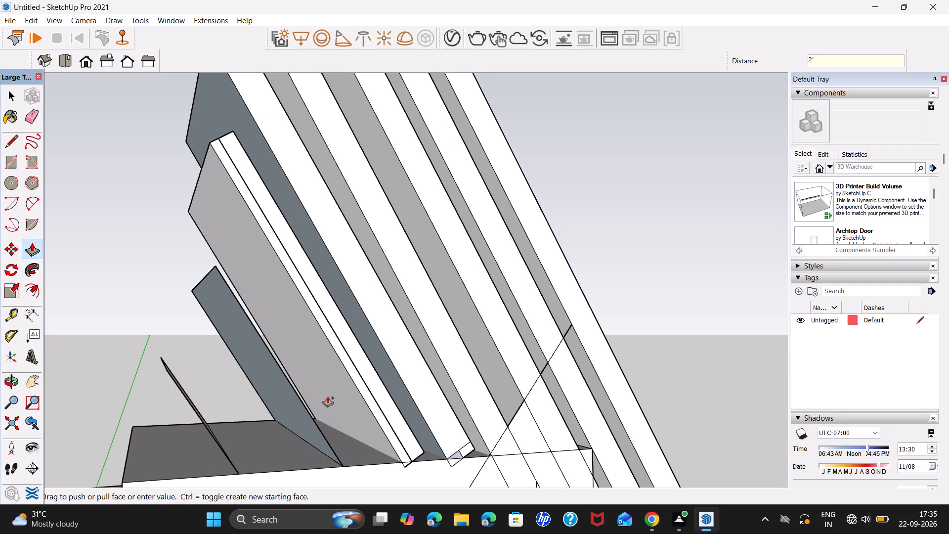
key(Return)
Delete the seam edge along the second slab's side and the lengthwise and crosswise leftover edges on its upper end.
key(space)
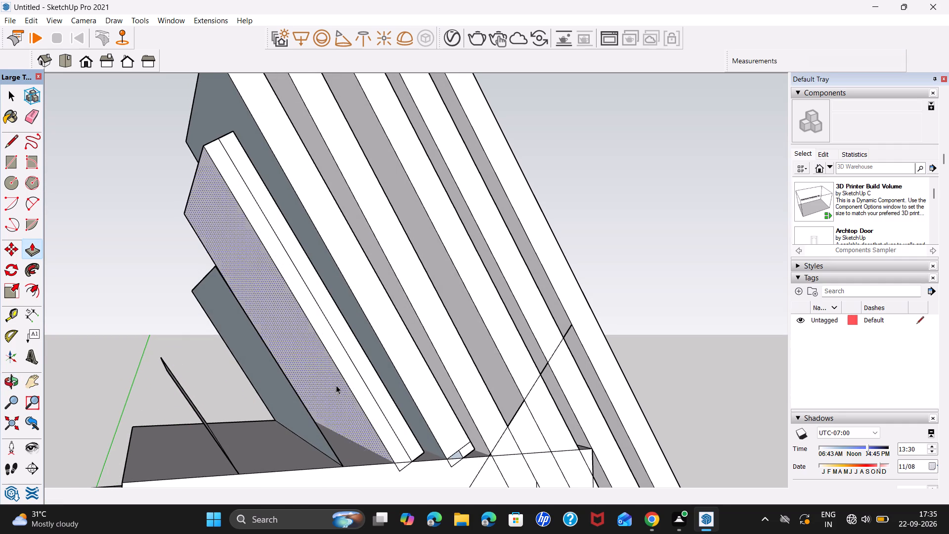
click(369, 392)
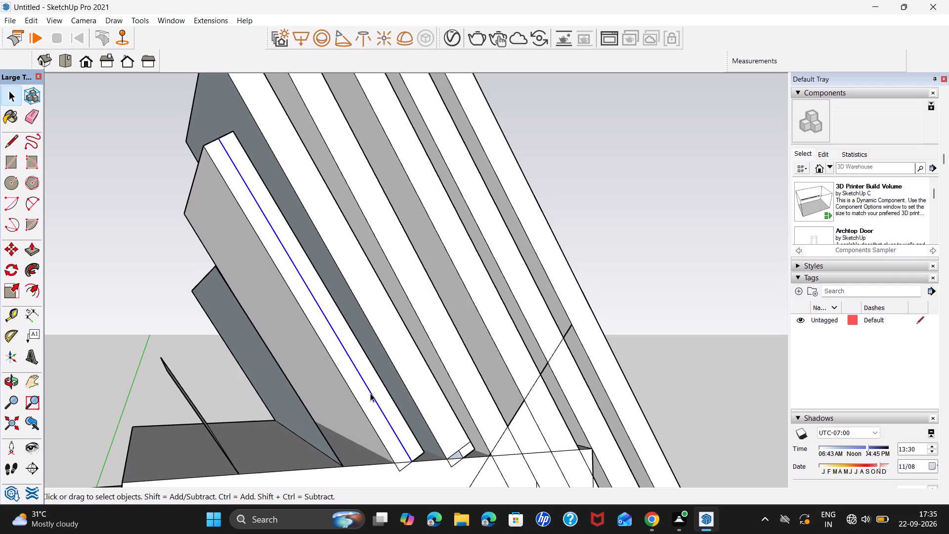
key(Delete)
middle_drag(326, 321, 533, 498)
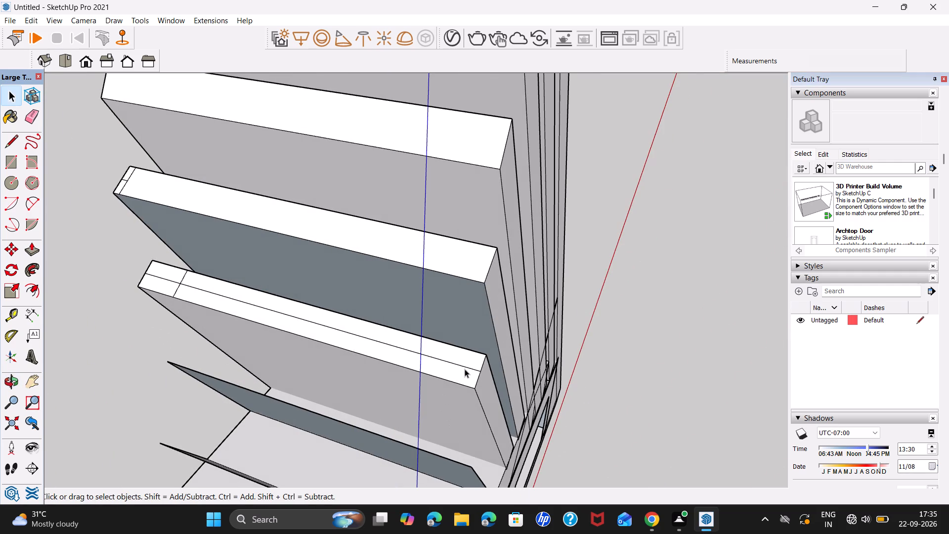
click(467, 369)
key(Delete)
click(171, 278)
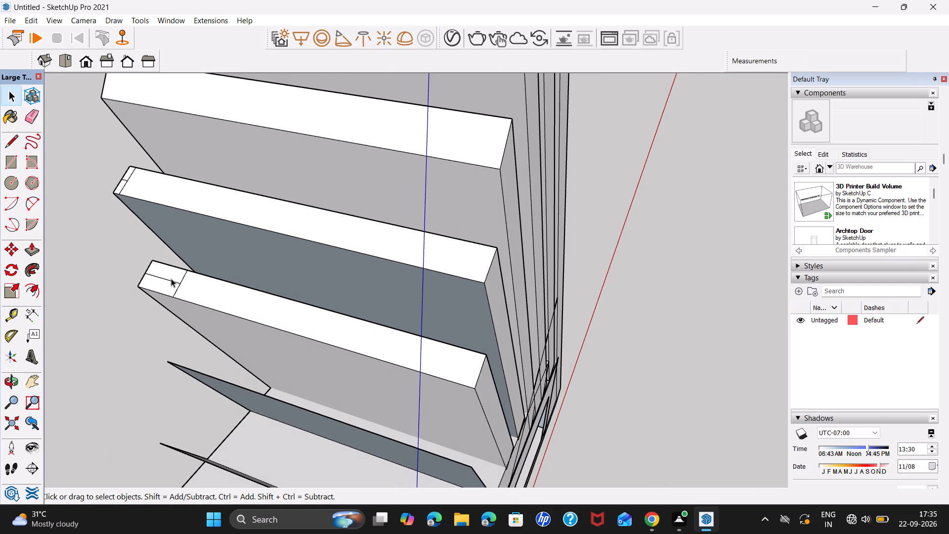
click(175, 282)
key(Delete)
click(178, 286)
key(Delete)
Delete the two short leftover edges at the far corner of the longest new slab's upper end.
click(125, 180)
key(Delete)
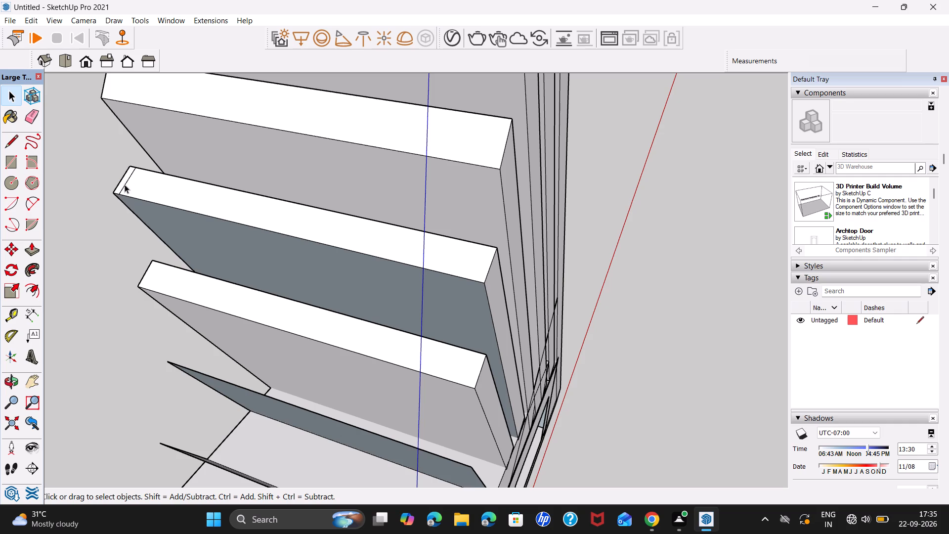
click(125, 184)
key(Delete)
Push/Pull the third new inclined face, second from the lowest, by 1' on one side and 2' on the other.
scroll(207, 302, down, 4)
middle_drag(307, 423, 207, 359)
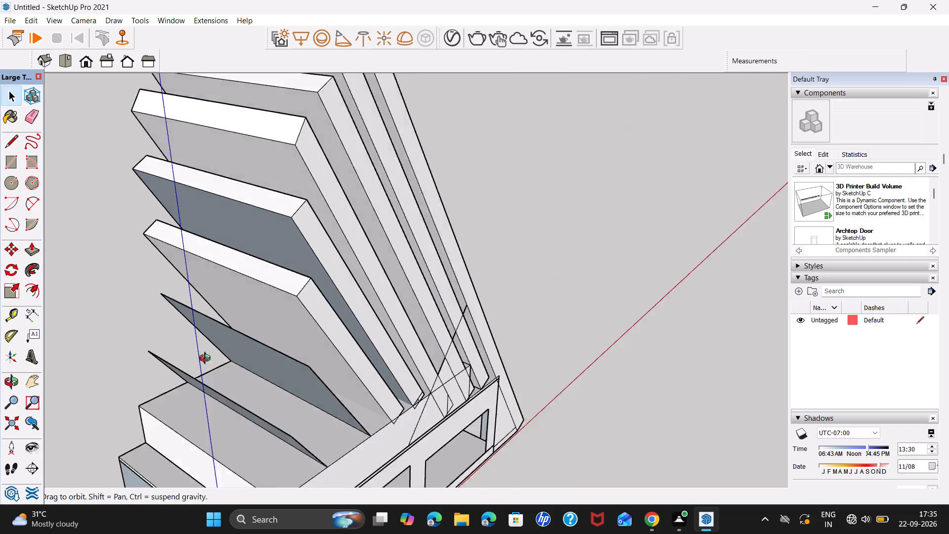
middle_drag(207, 359, 149, 339)
middle_drag(304, 364, 233, 385)
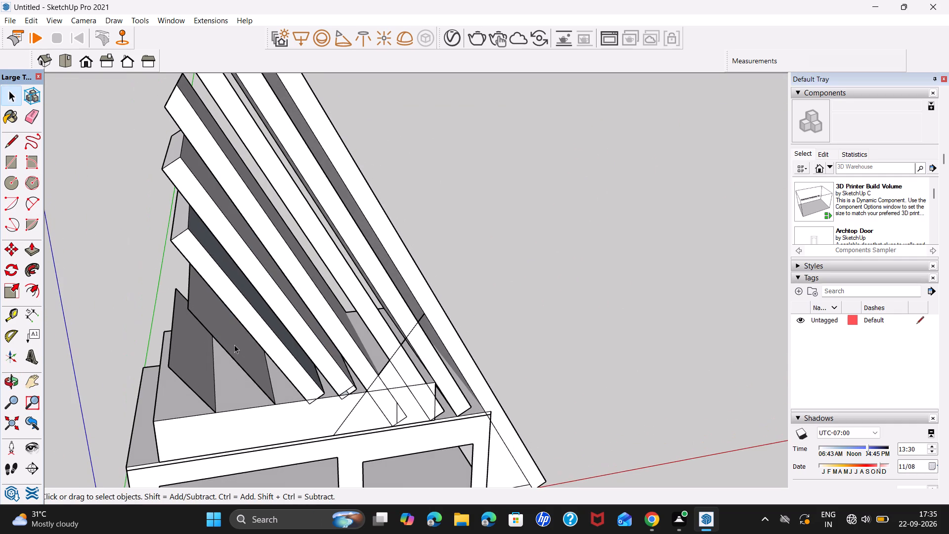
click(234, 345)
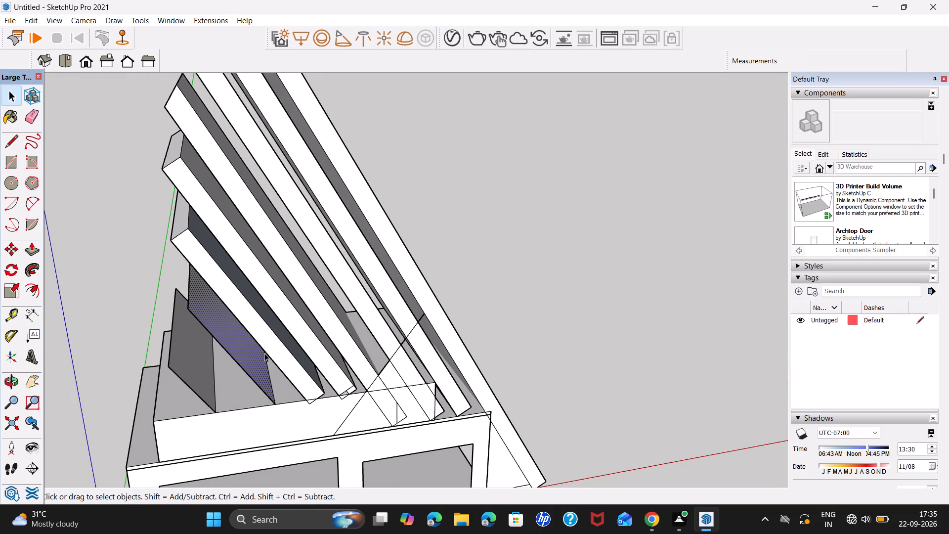
key(p)
click(250, 358)
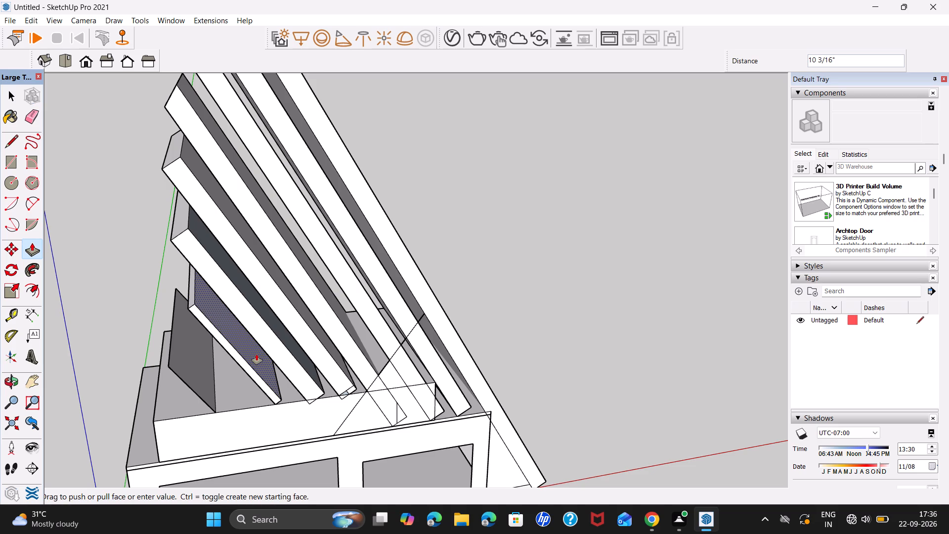
key(1)
key(apostrophe)
key(Return)
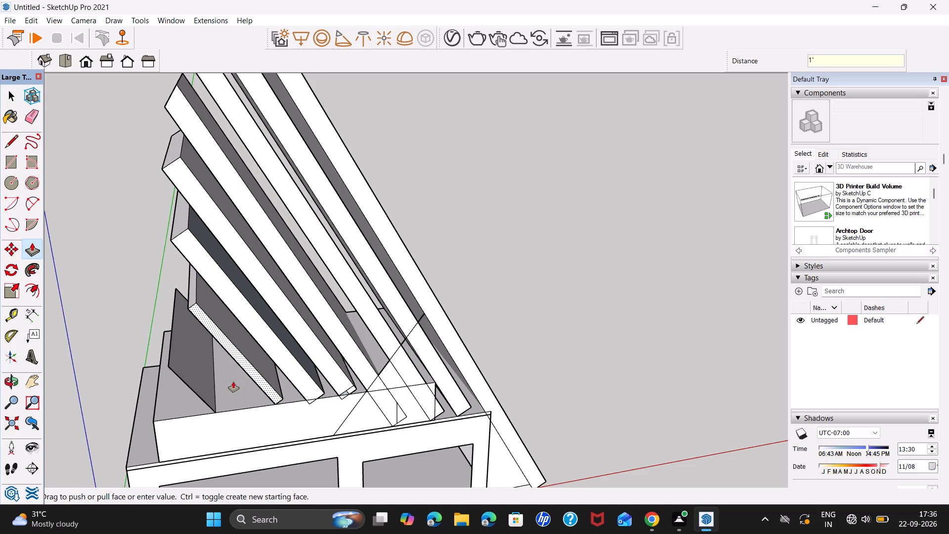
middle_drag(233, 382, 332, 324)
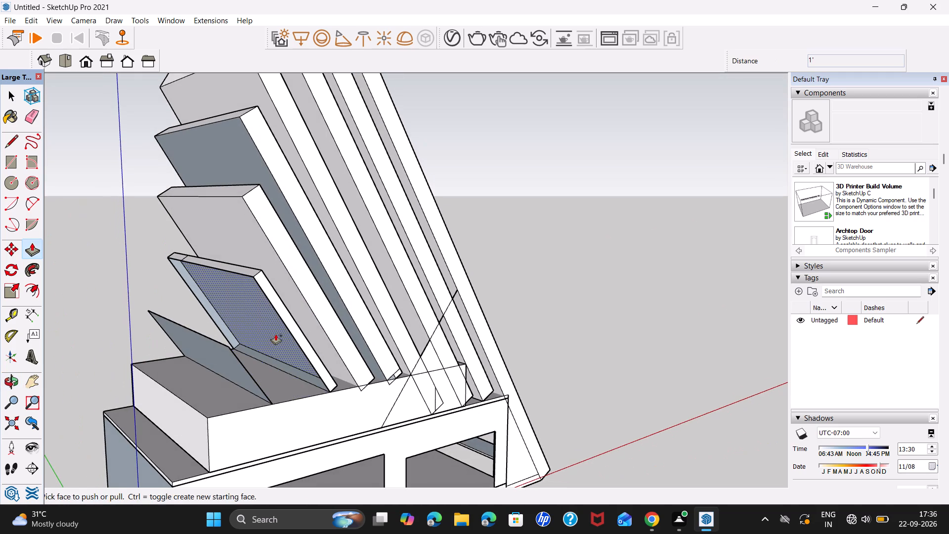
click(276, 334)
text(2')
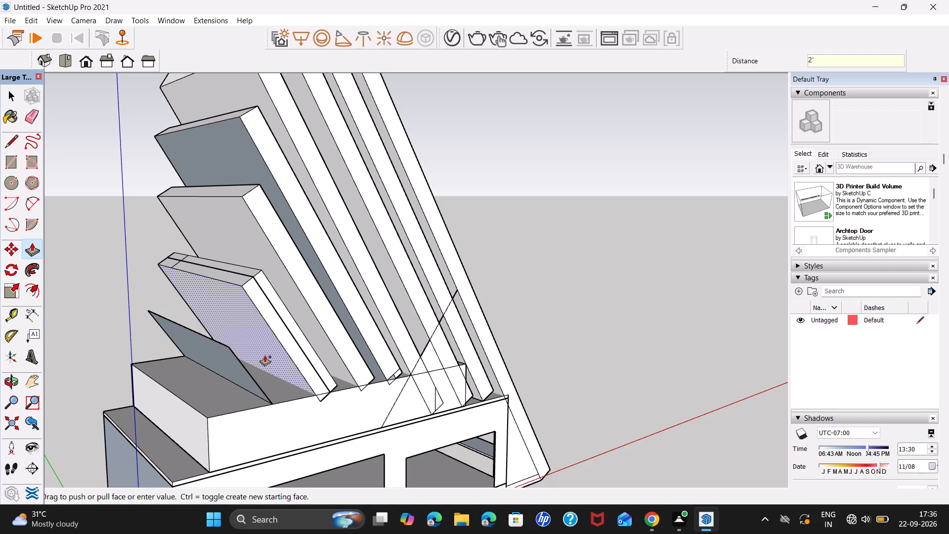
key(Return)
Delete the seam edge along the second-lowest slab's side and the lengthwise and crosswise leftover edges on its upper end.
key(space)
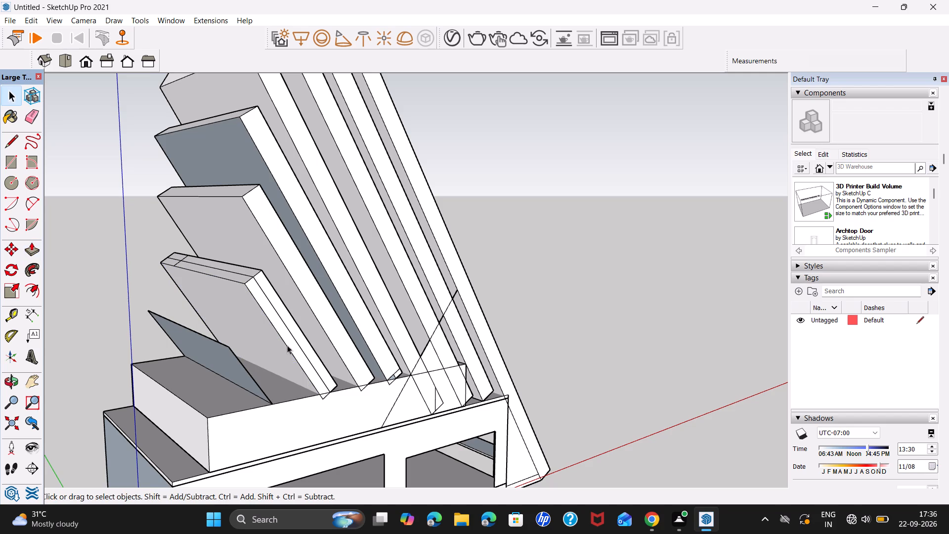
click(303, 353)
key(Delete)
click(239, 273)
key(Delete)
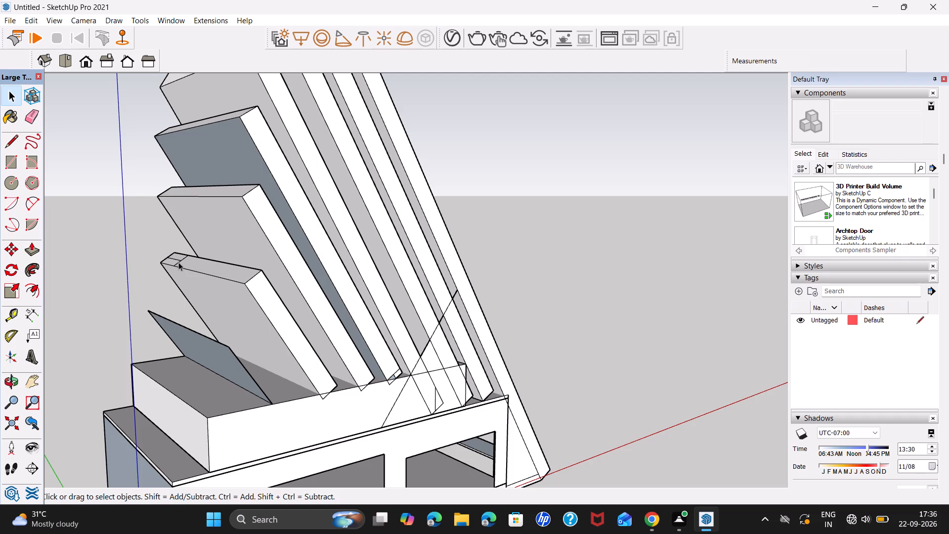
click(178, 262)
key(Delete)
click(180, 260)
key(Delete)
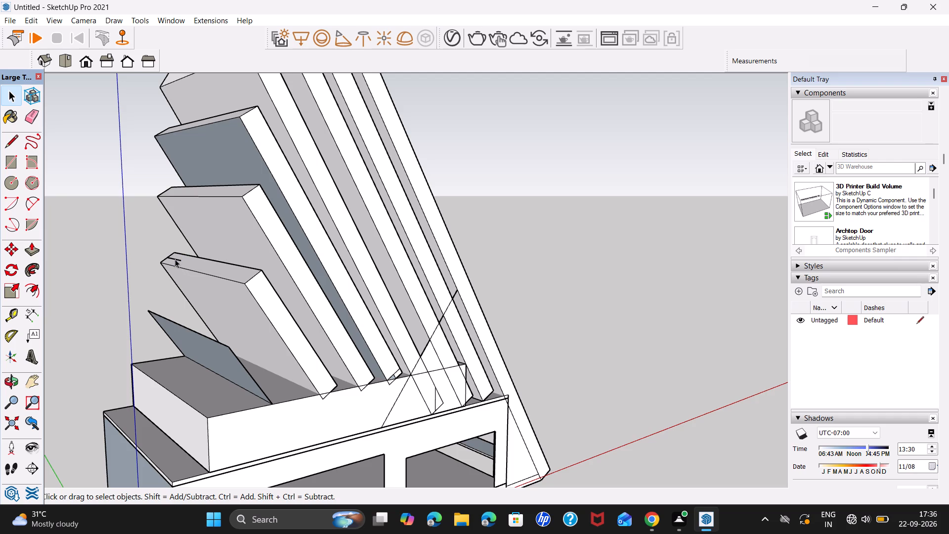
click(175, 259)
key(Delete)
Push/Pull the lowest, shortest inclined face by 1' on one side and 2' on the other.
middle_drag(246, 372, 129, 392)
scroll(188, 353, up, 4)
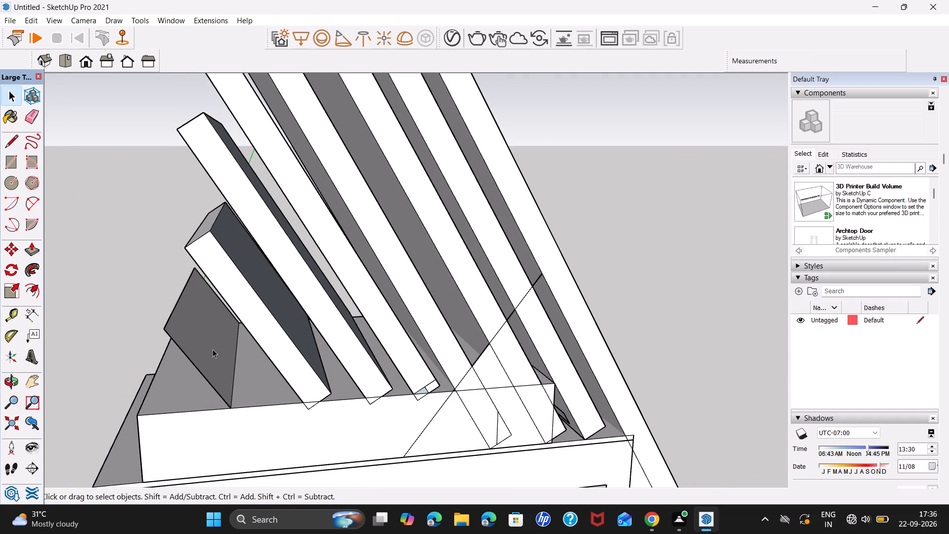
click(213, 349)
key(p)
click(212, 350)
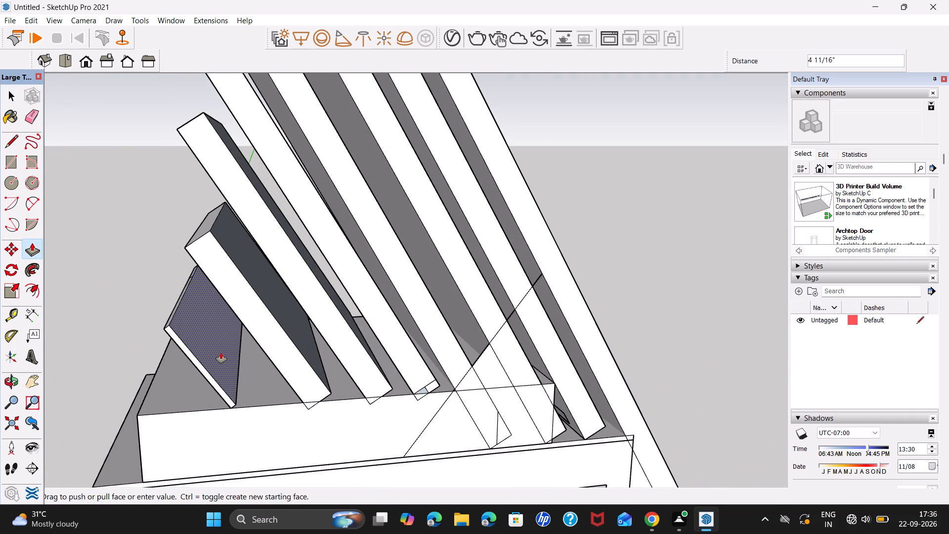
text(1')
key(Return)
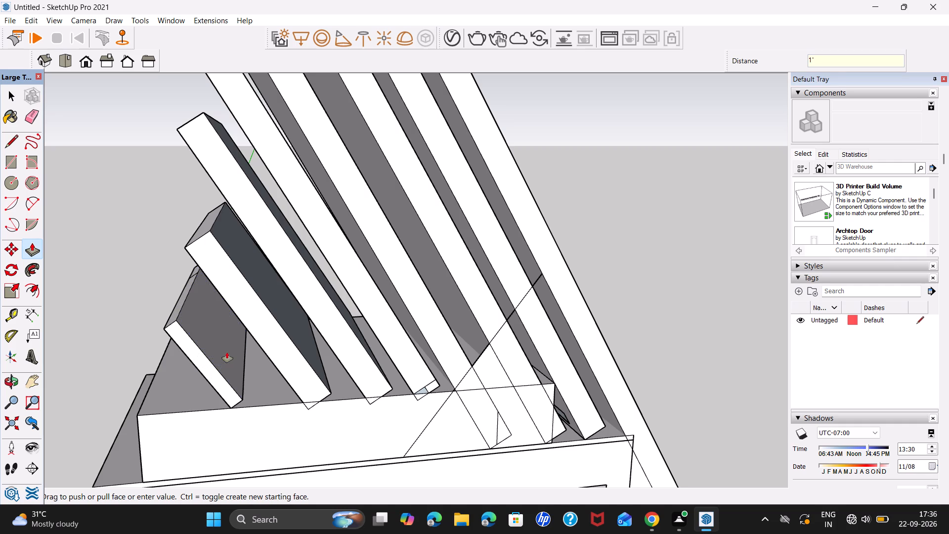
middle_drag(212, 377, 333, 344)
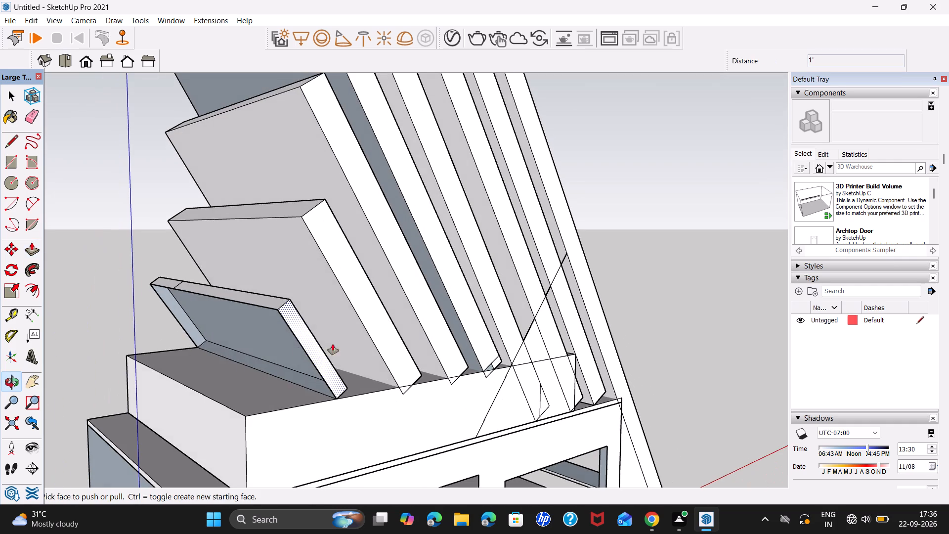
click(278, 340)
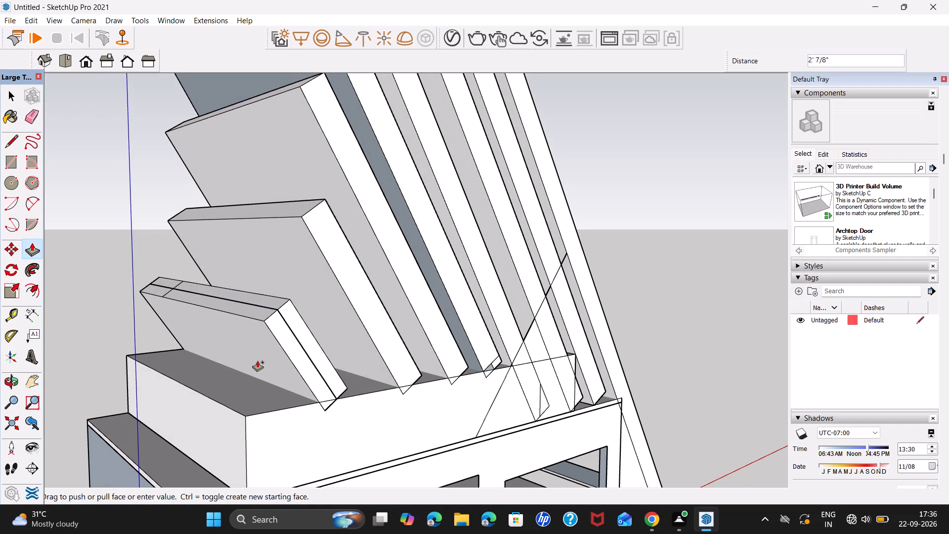
text(2')
key(Return)
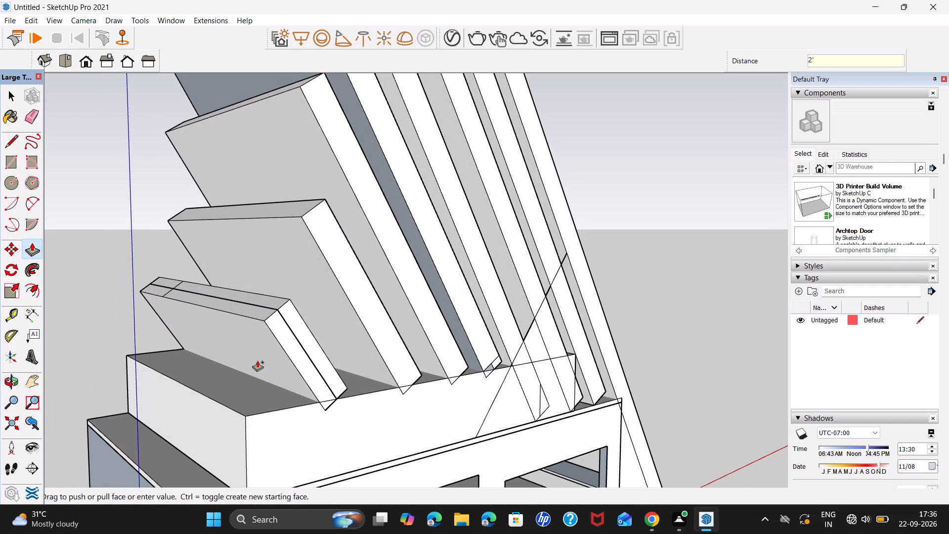
Delete the seam edge along the shortest slab's side and the lengthwise and crosswise leftover edges on its upper end.
key(space)
click(300, 346)
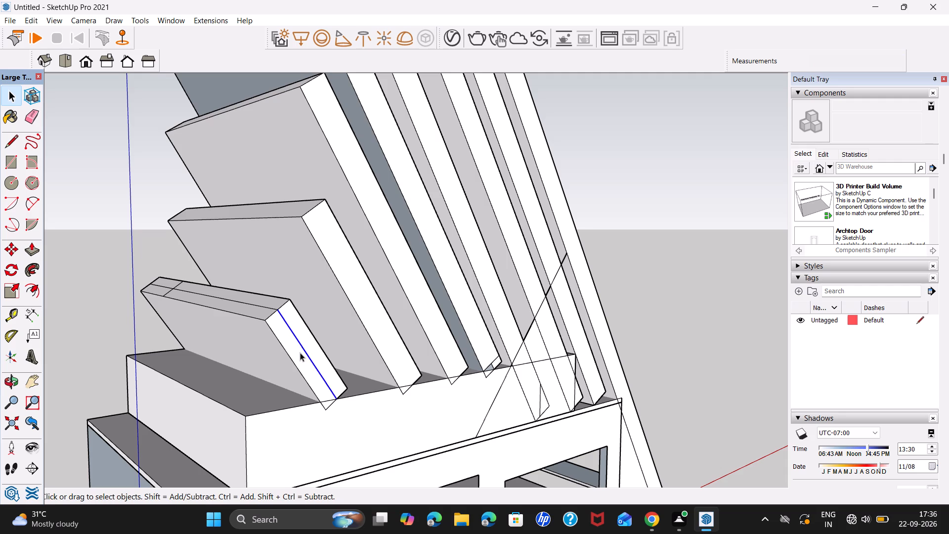
key(Delete)
click(270, 309)
key(Delete)
click(171, 290)
key(Delete)
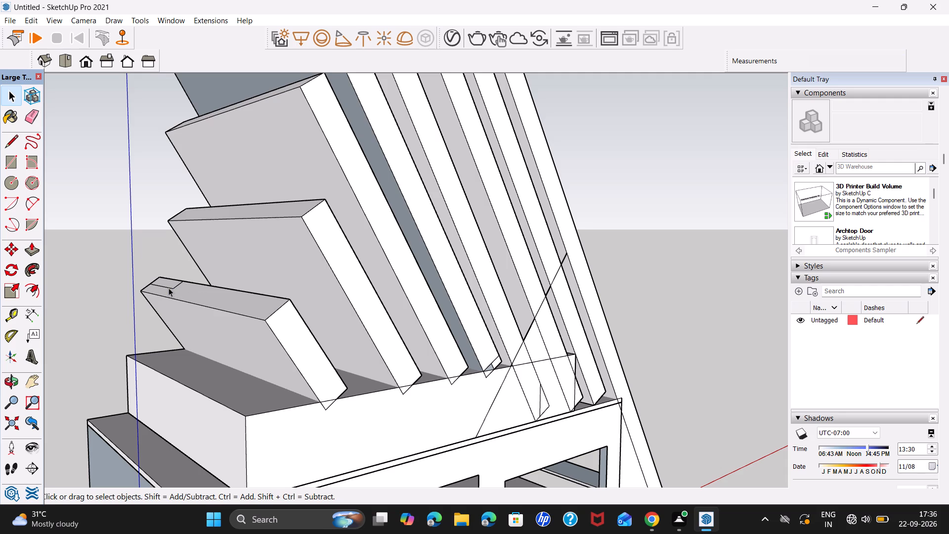
click(169, 288)
key(Delete)
click(178, 287)
key(Delete)
Delete the protruding corner edges at the feet of the three shortest slabs on the upper block's side face.
scroll(355, 381, down, 4)
middle_drag(427, 370, 321, 399)
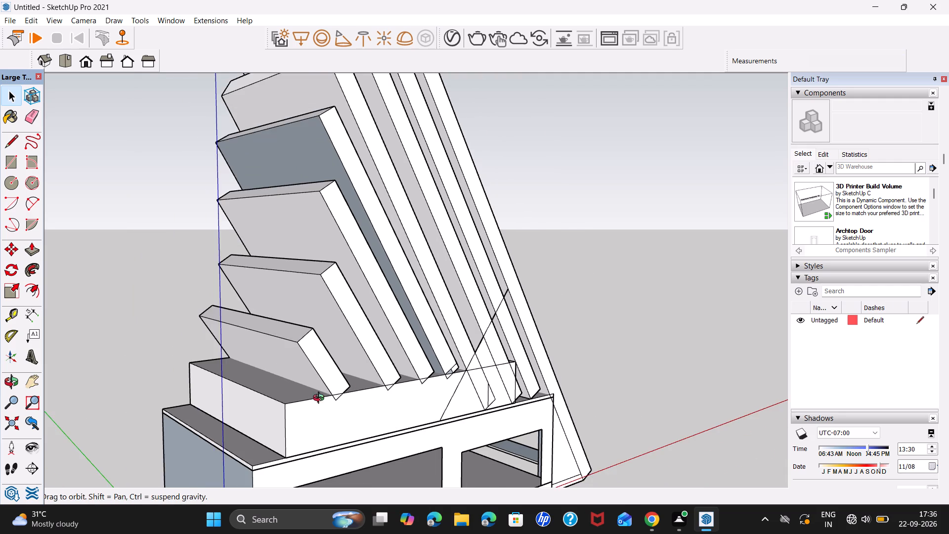
middle_drag(321, 399, 268, 402)
scroll(313, 394, up, 6)
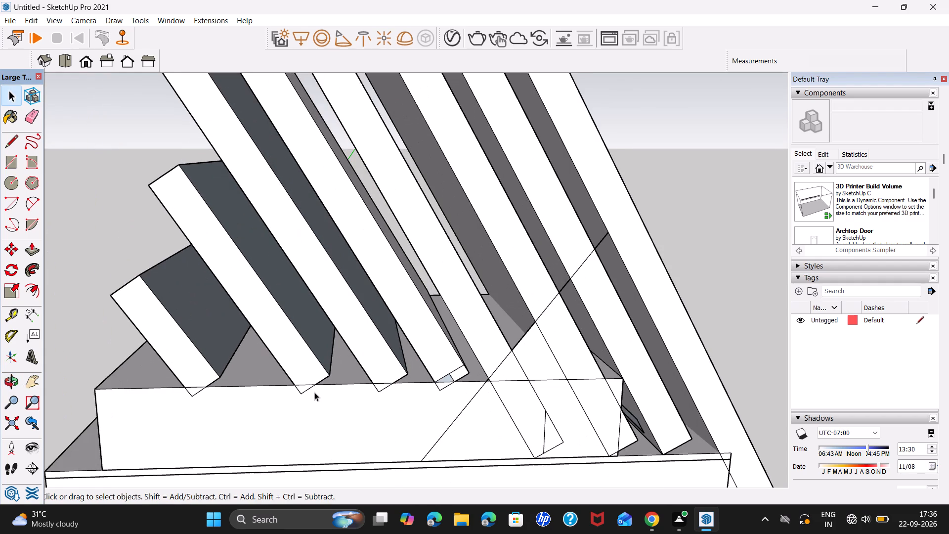
click(309, 389)
key(Delete)
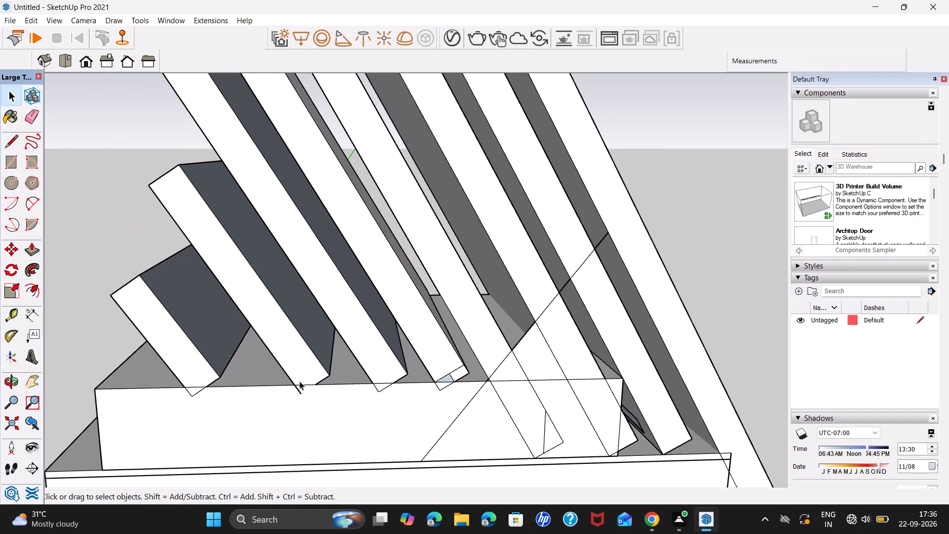
click(301, 393)
key(Delete)
click(193, 395)
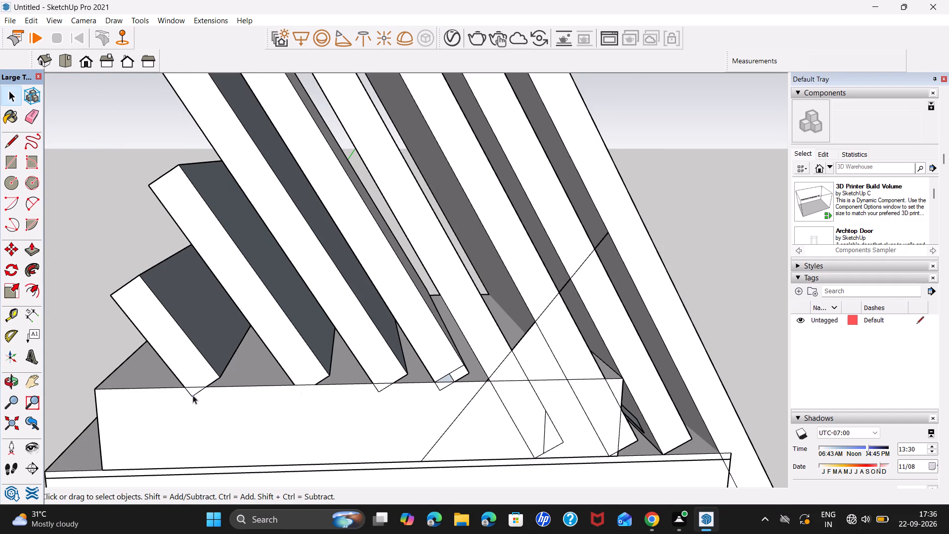
key(Delete)
click(190, 393)
key(Delete)
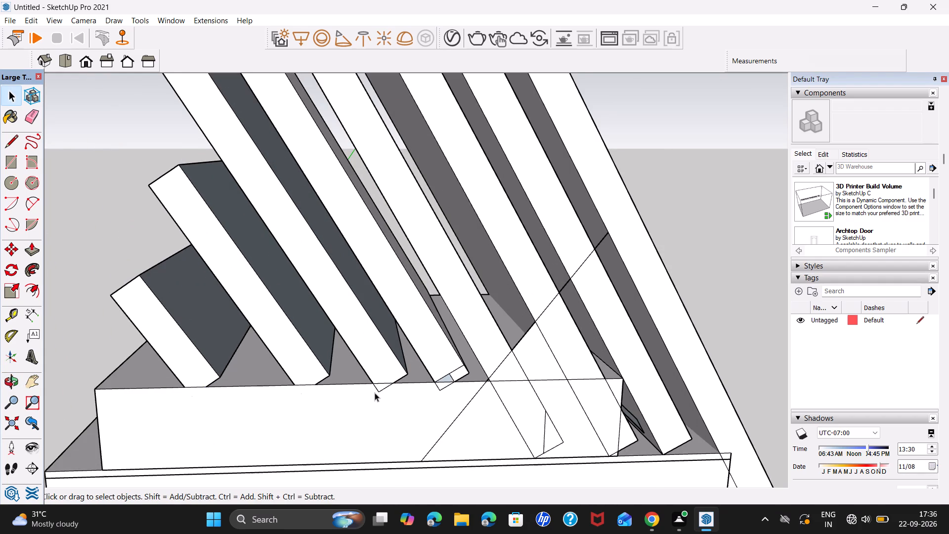
click(377, 388)
key(Delete)
click(383, 389)
key(Delete)
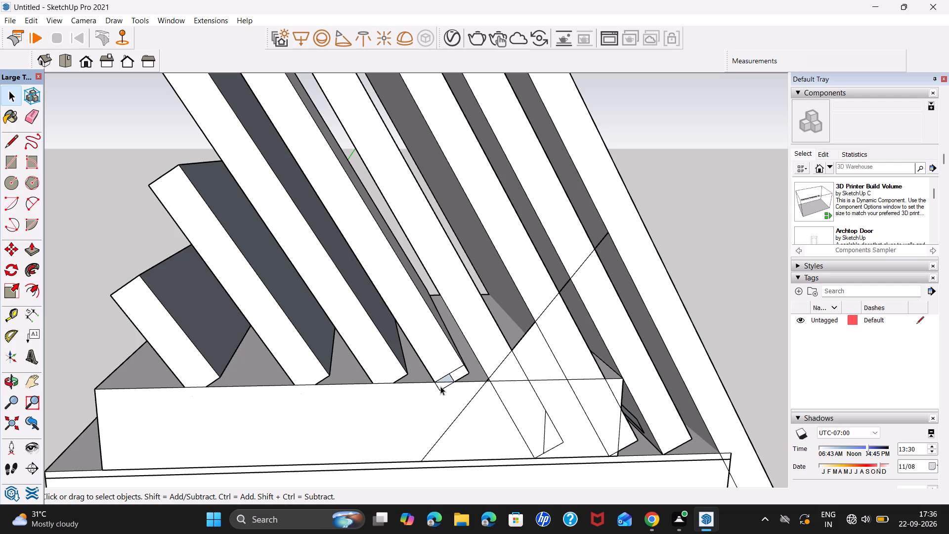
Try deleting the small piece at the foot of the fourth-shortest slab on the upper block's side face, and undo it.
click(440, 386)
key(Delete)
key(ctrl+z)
Delete the two protruding corner edges at the foot of the fourth-shortest slab on the upper block's side face.
click(438, 389)
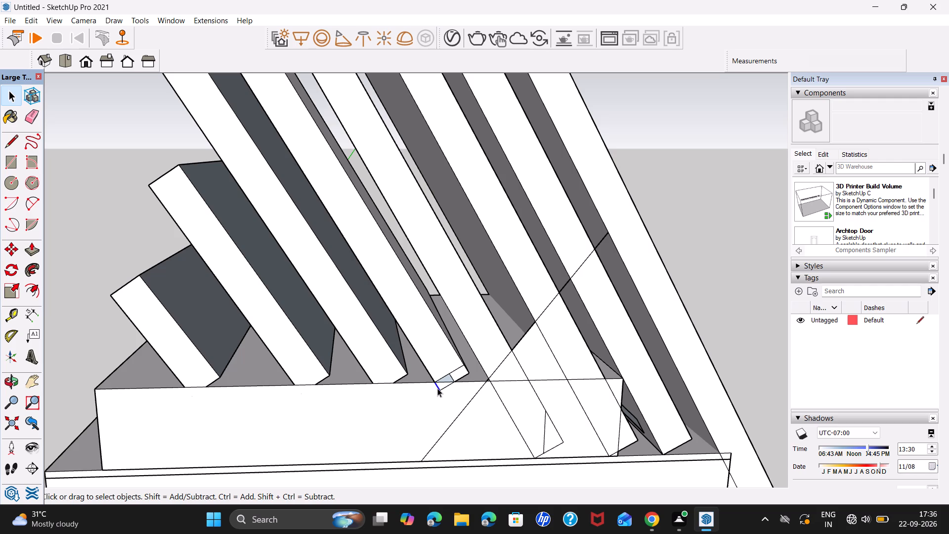
key(Delete)
click(442, 388)
key(Delete)
Delete the diagonal line, the slanted slab outline and the short upright edge crossing the upper block's side face.
click(468, 401)
key(Delete)
click(517, 431)
key(Delete)
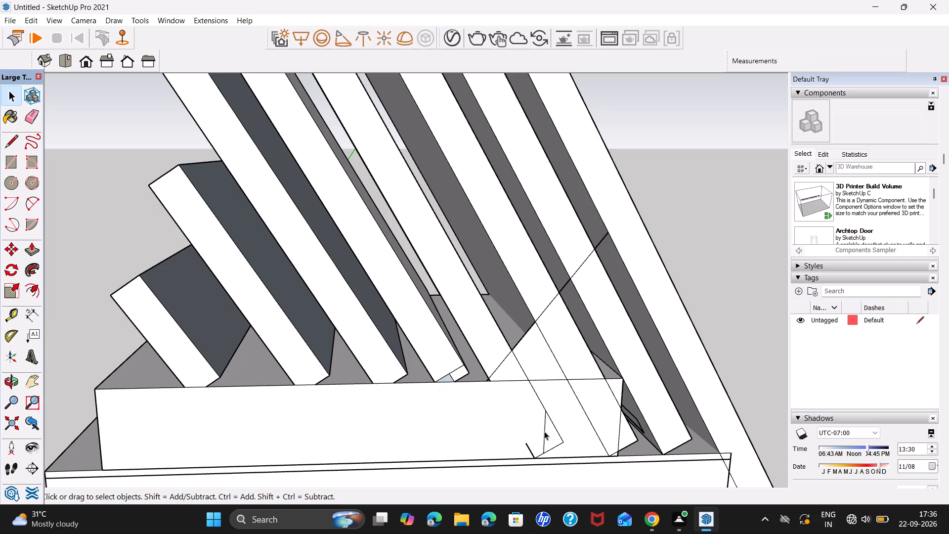
click(544, 431)
key(Delete)
Select the short slanted edge left on the upper block's side face and examine the whole building.
click(543, 449)
click(532, 451)
scroll(570, 445, down, 10)
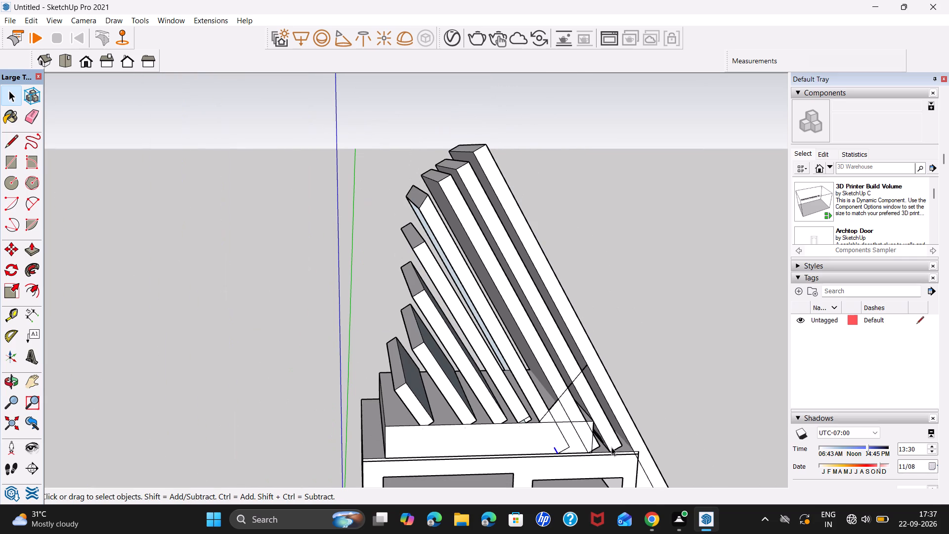
scroll(614, 434, down, 5)
middle_drag(663, 432, 473, 336)
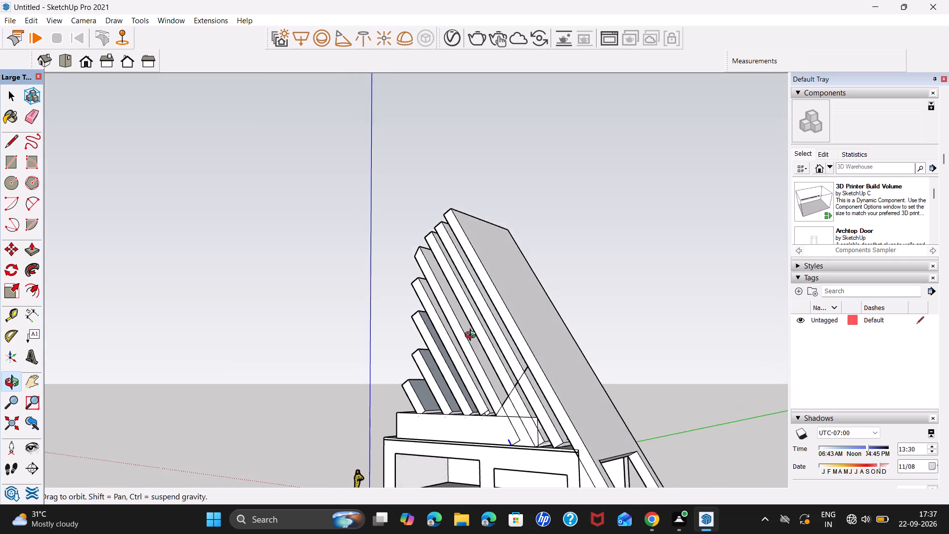
middle_drag(473, 336, 507, 291)
scroll(542, 307, down, 3)
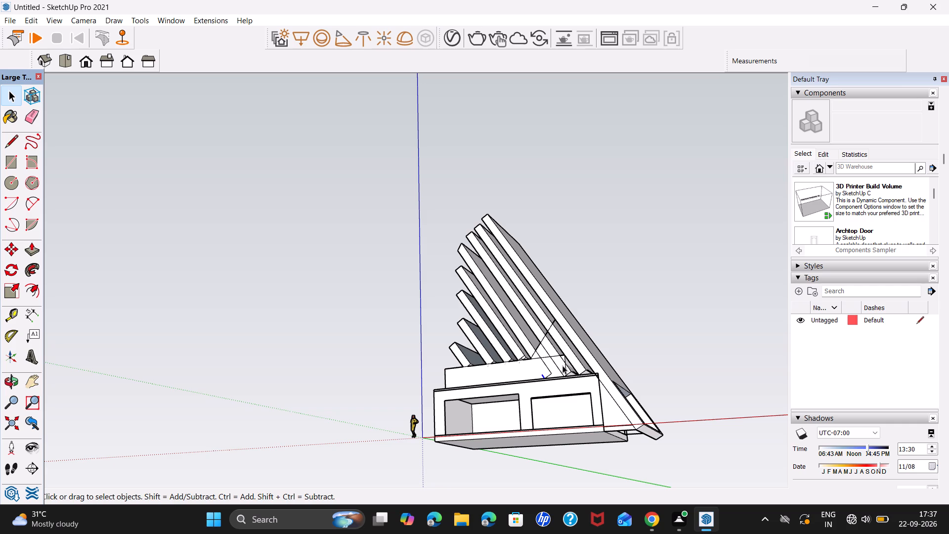
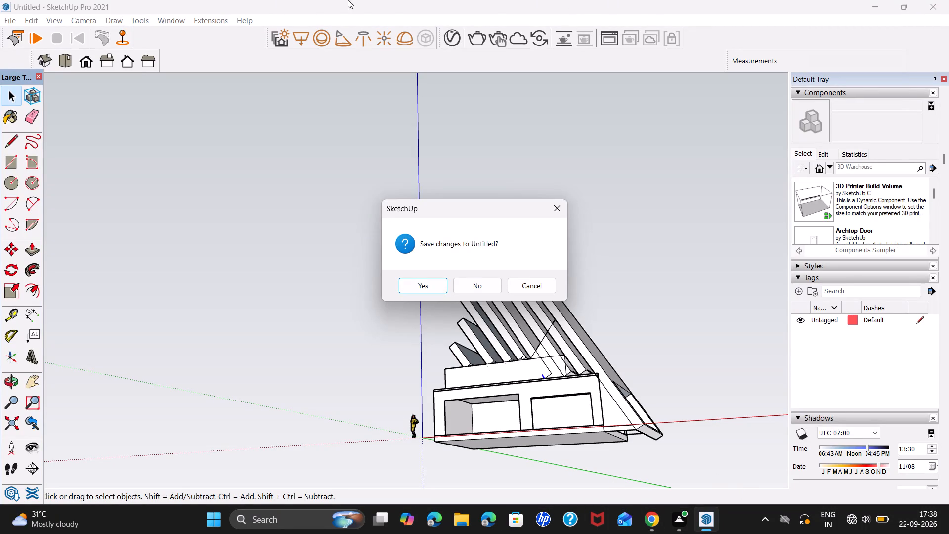
Close the untitled building model without saving its changes.
click(483, 290)
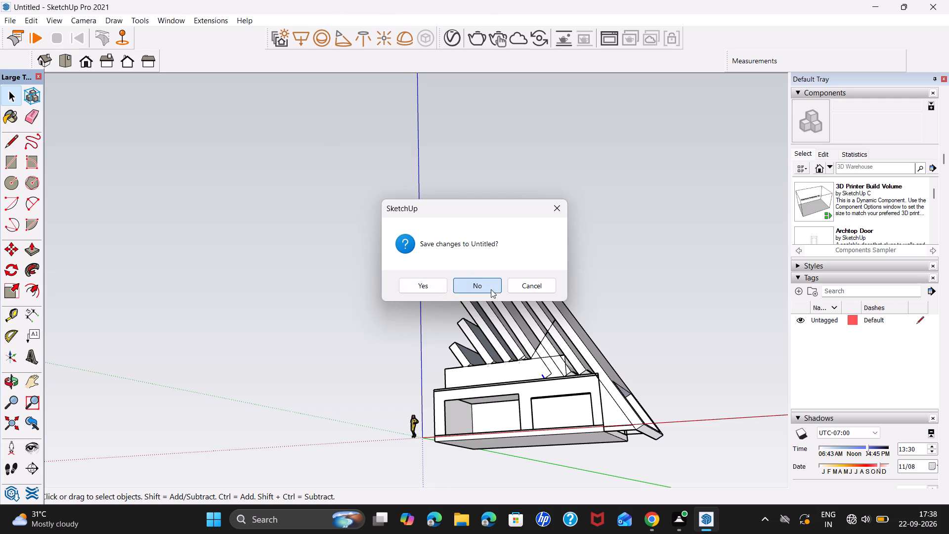
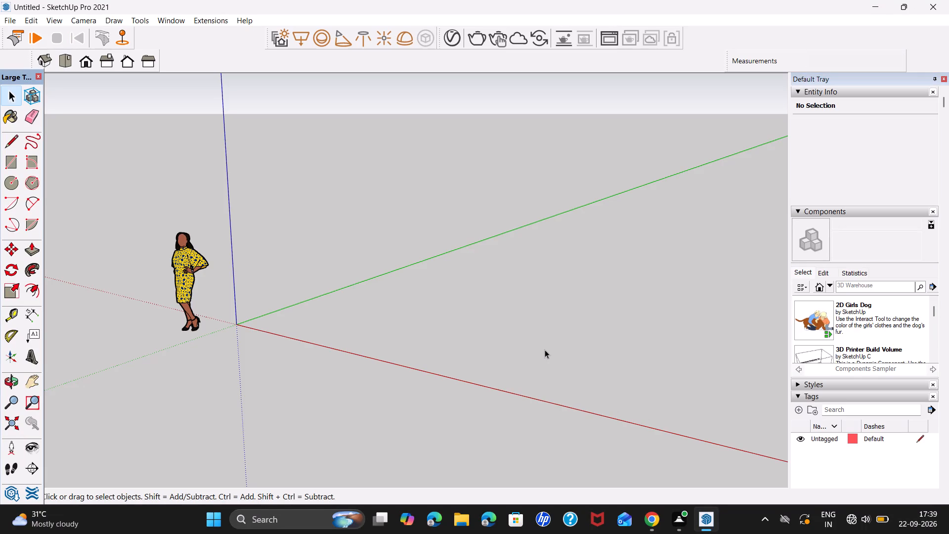
Draw a ground rectangle about 80' by 81' 4" beside the origin, between the red and green axes.
scroll(313, 353, down, 6)
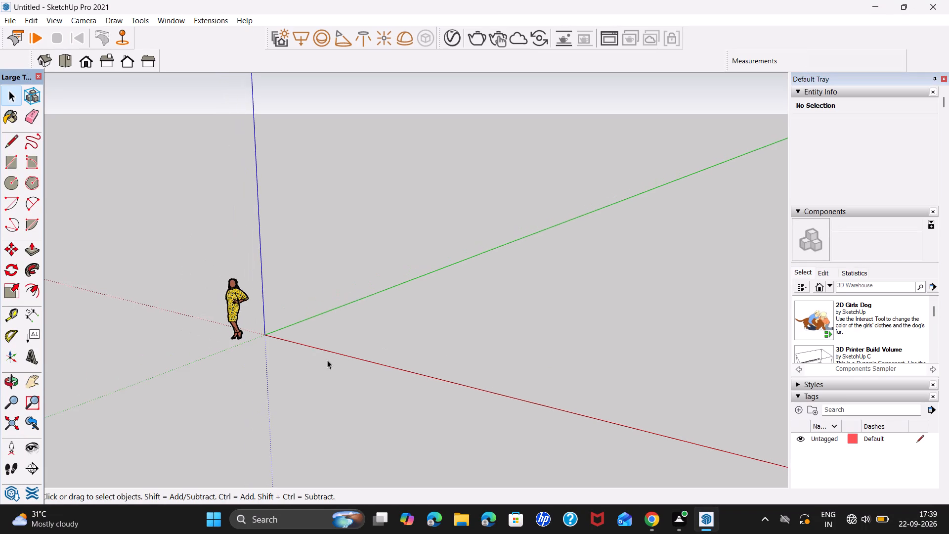
middle_drag(327, 360, 450, 293)
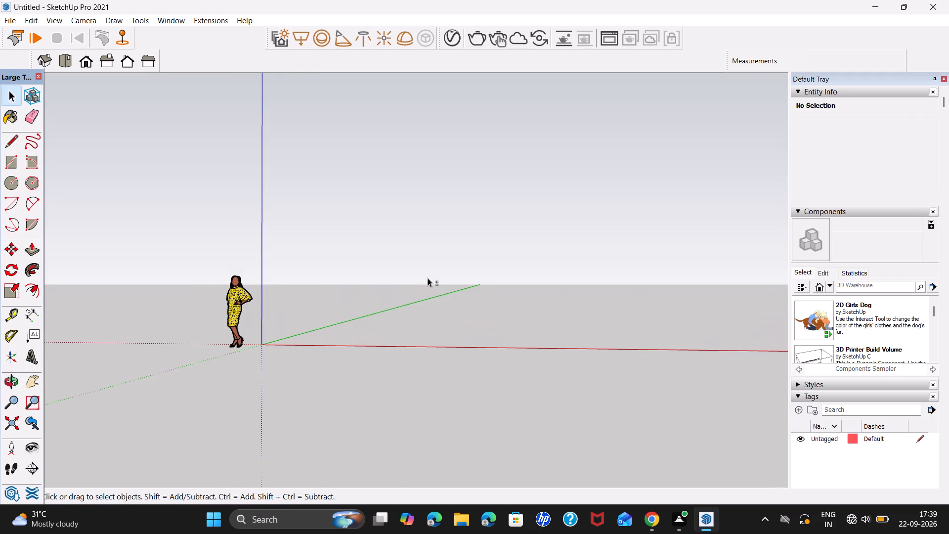
shift+middle_drag(428, 278, 445, 344)
middle_drag(426, 358, 396, 386)
scroll(398, 361, down, 6)
shift+middle_drag(384, 350, 358, 403)
middle_drag(451, 398, 557, 439)
scroll(390, 351, down, 2)
shift+middle_drag(388, 349, 231, 367)
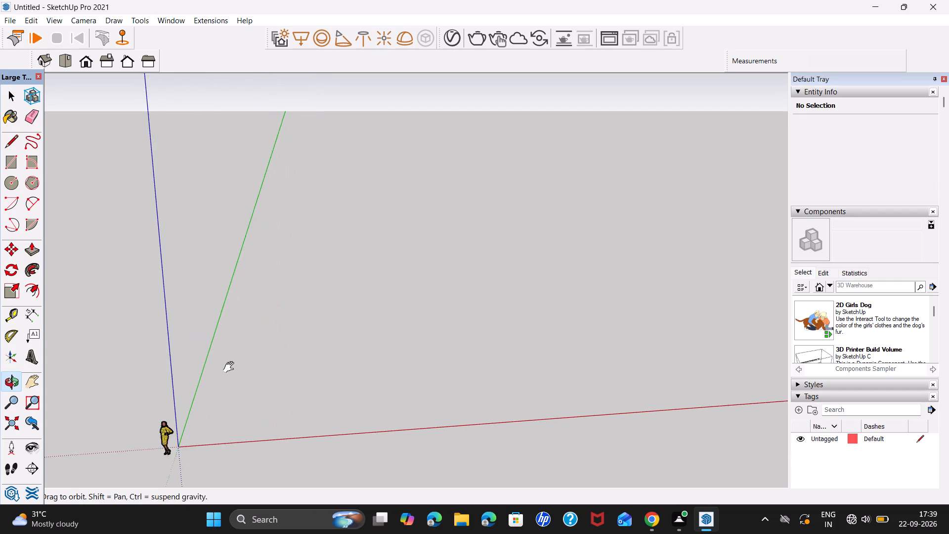
shift+middle_drag(231, 367, 214, 361)
click(9, 161)
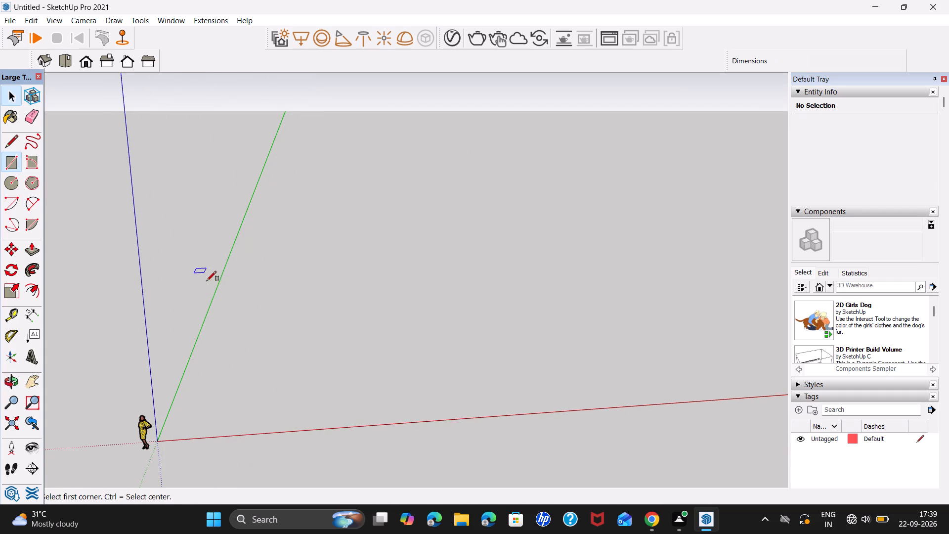
click(247, 292)
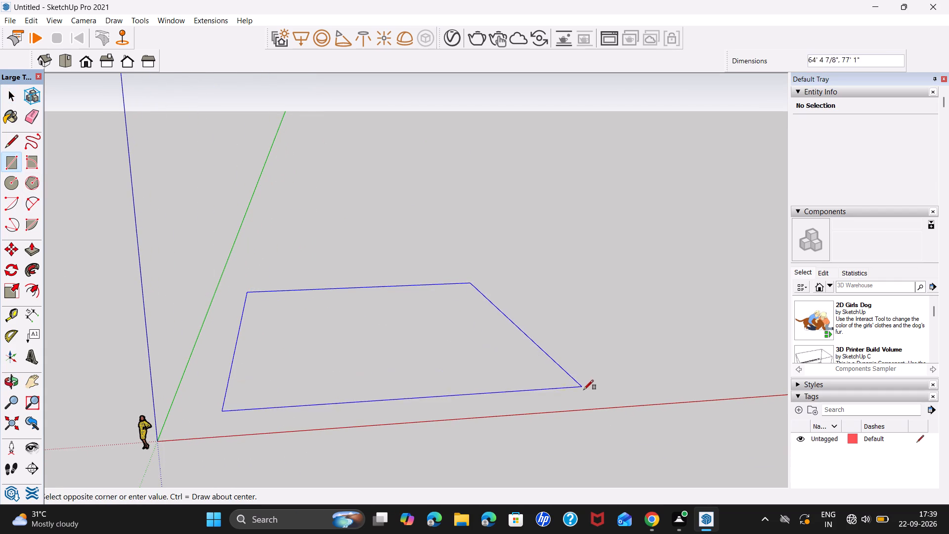
click(674, 392)
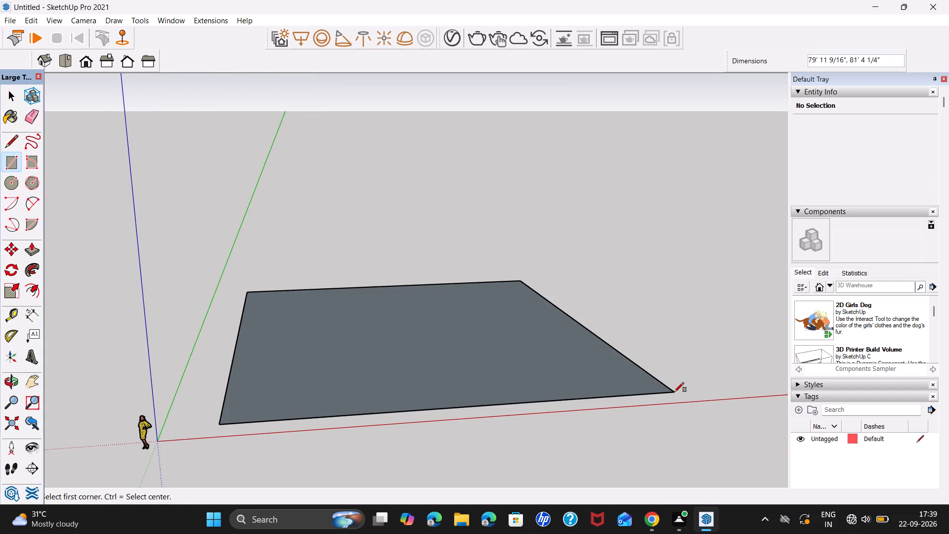
Reverse the orientation of the new ground rectangle's face.
key(space)
right_click(368, 359)
click(429, 267)
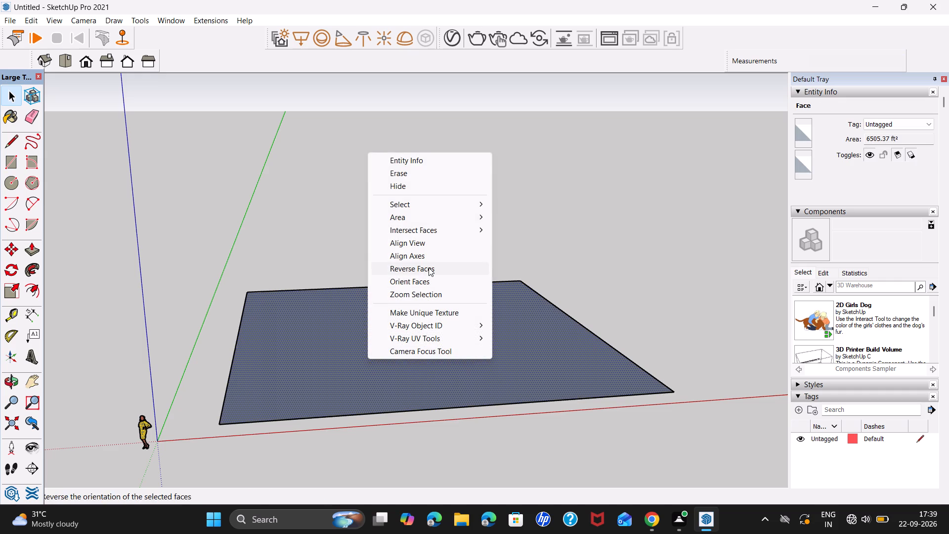
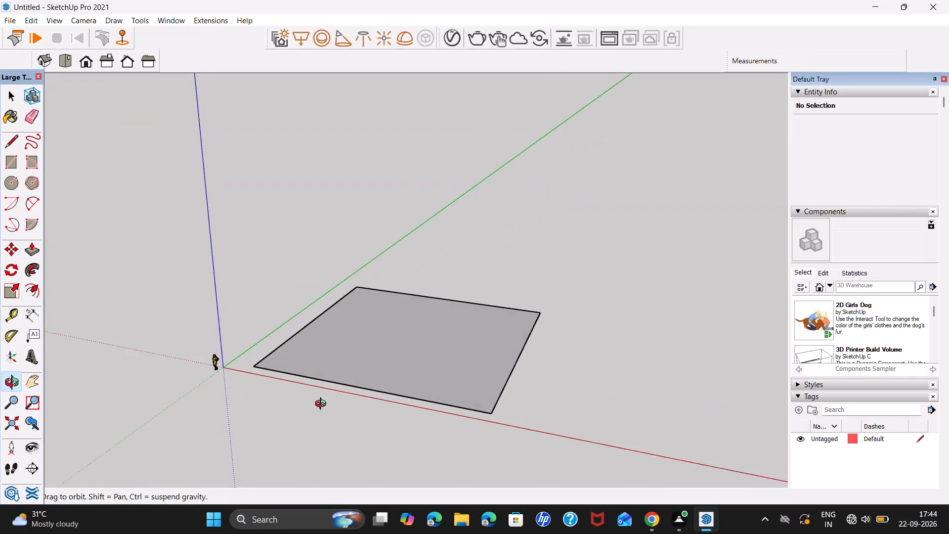
Push/Pull the ground rectangle upward 12' into a solid block.
scroll(367, 389, up, 6)
click(418, 371)
key(p)
click(418, 371)
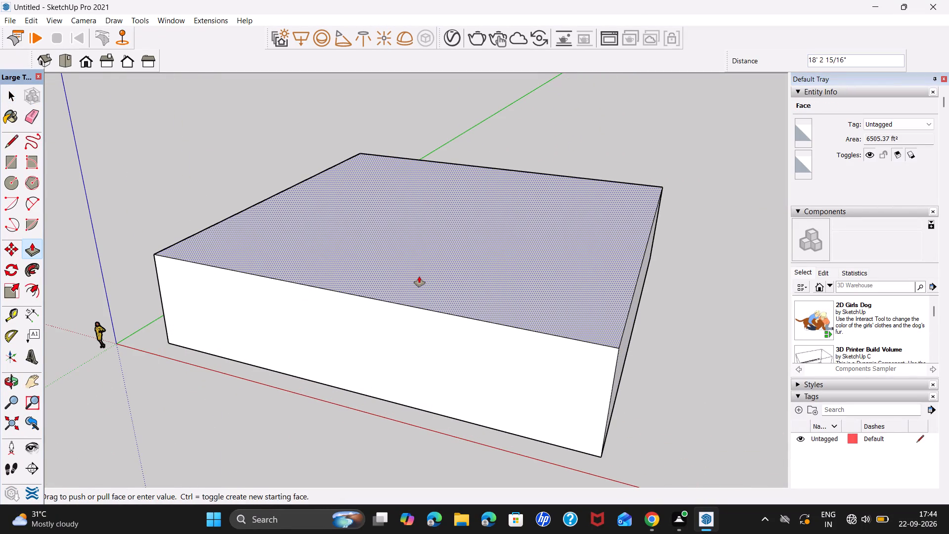
text(12)
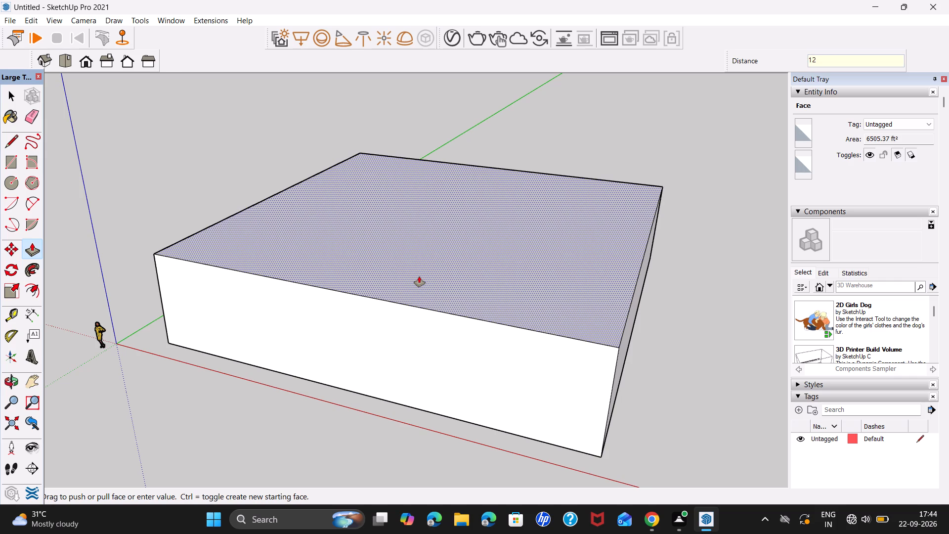
key(apostrophe)
key(Return)
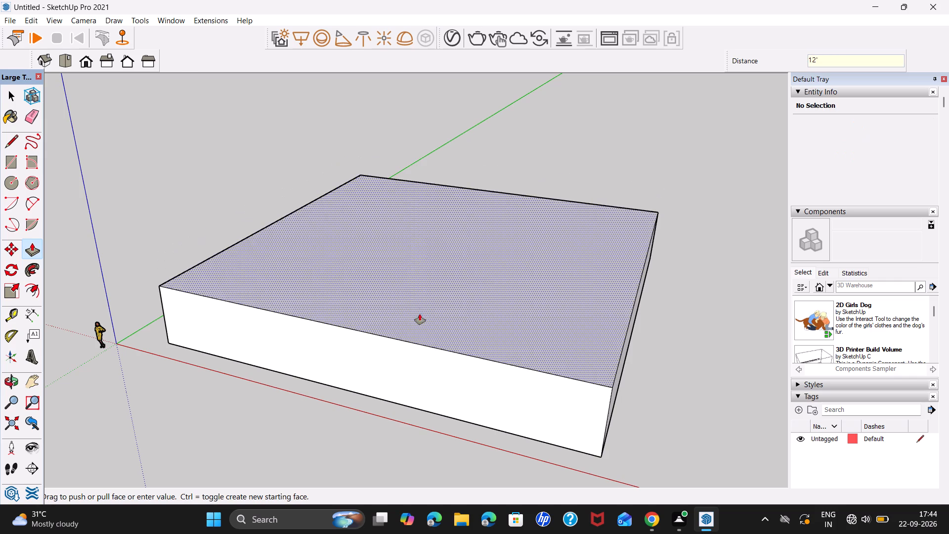
Push/Pull the block's top face up by a further 7' 9".
middle_drag(436, 385, 453, 298)
click(457, 247)
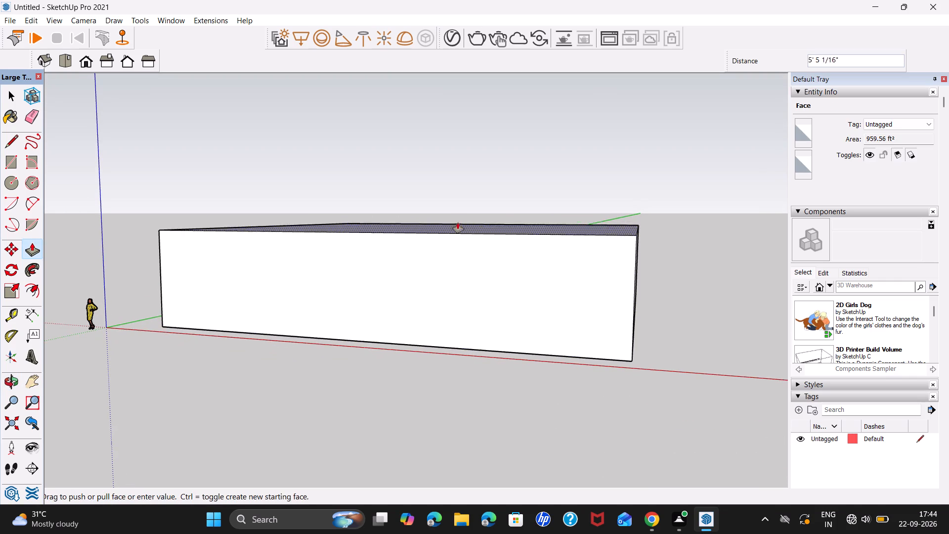
click(458, 216)
middle_drag(513, 281, 494, 294)
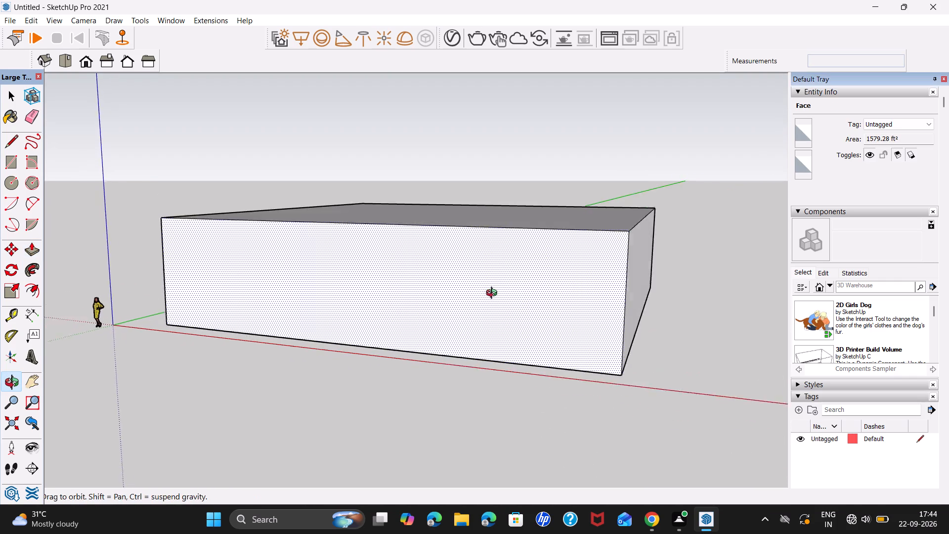
middle_drag(494, 294, 426, 286)
scroll(426, 286, down, 2)
middle_drag(429, 296, 548, 372)
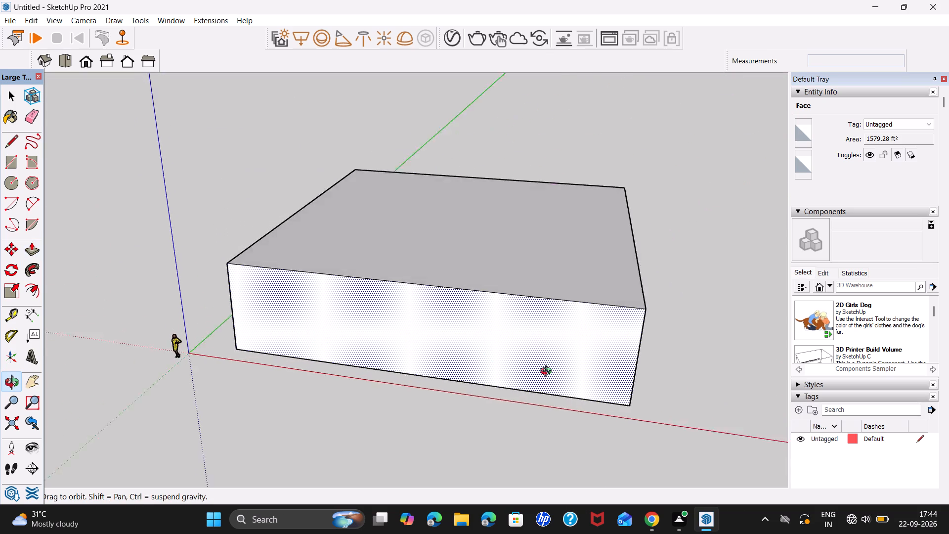
middle_drag(548, 372, 586, 294)
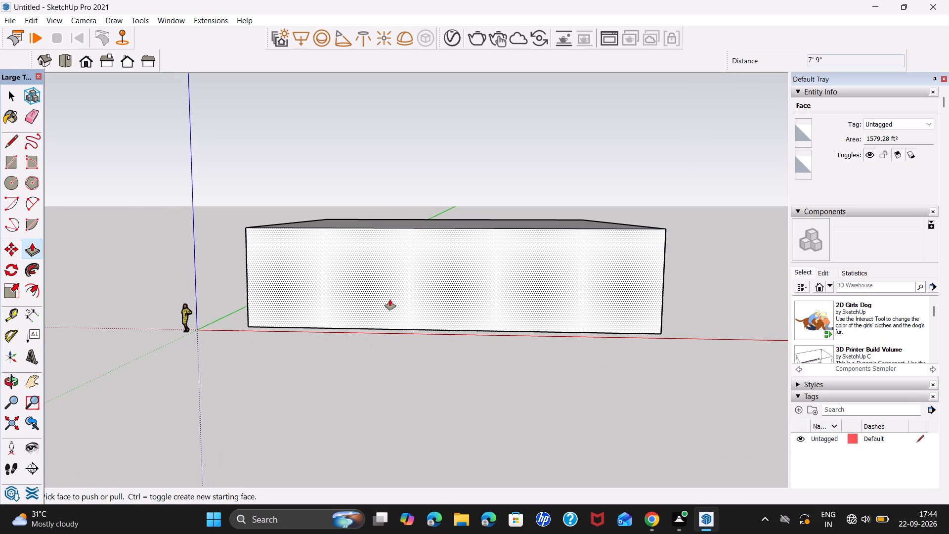
key(space)
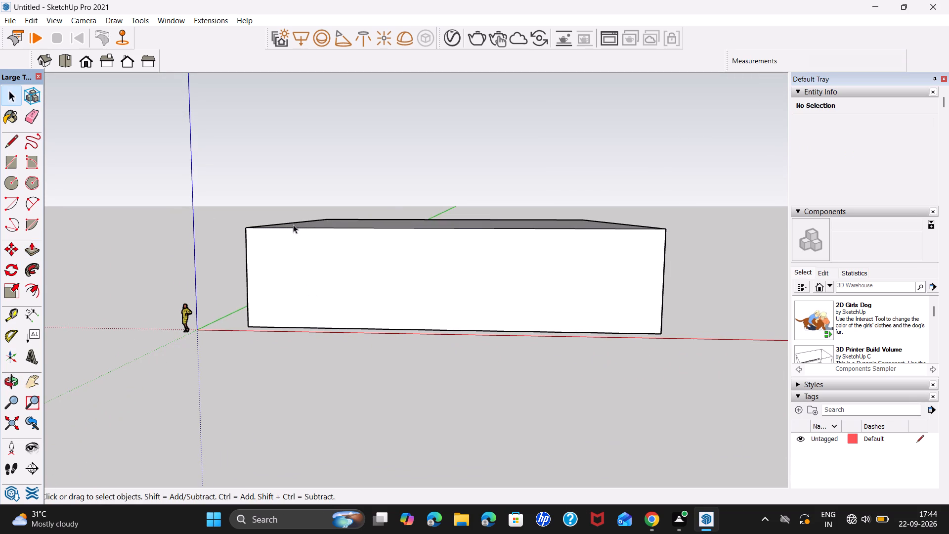
Draw a sloping line about 21' 6" long from the block's front top edge to a point above the front corner nearest the origin.
key(l)
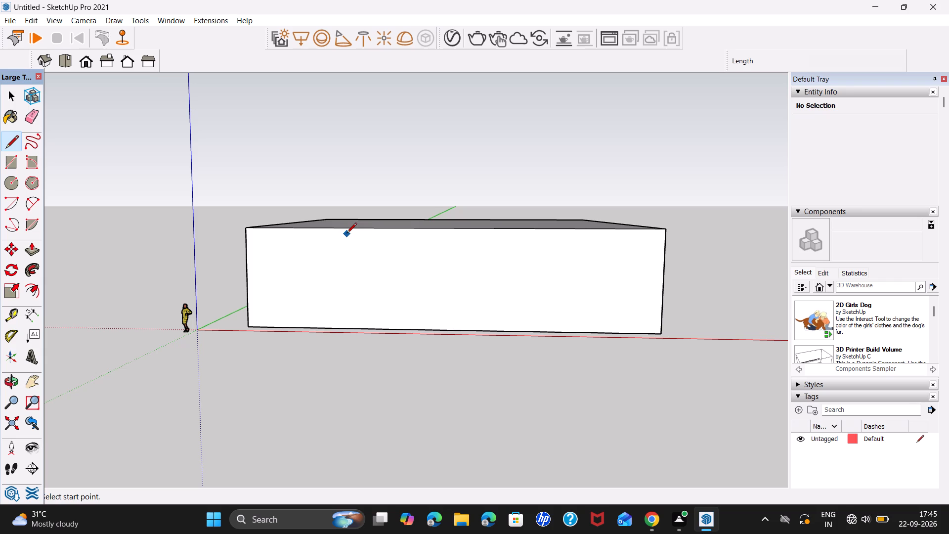
click(345, 229)
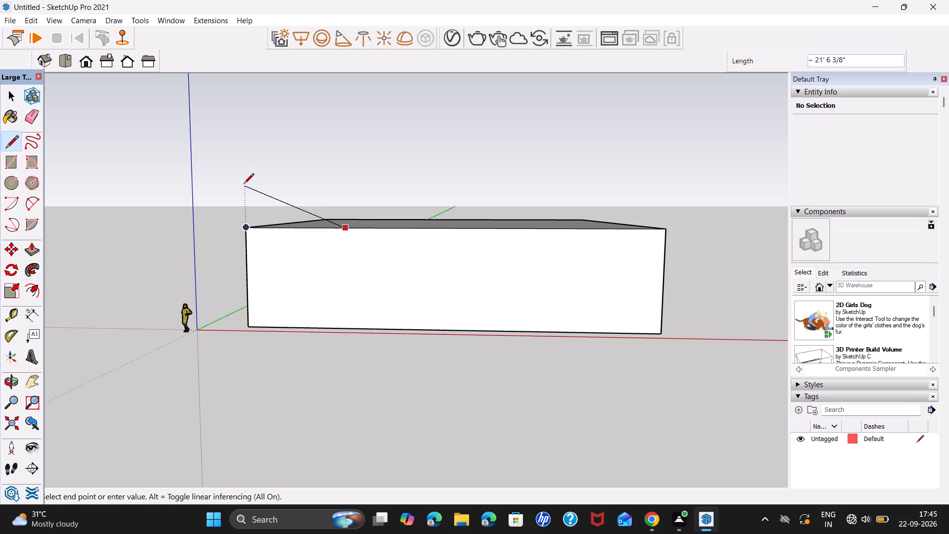
click(244, 184)
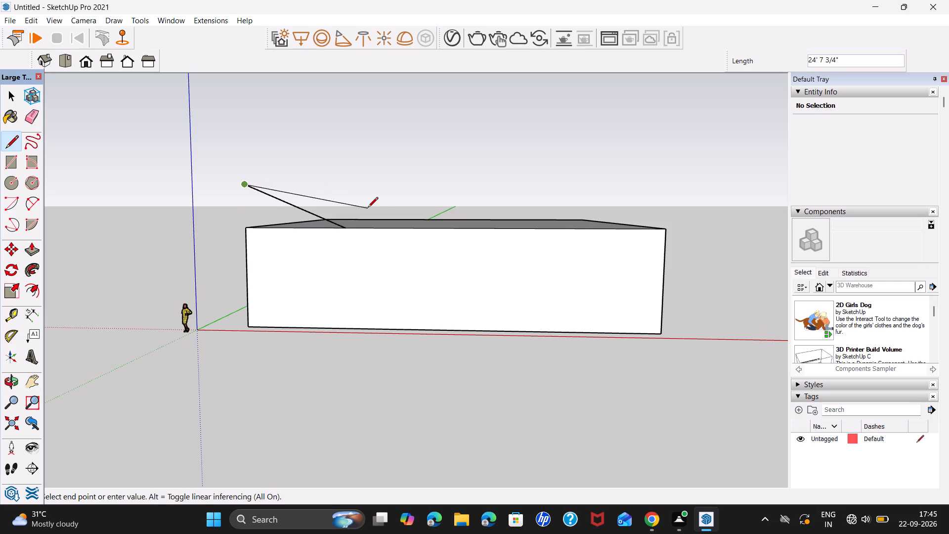
key(space)
Draw a second, steeper line about 33' 8" long from farther along the front top edge to a point directly above the first line's upper end.
middle_drag(428, 225, 0, 275)
scroll(429, 225, down, 1)
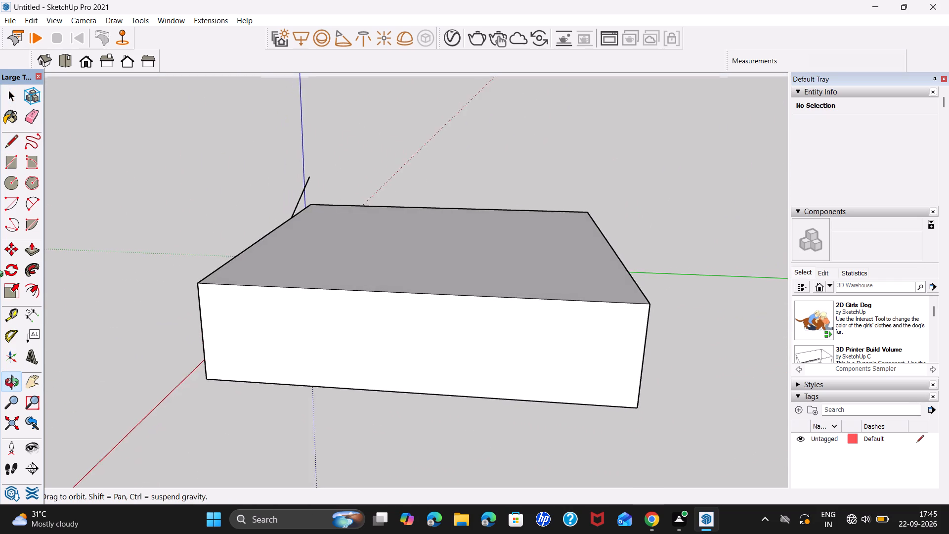
middle_drag(0, 275, 437, 241)
scroll(340, 230, up, 3)
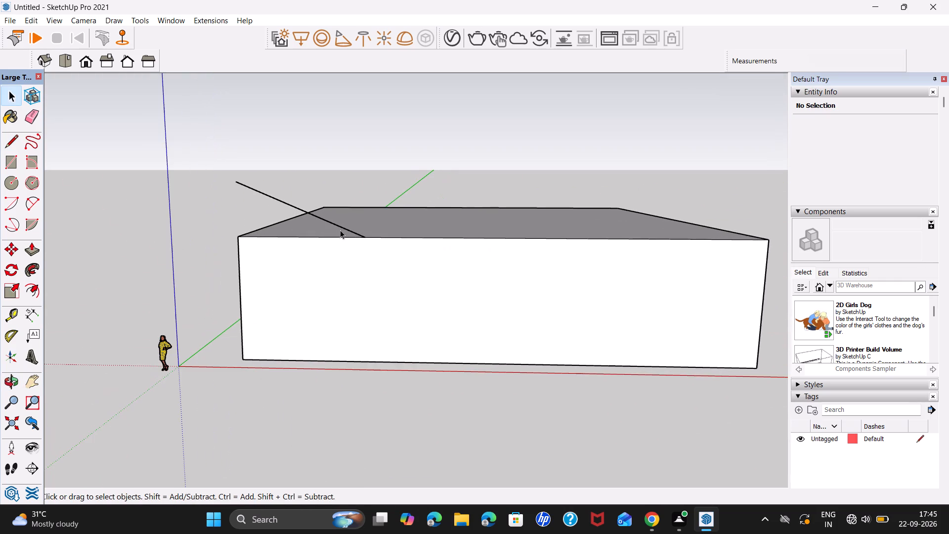
middle_drag(403, 235, 388, 208)
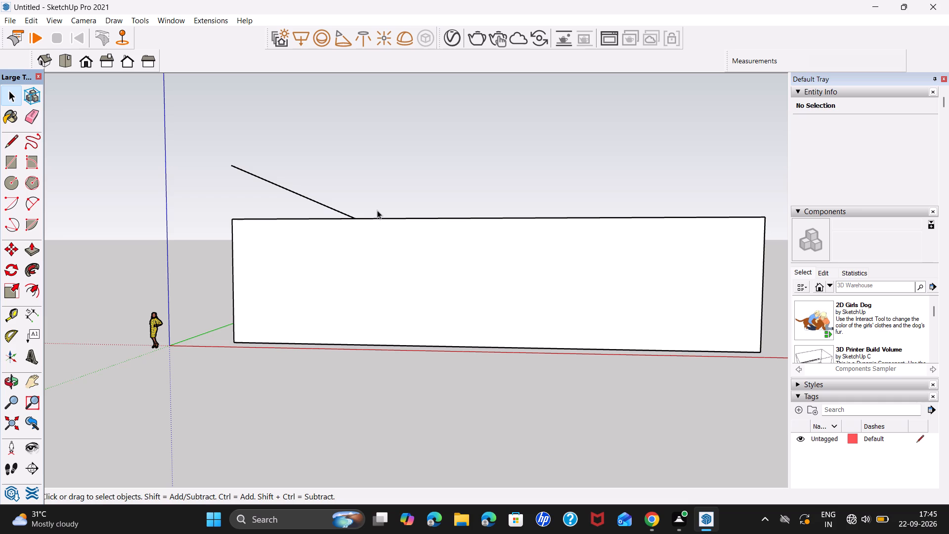
key(l)
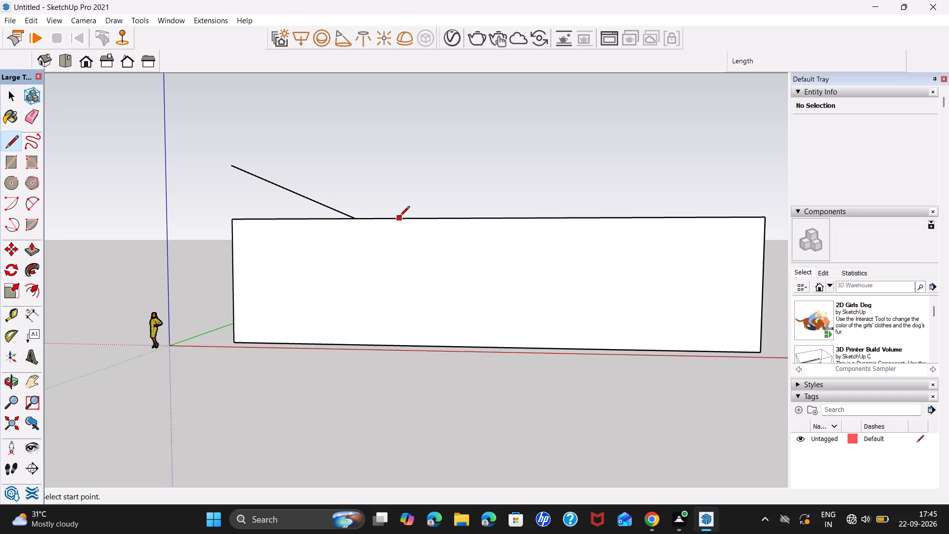
click(411, 217)
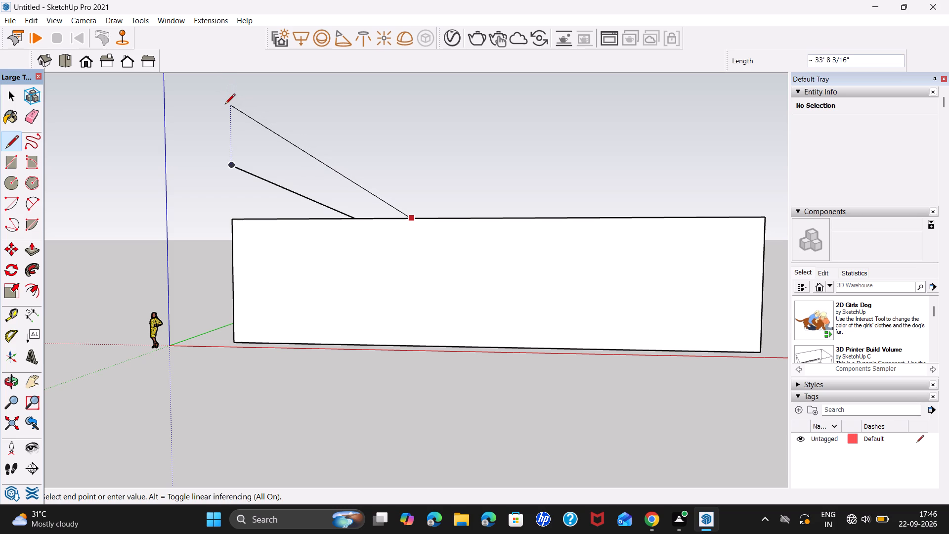
click(225, 105)
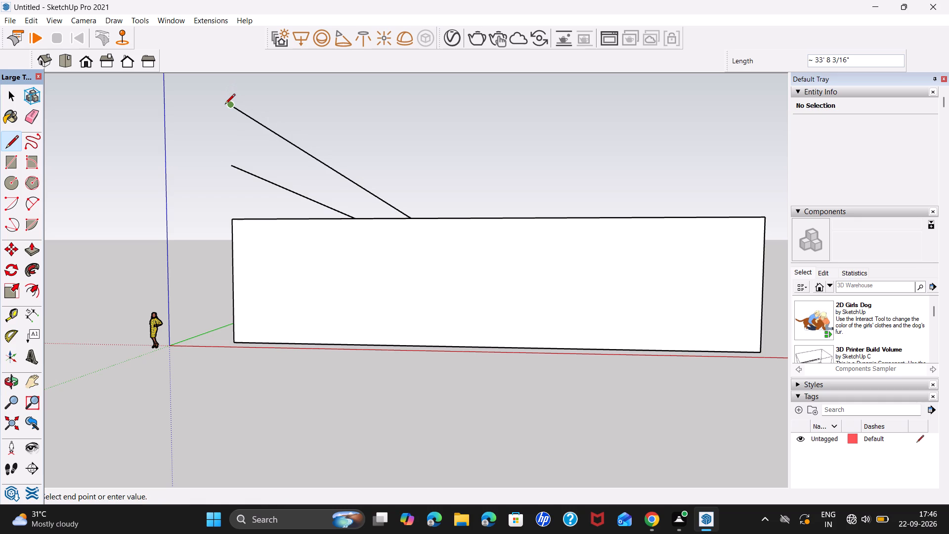
key(l)
key(space)
Measure the spacing between the lower ends of the two sloping lines along the front top edge.
middle_drag(415, 170, 316, 220)
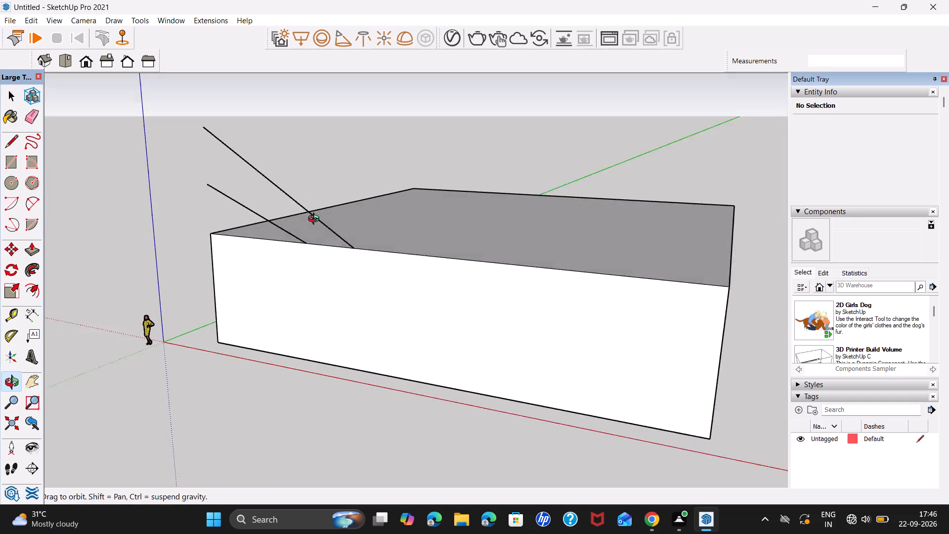
middle_drag(316, 220, 322, 212)
scroll(322, 212, down, 5)
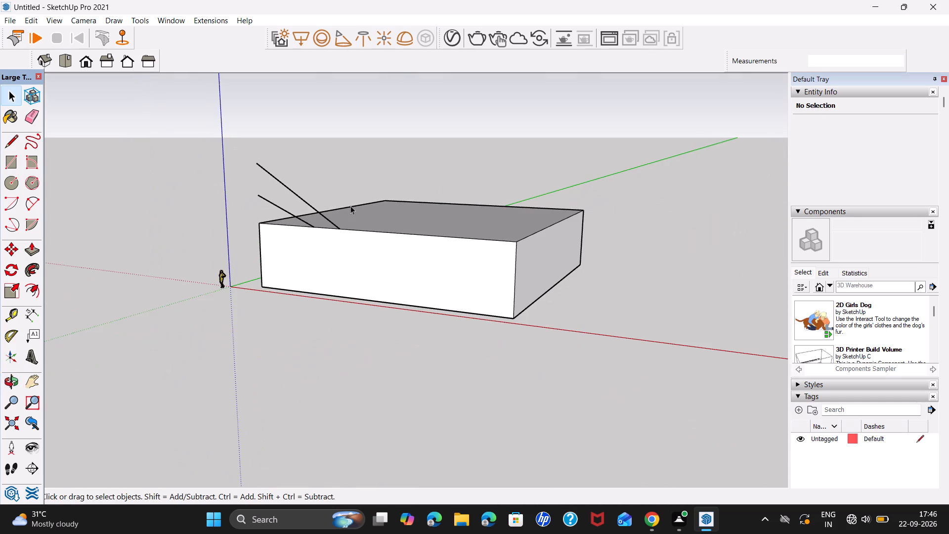
middle_drag(350, 206, 429, 191)
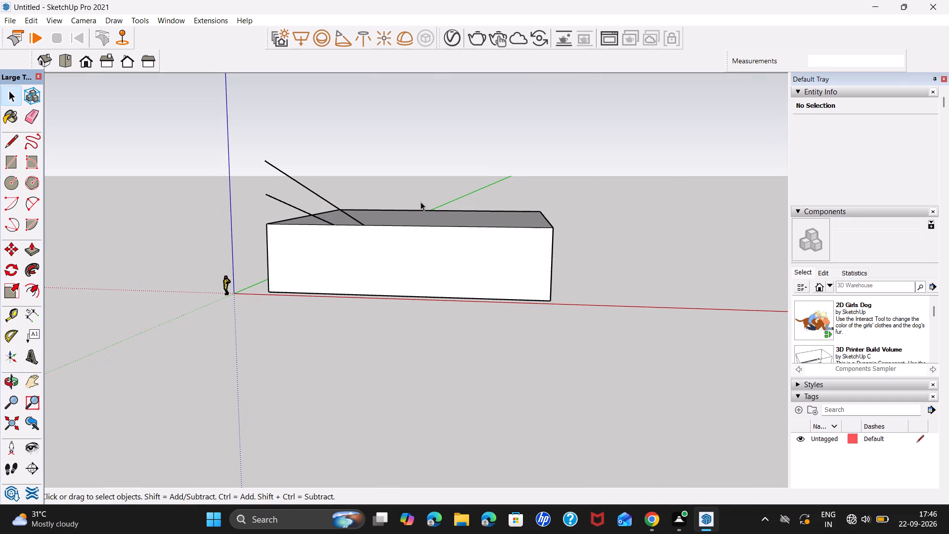
key(l)
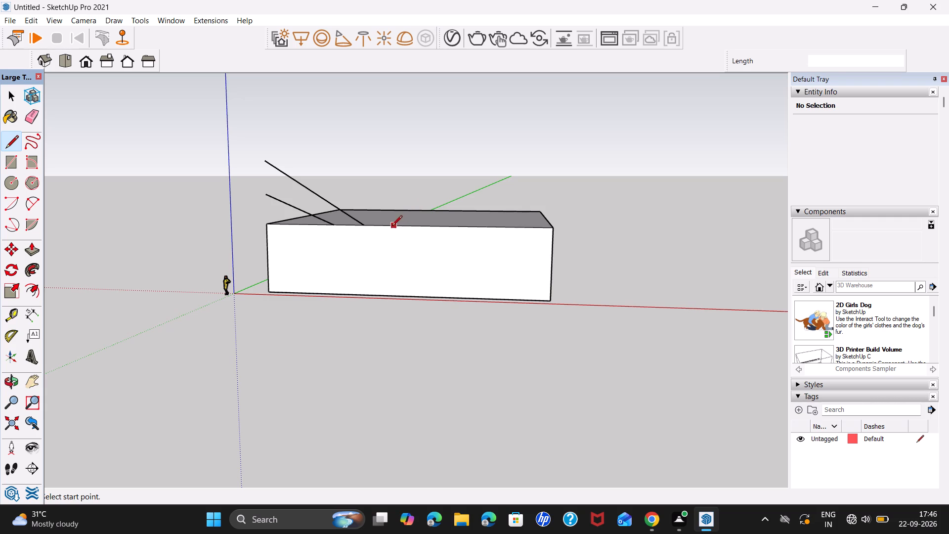
key(space)
scroll(340, 227, up, 7)
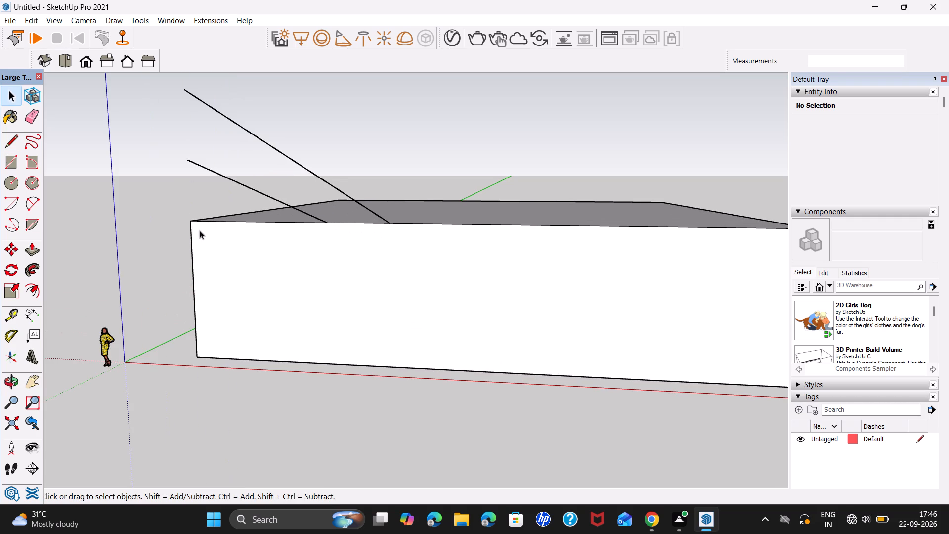
click(35, 318)
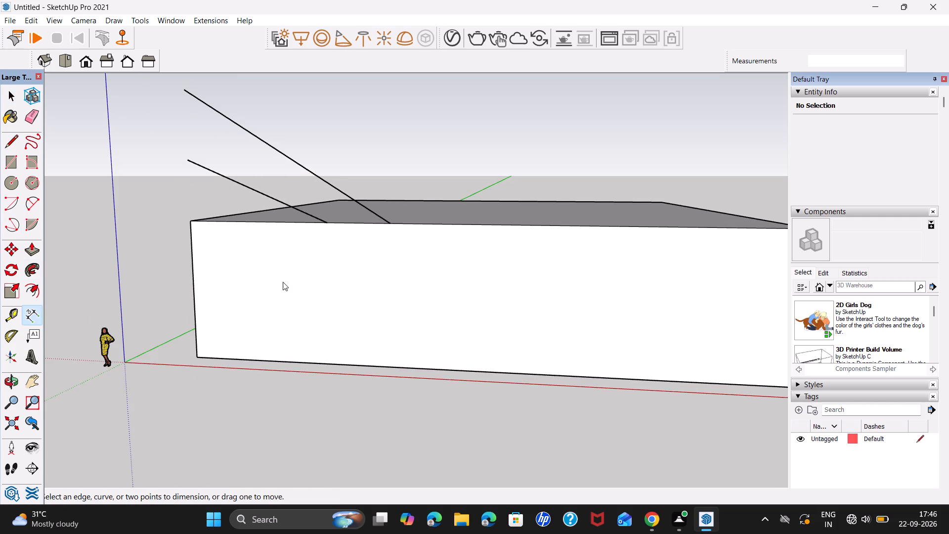
click(327, 224)
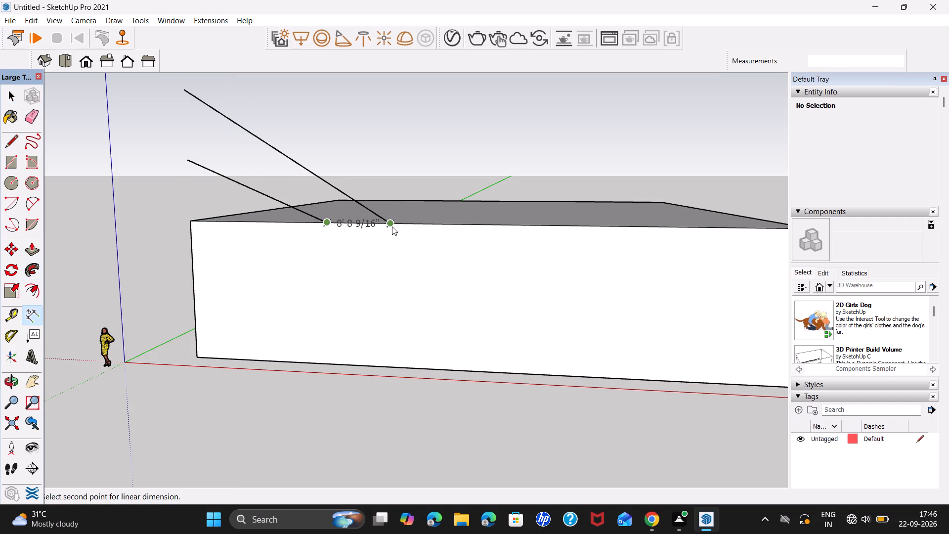
key(space)
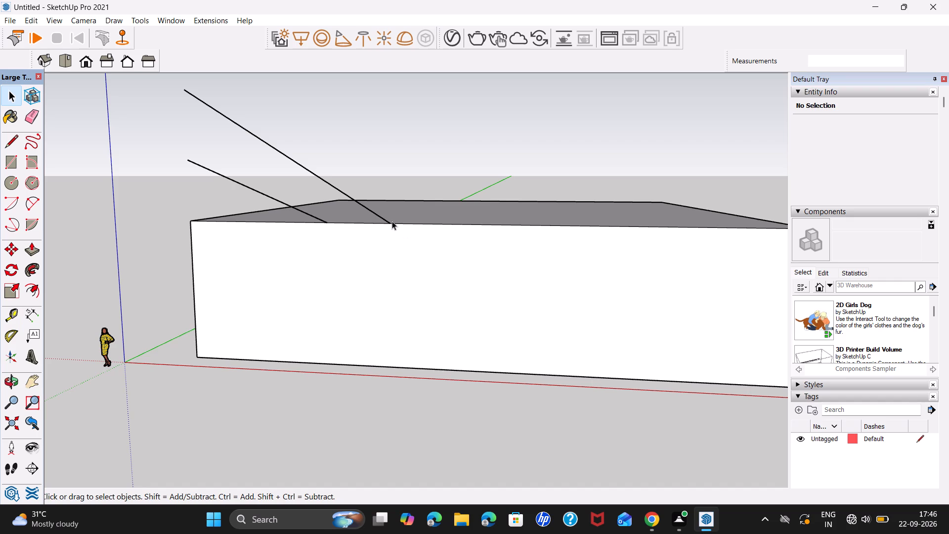
Draw an 8' 8" line along the front top edge from the second sloping line's lower end, away from the first.
key(l)
click(391, 223)
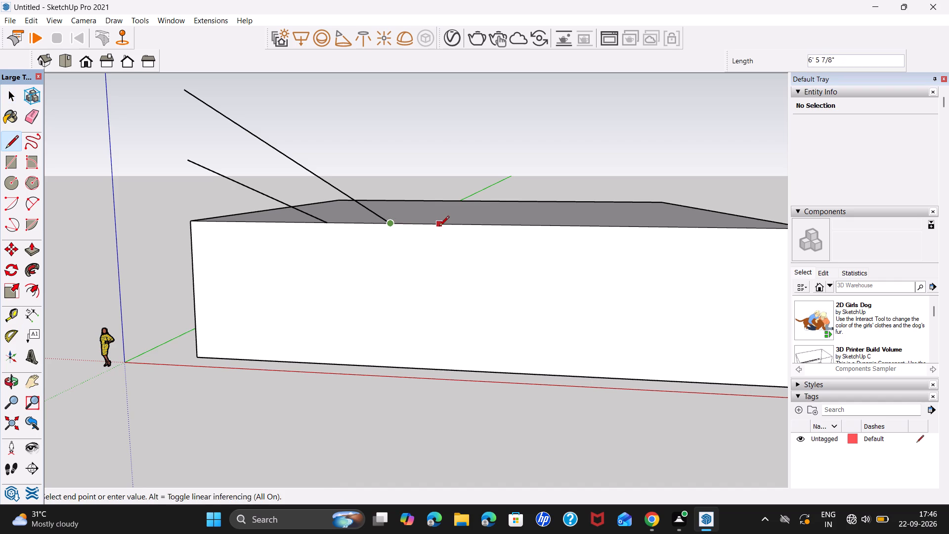
text(8'8)
key(Return)
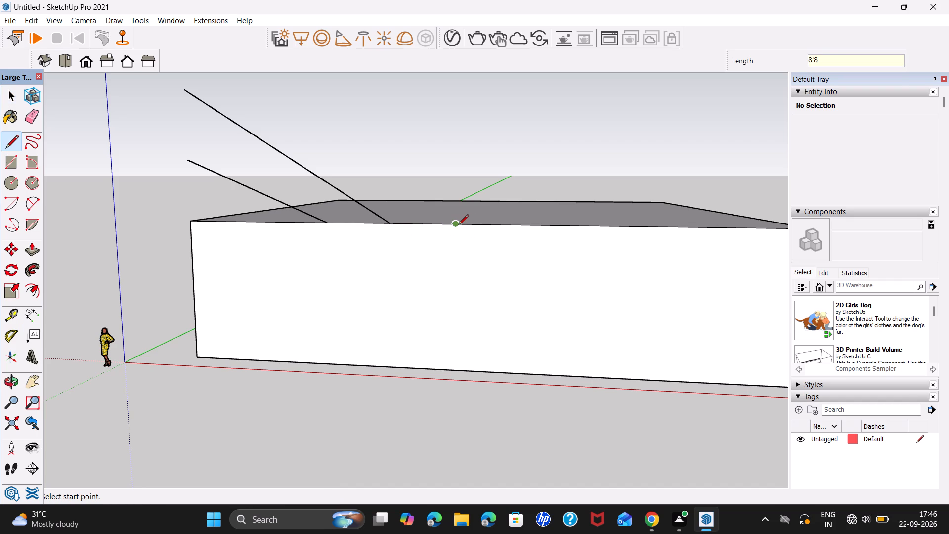
Draw a third sloping line about 46' 8" long from the end of the 8' 8" segment to a point above the second line's upper end.
click(457, 225)
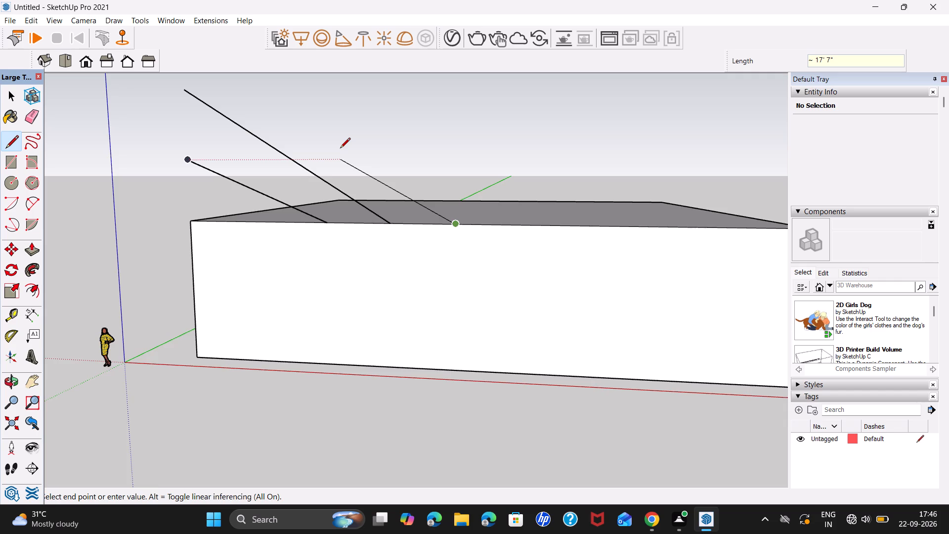
scroll(340, 149, down, 4)
shift+middle_drag(340, 149, 377, 216)
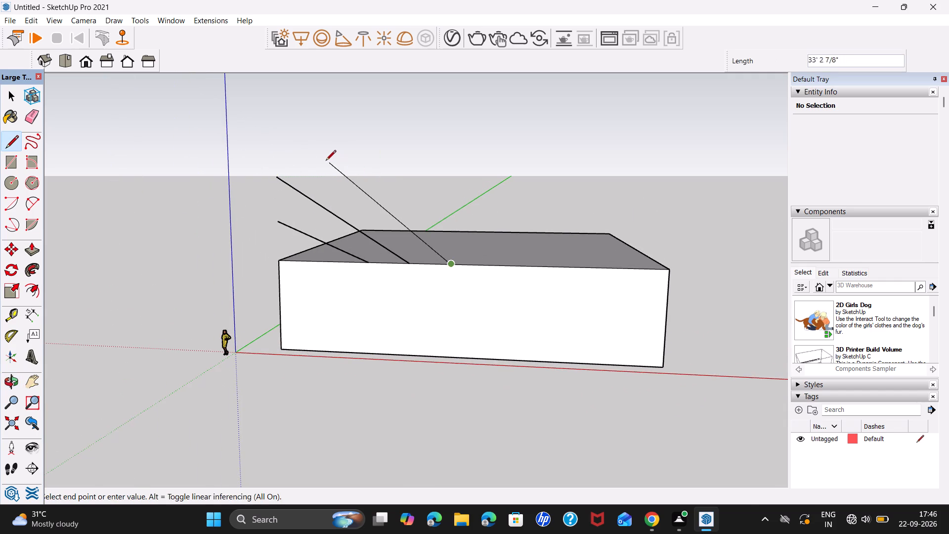
click(277, 128)
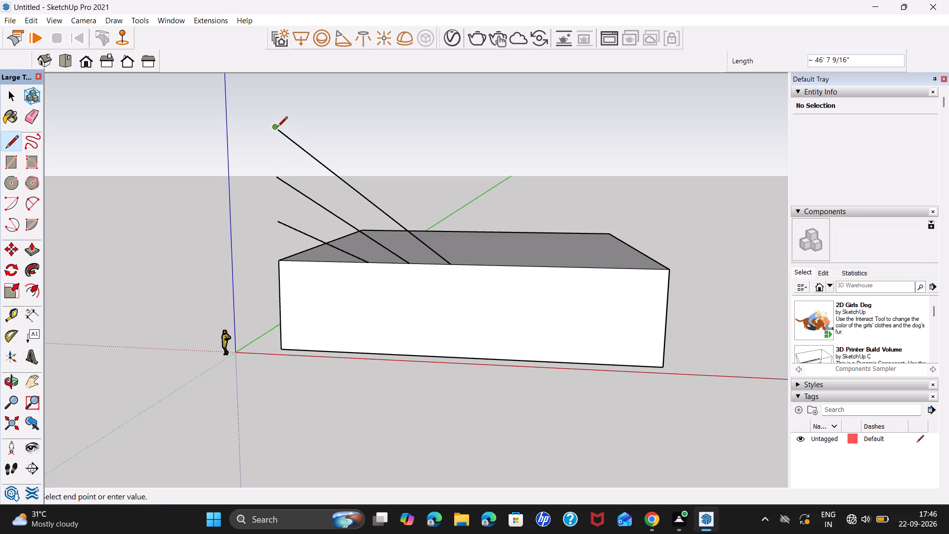
key(space)
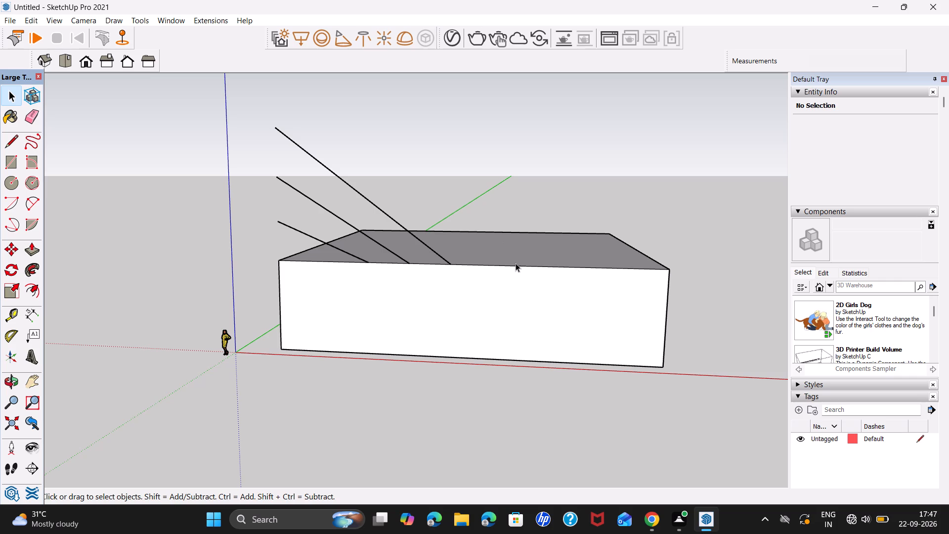
Draw another 8' 8" line along the front top edge from the third sloping line's lower end.
key(l)
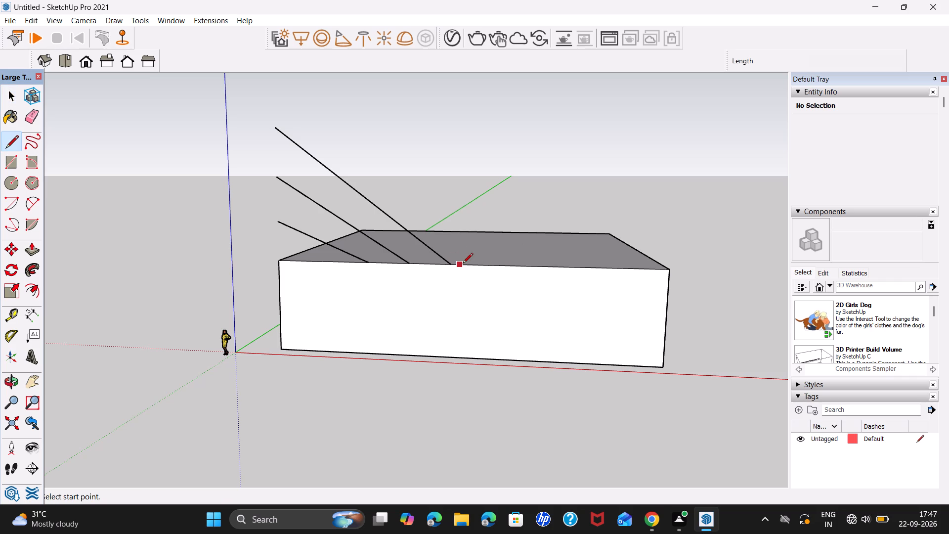
click(454, 265)
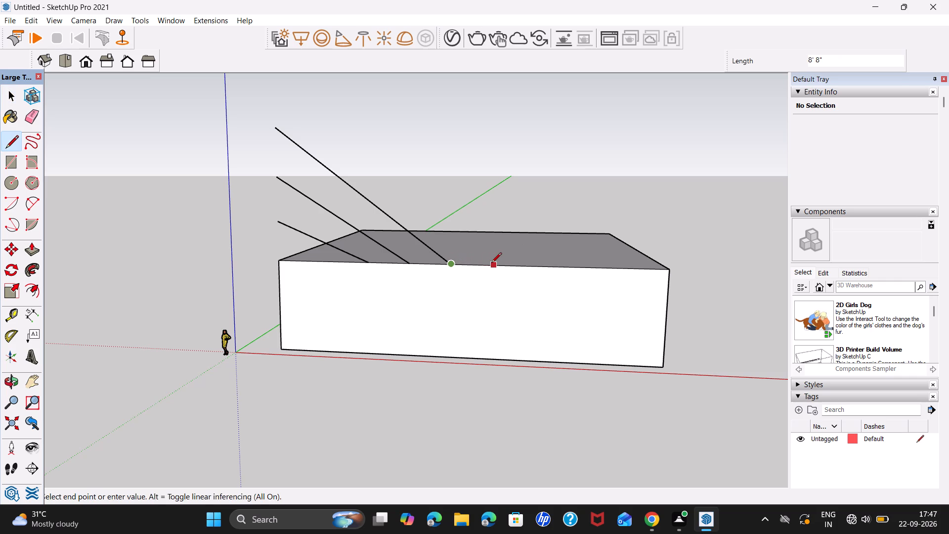
text(8'8)
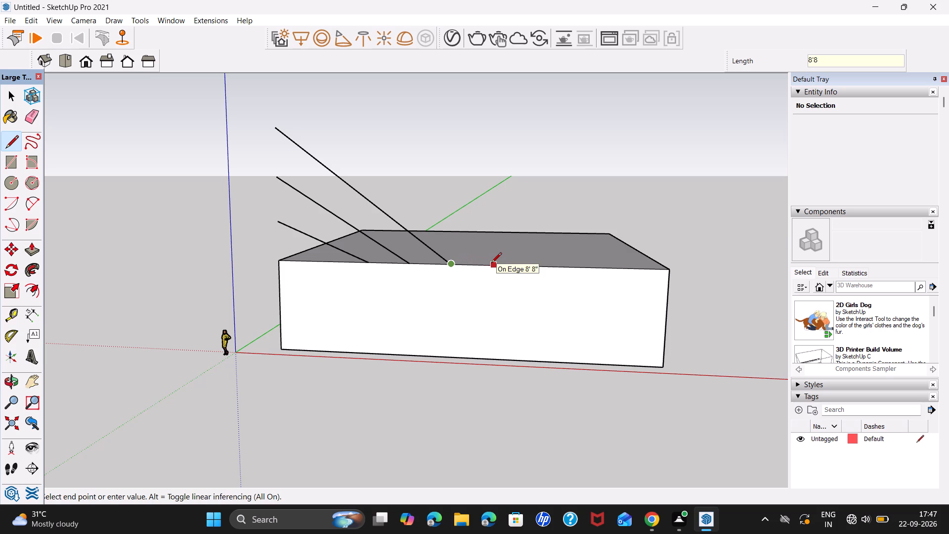
key(Return)
Draw a fourth sloping line about 59' 6" long from the end of the last 8' 8" segment to a point directly above the third line's upper end.
click(496, 265)
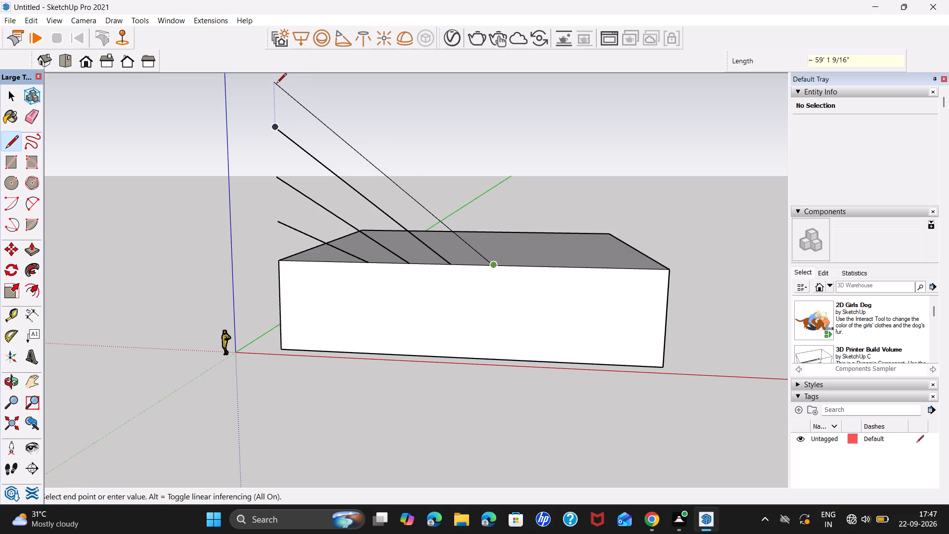
shift+middle_drag(287, 99, 305, 171)
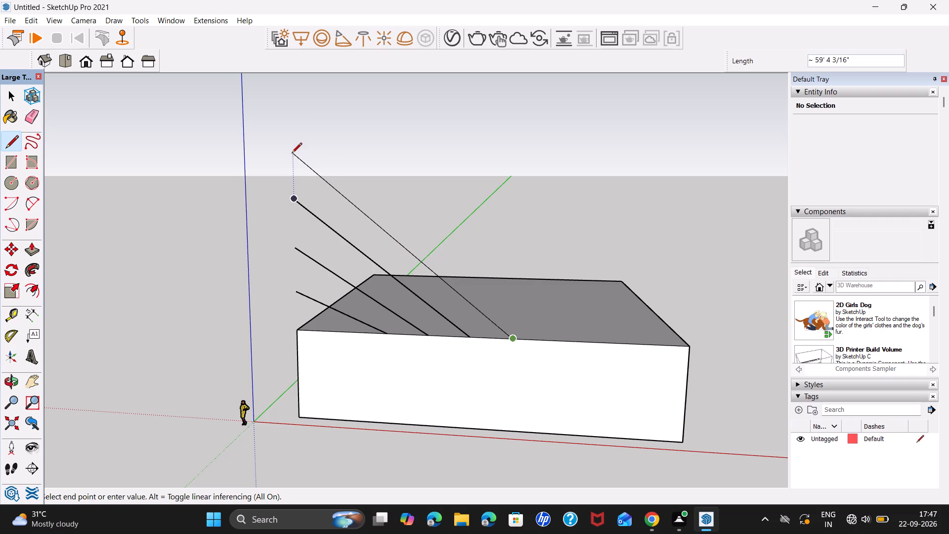
scroll(287, 161, up, 8)
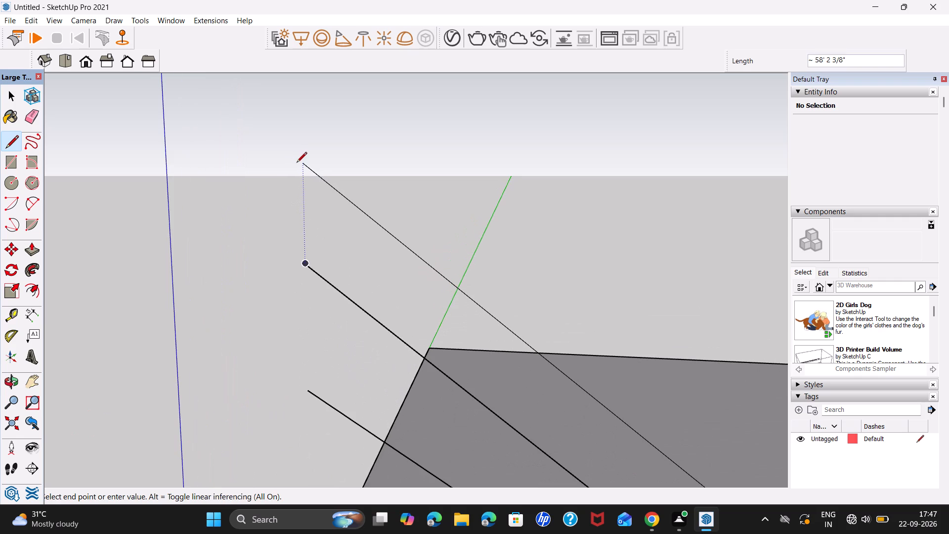
click(314, 136)
scroll(407, 205, down, 7)
key(space)
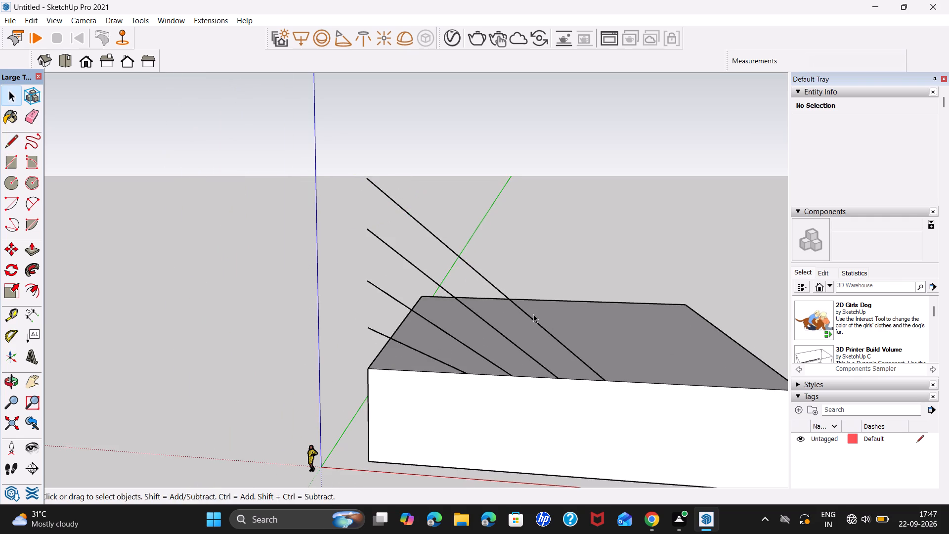
Draw an 8' 8" line along the front top edge from the fourth sloping line's lower end, away from the third.
middle_drag(533, 314, 332, 265)
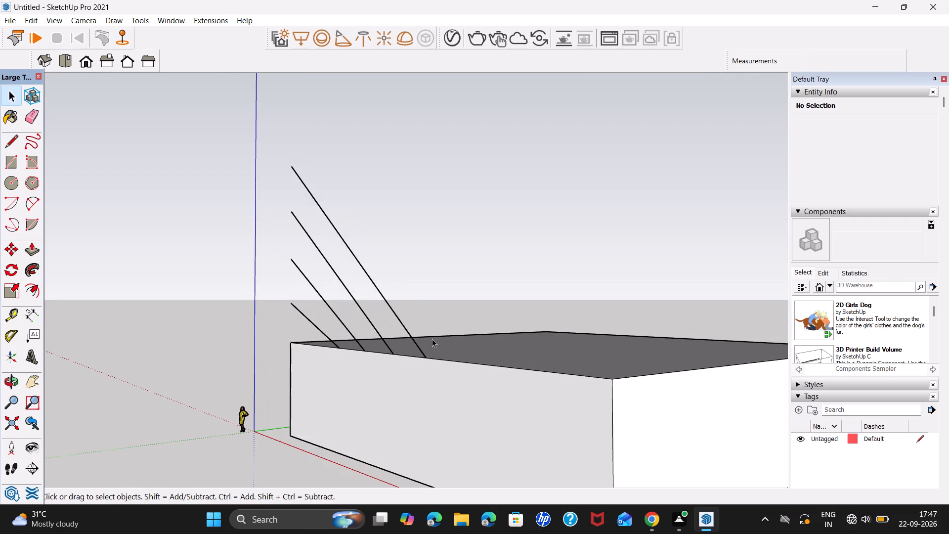
middle_drag(432, 339, 645, 376)
key(l)
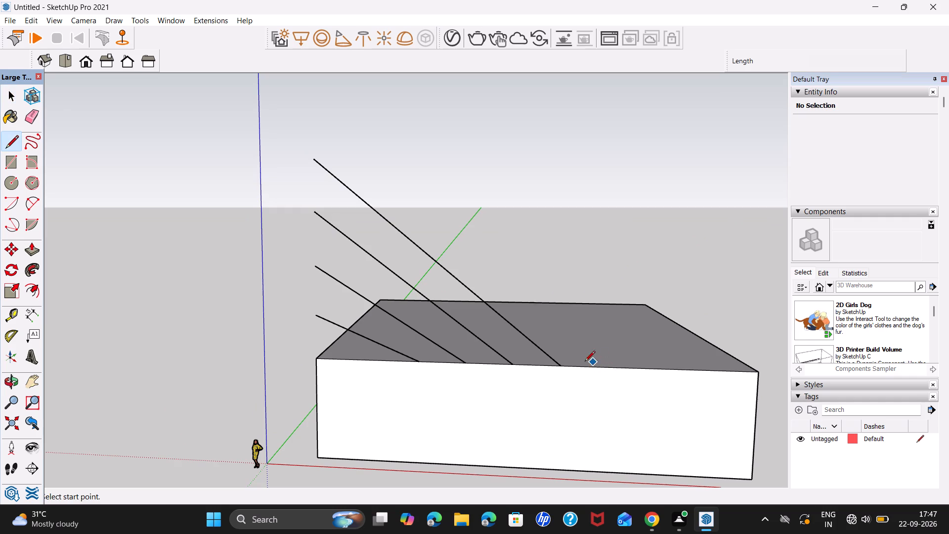
click(560, 368)
text(8')
key(8)
key(Return)
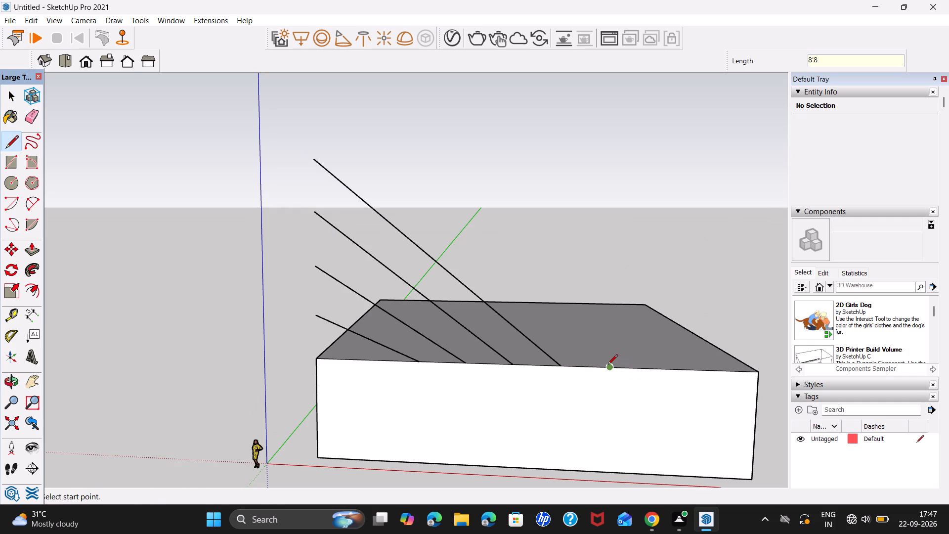
Draw a fifth sloping line about 73' long from the end of the new 8' 8" segment to a point above the fourth line's upper end.
click(607, 365)
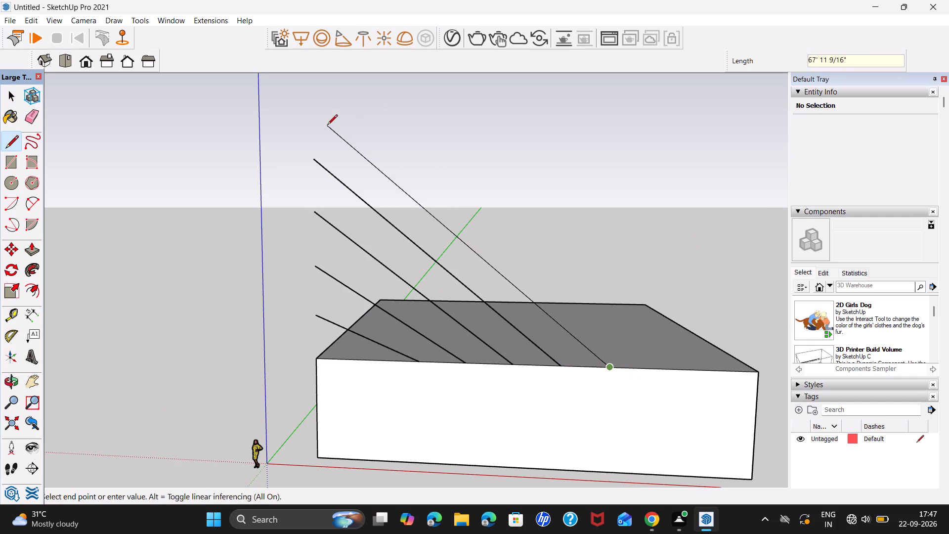
click(313, 96)
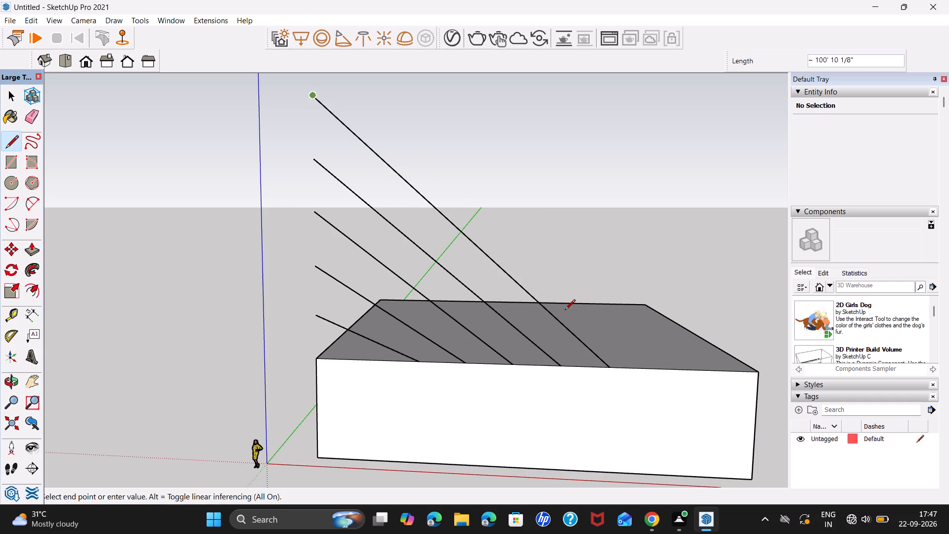
key(space)
Draw another 8' 8" line along the front top edge from the fifth sloping line's lower end.
key(l)
click(610, 368)
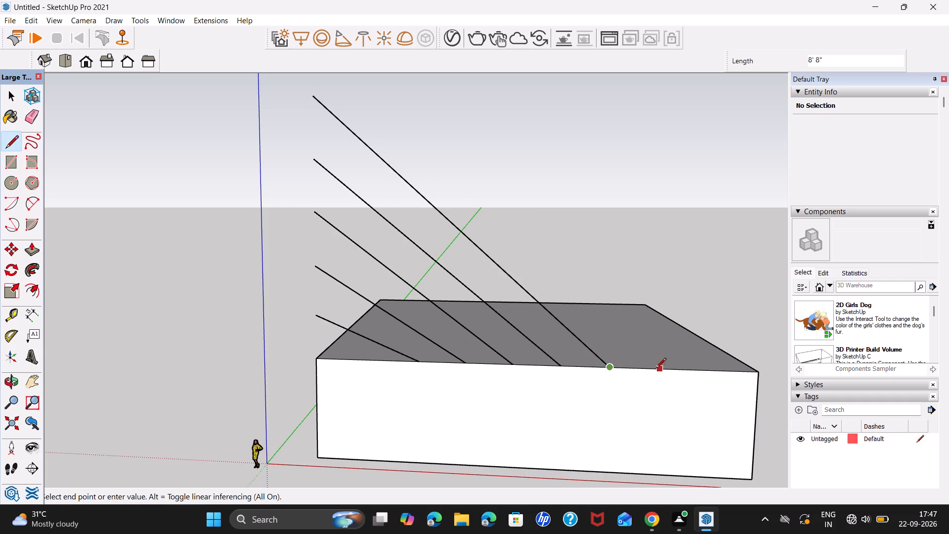
key(8)
key(apostrophe)
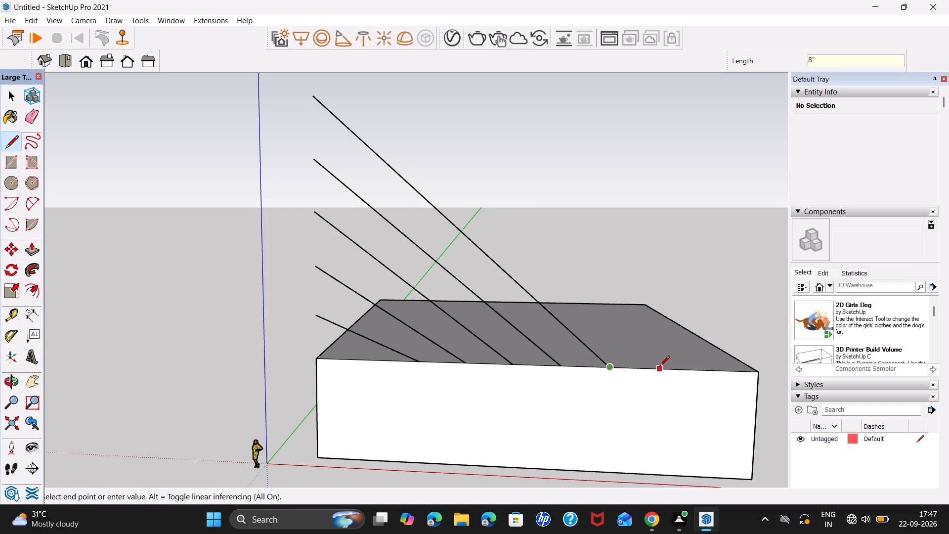
key(8)
key(Return)
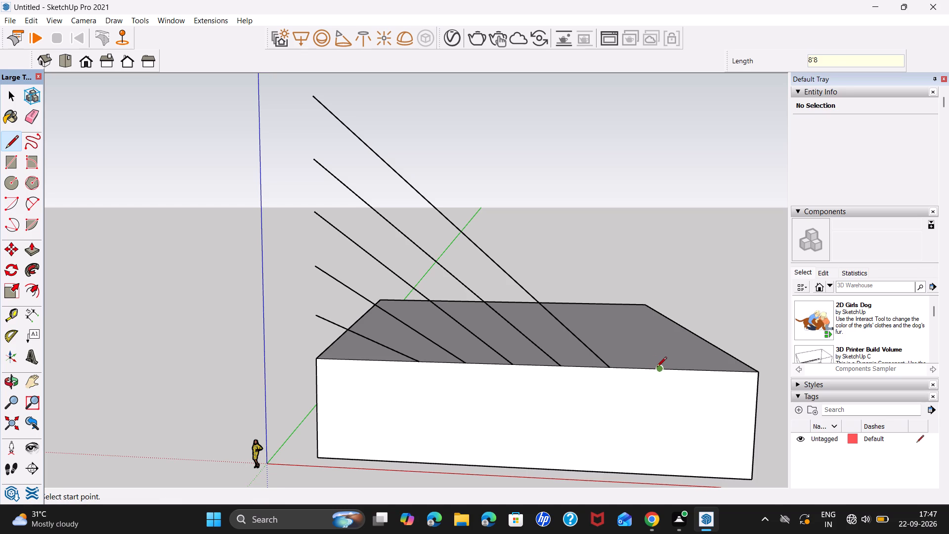
Draw a sixth sloping line about 88' 6" long from that segment's end to a point directly above the fifth line's upper end.
click(660, 368)
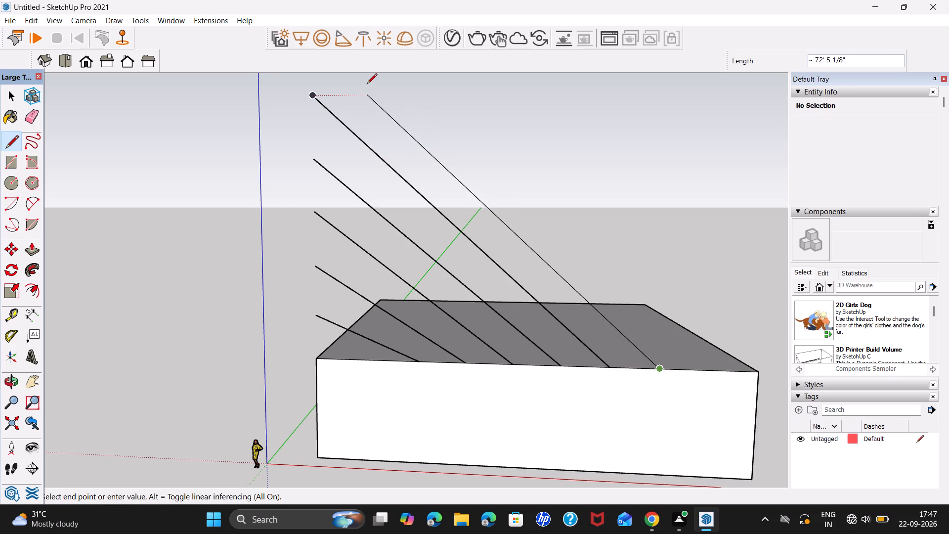
shift+middle_drag(367, 85, 401, 156)
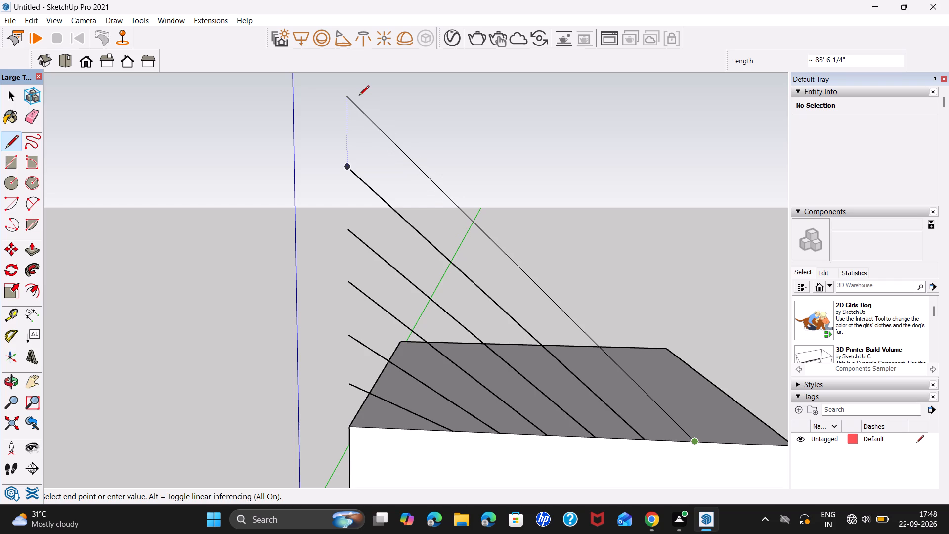
click(359, 96)
scroll(503, 199, down, 2)
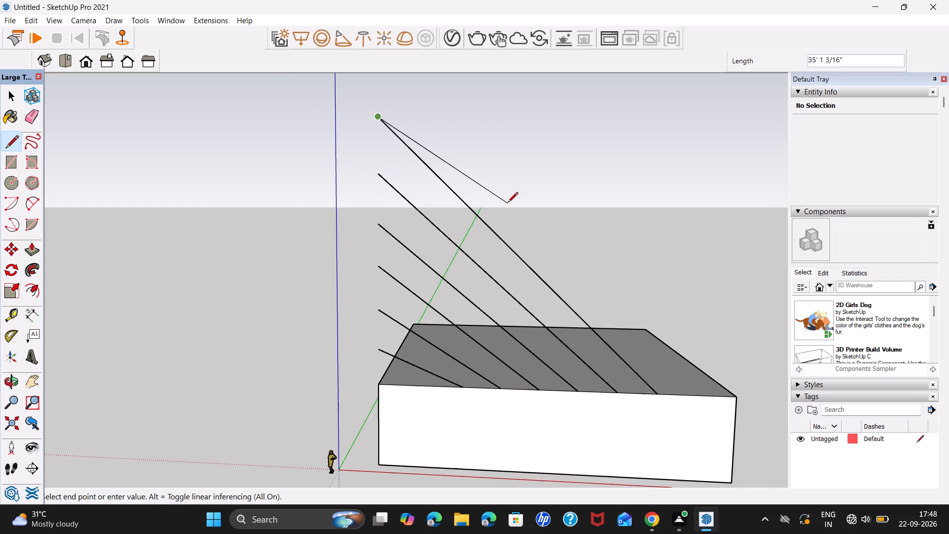
key(space)
Draw an 8' 8" line along the front top edge from the sixth sloping line's lower end towards the block's far corner.
scroll(544, 222, down, 2)
middle_drag(597, 269, 554, 237)
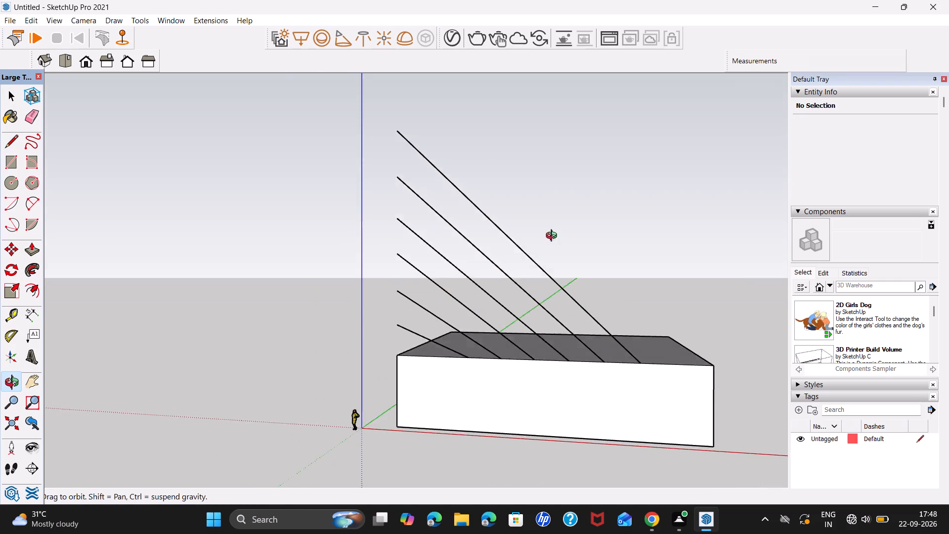
middle_drag(554, 237, 436, 216)
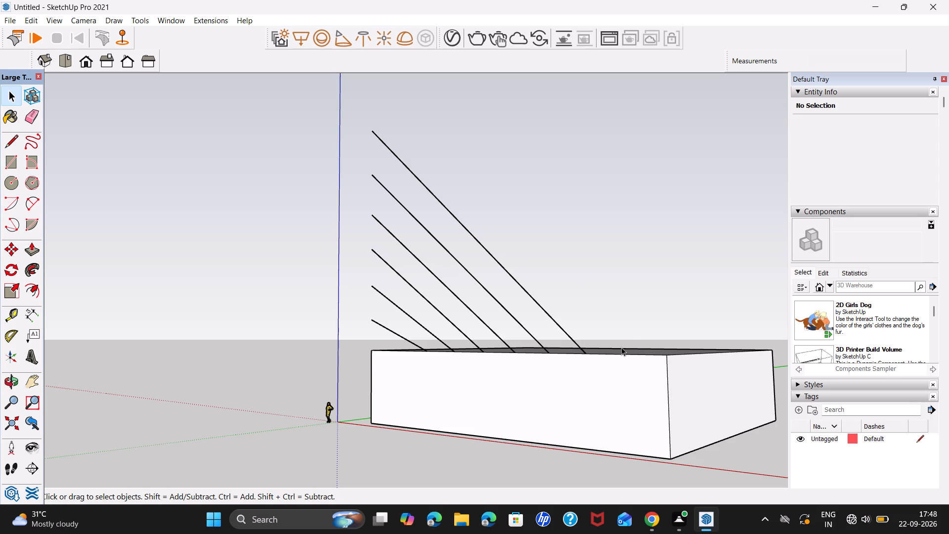
key(l)
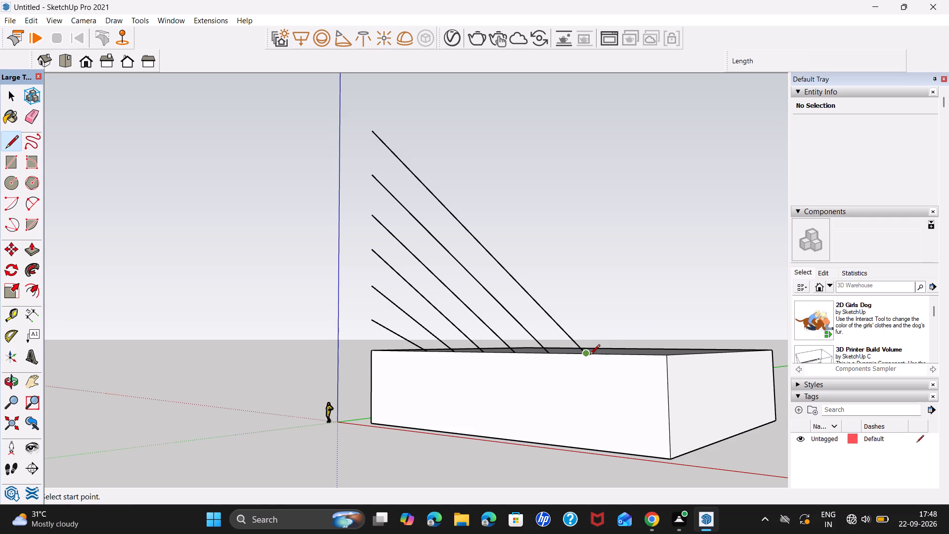
click(590, 356)
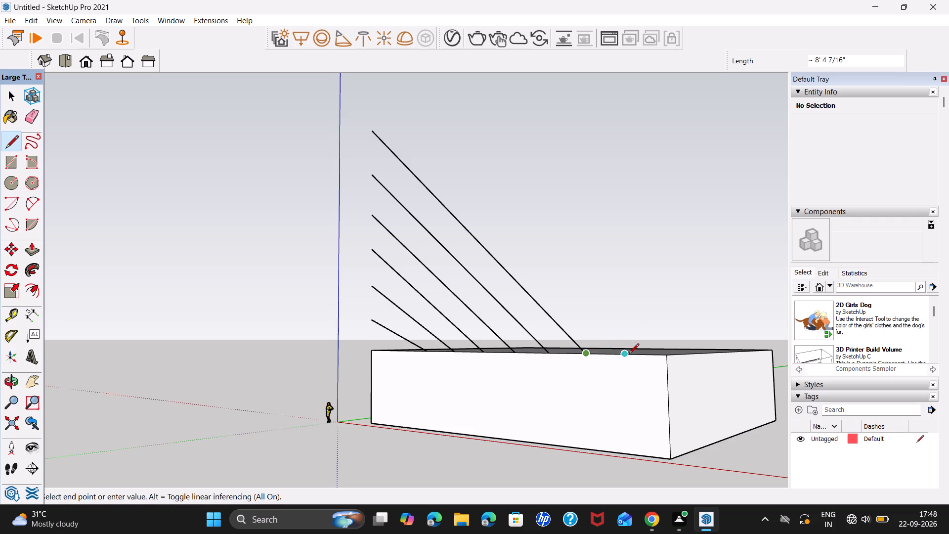
text(8')
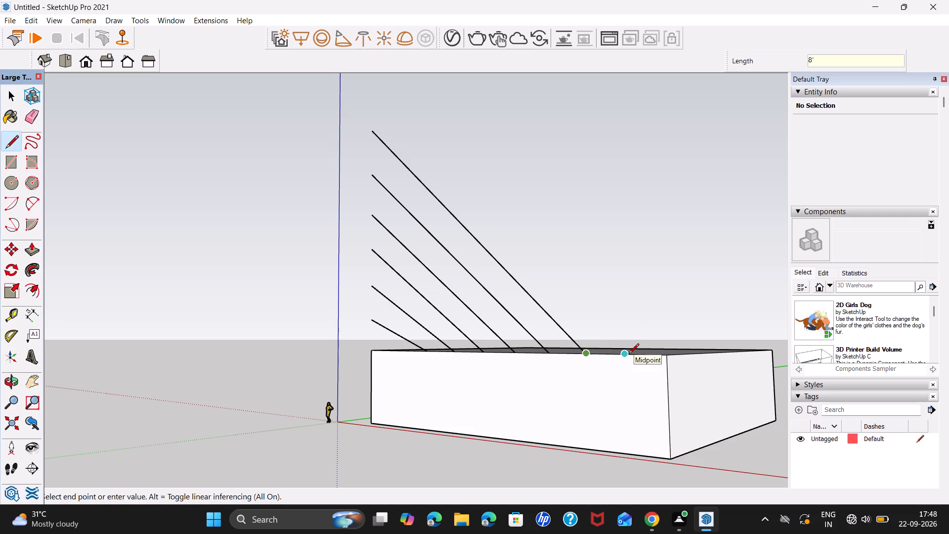
key(8)
key(Return)
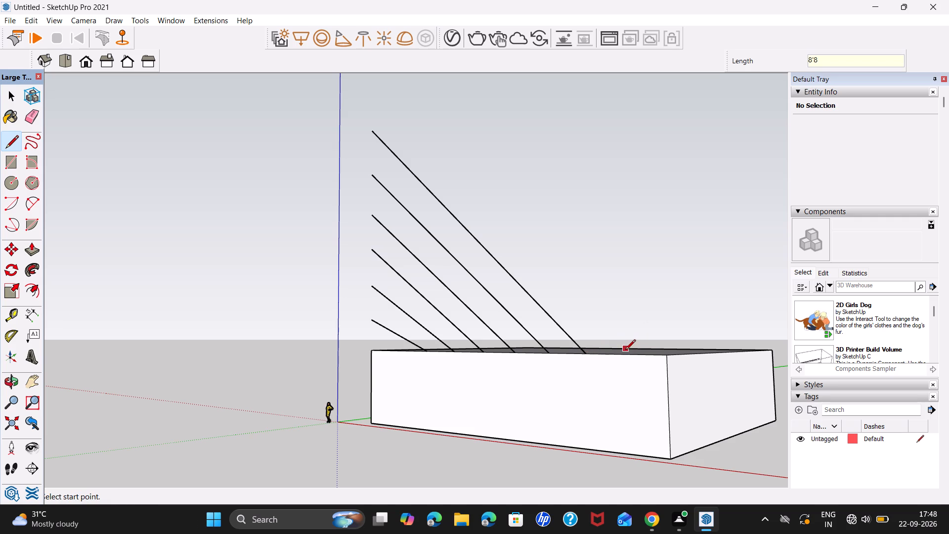
Draw a seventh sloping line about 106' long from that segment's end to a point directly above the sixth line's upper end.
click(628, 355)
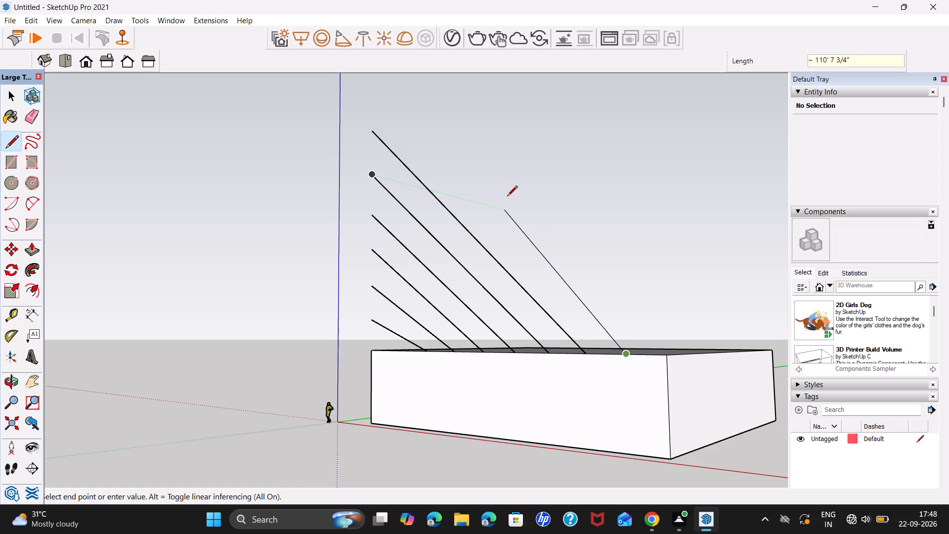
click(385, 76)
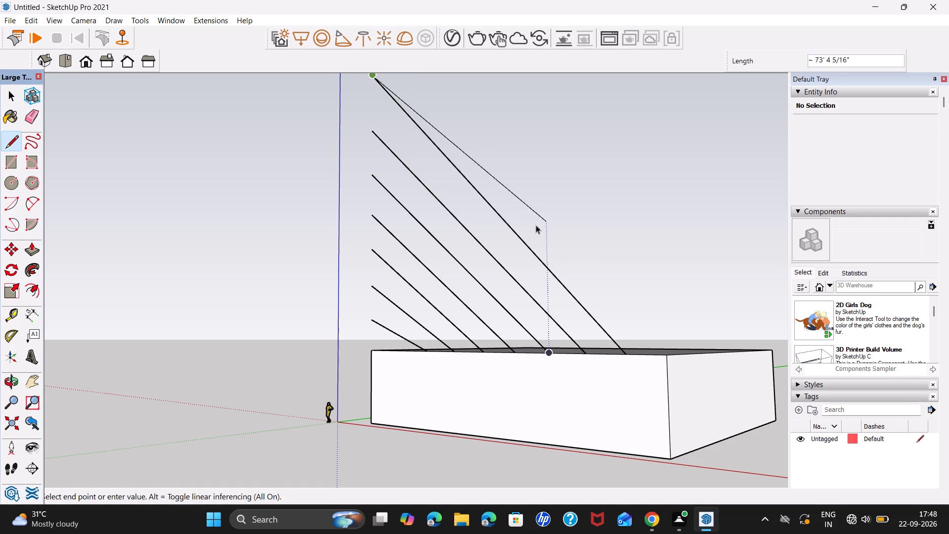
key(space)
Push the block's end face inward about 8' 1" so it lines up with the seventh sloping line's lower end.
middle_drag(683, 371, 544, 408)
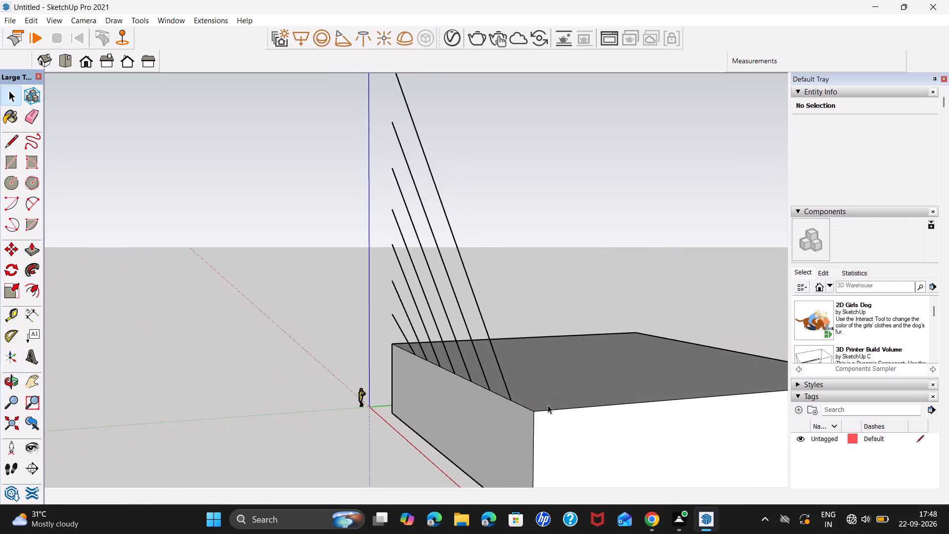
scroll(551, 403, down, 7)
click(604, 434)
key(p)
click(604, 434)
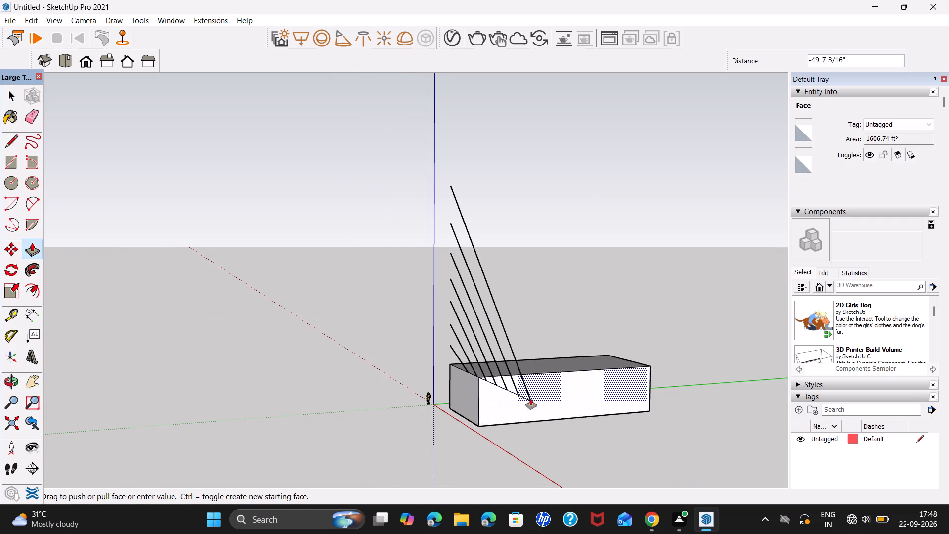
scroll(527, 400, up, 9)
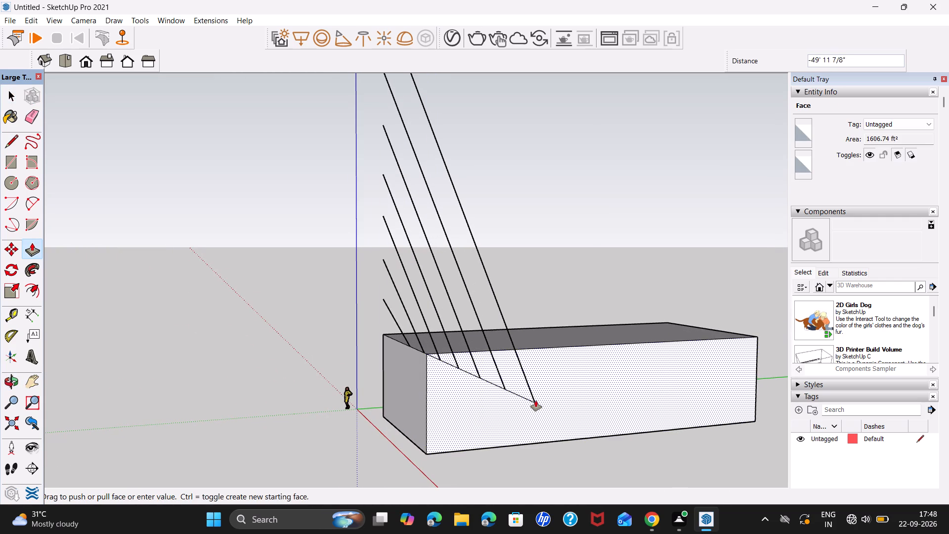
scroll(534, 401, up, 8)
middle_drag(534, 401, 786, 368)
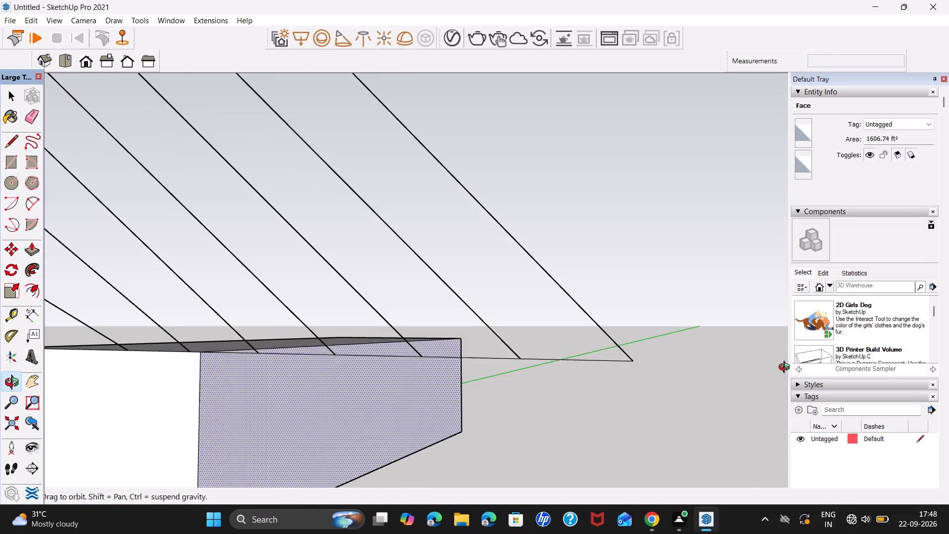
middle_drag(786, 368, 786, 368)
click(630, 358)
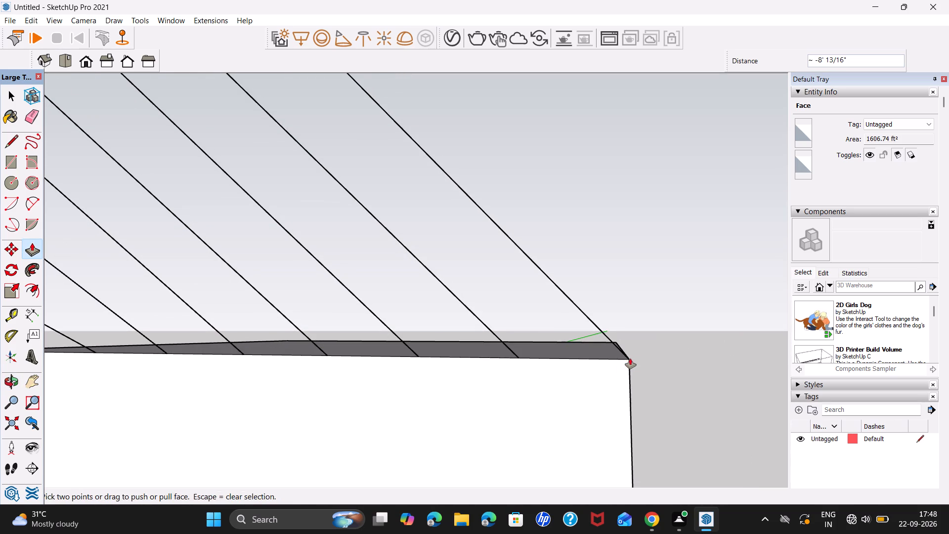
key(space)
Copy all seven sloping lines 81' 4 1/4" across the block to its opposite top edge.
scroll(682, 357, down, 14)
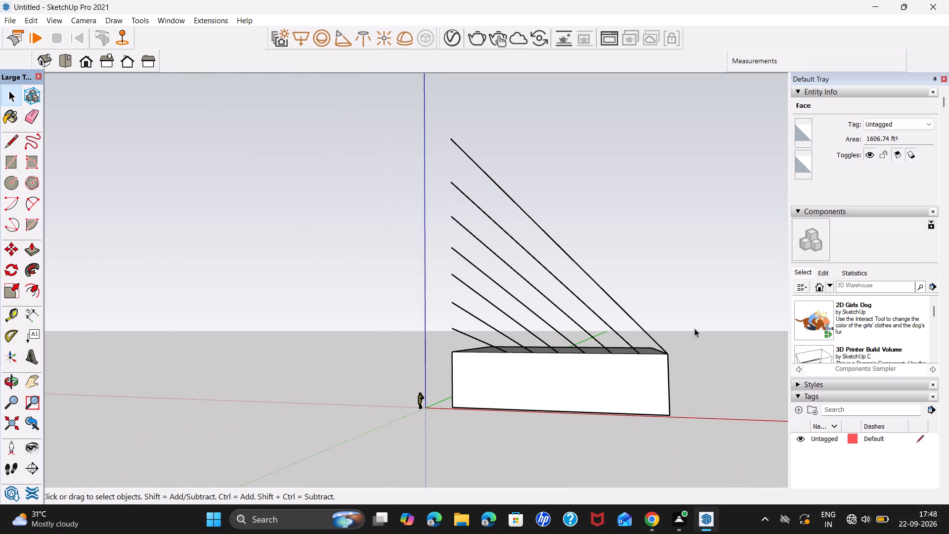
middle_drag(695, 328, 680, 330)
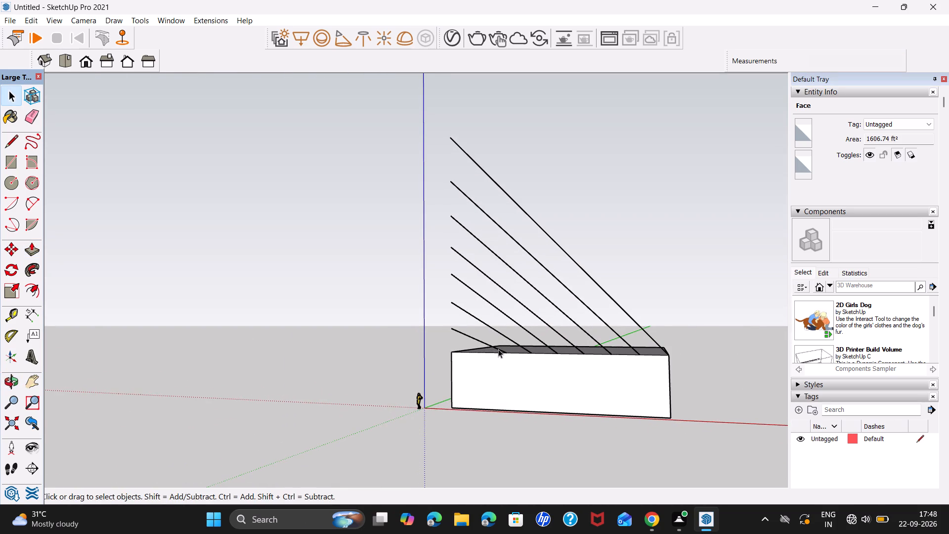
click(498, 349)
ctrl+click(527, 350)
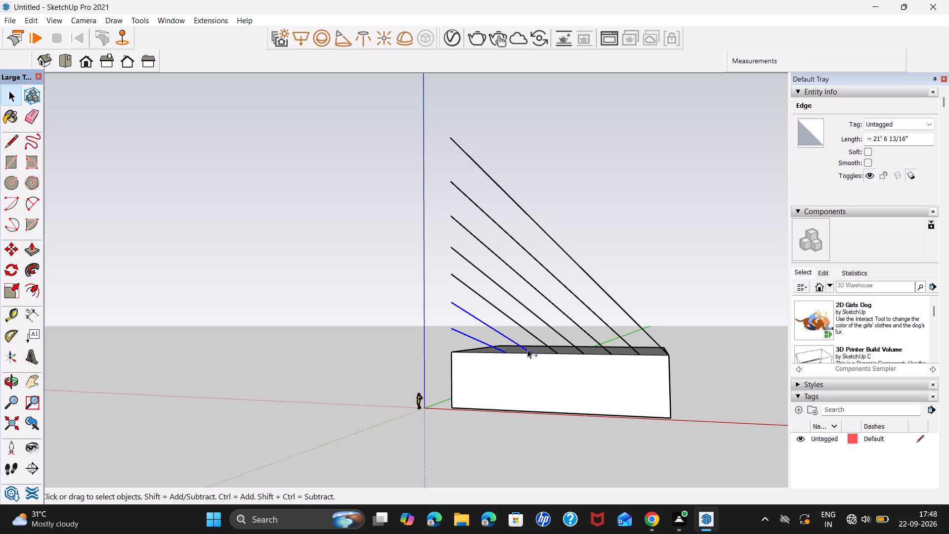
ctrl+click(556, 353)
ctrl+click(583, 352)
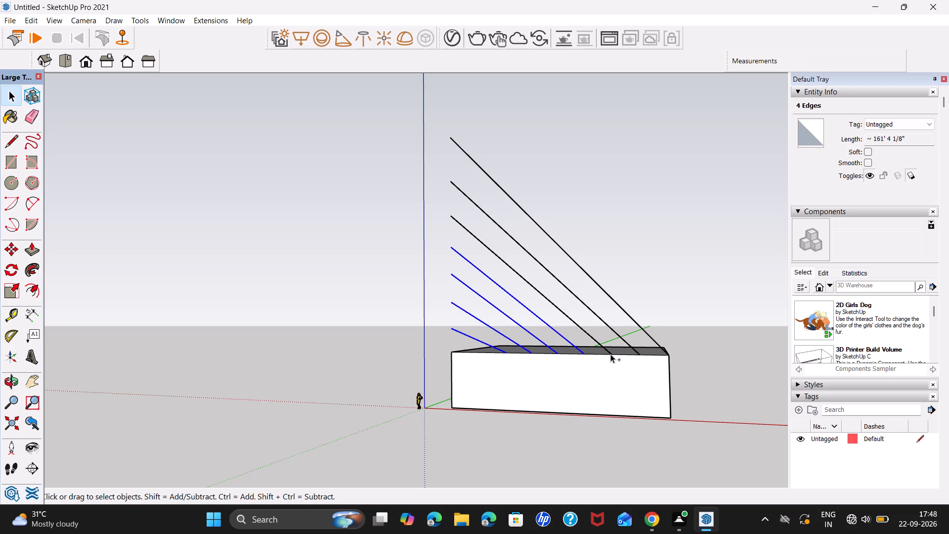
ctrl+click(611, 354)
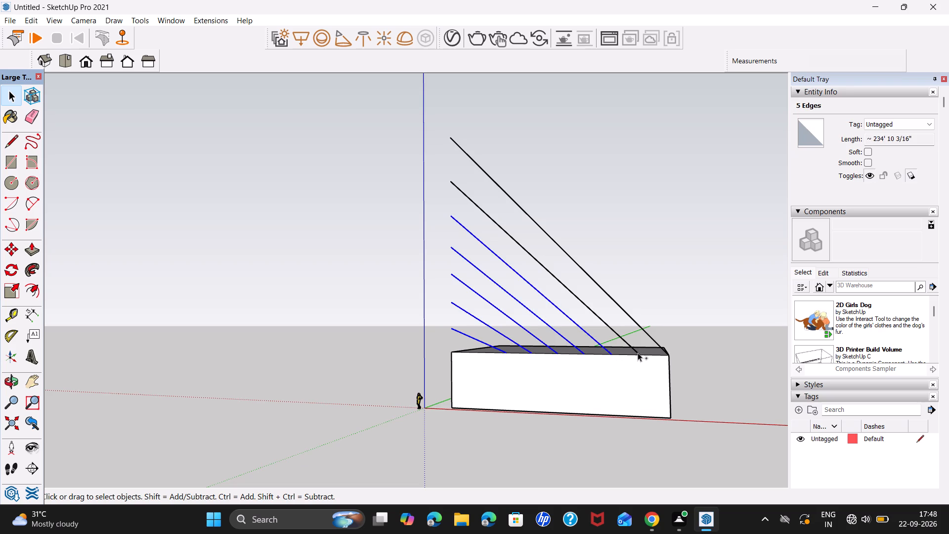
ctrl+click(639, 354)
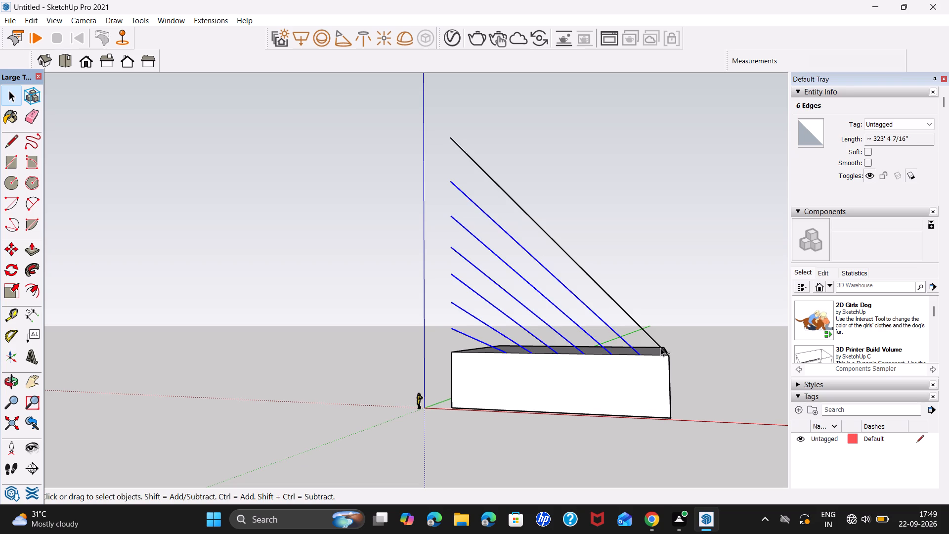
ctrl+click(662, 348)
middle_drag(701, 341, 356, 340)
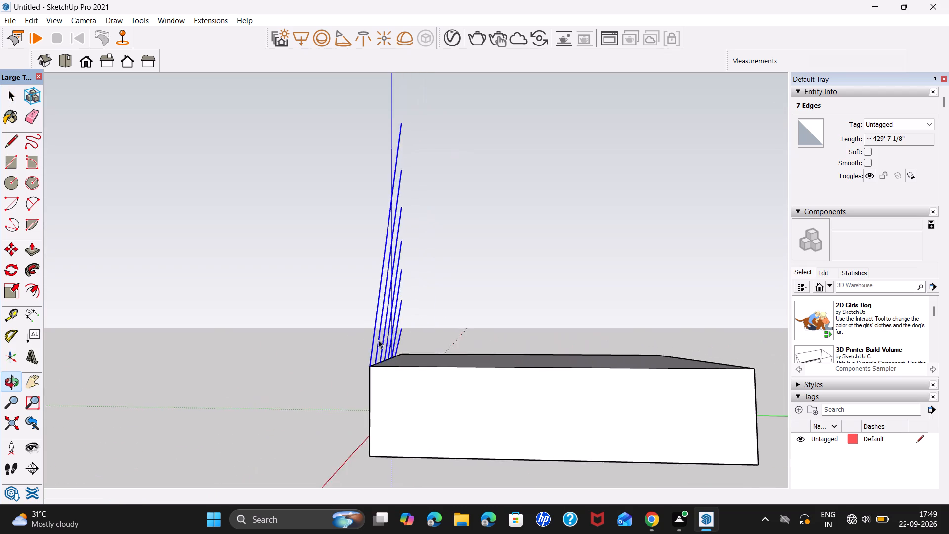
scroll(392, 340, down, 6)
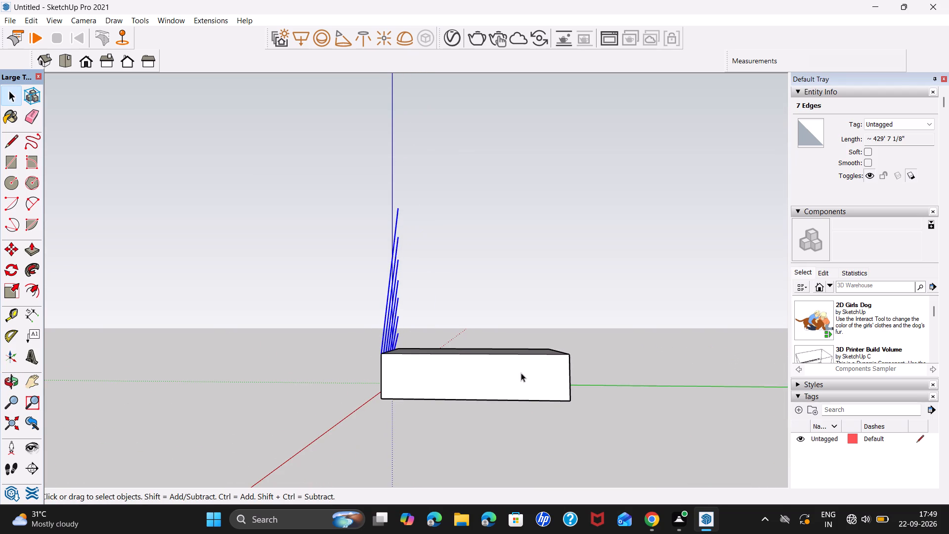
key(m)
click(381, 353)
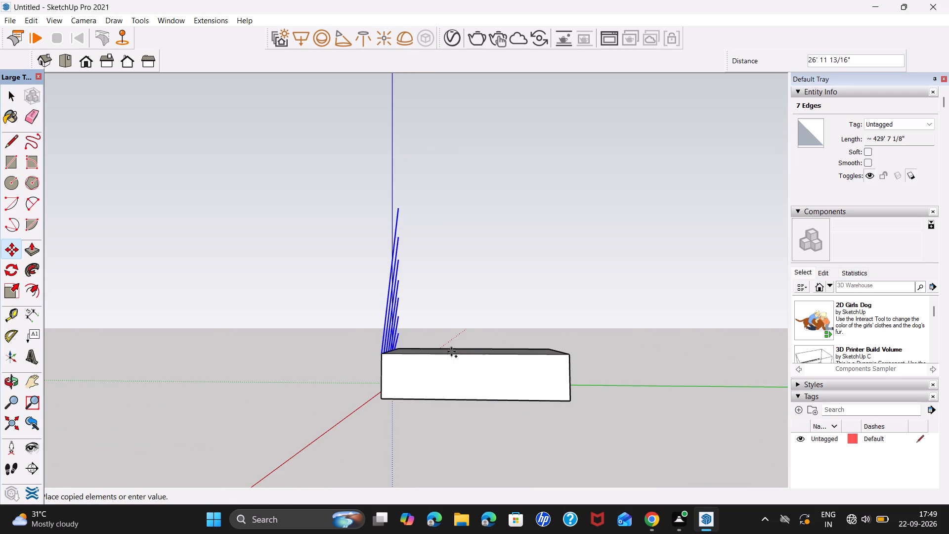
click(566, 353)
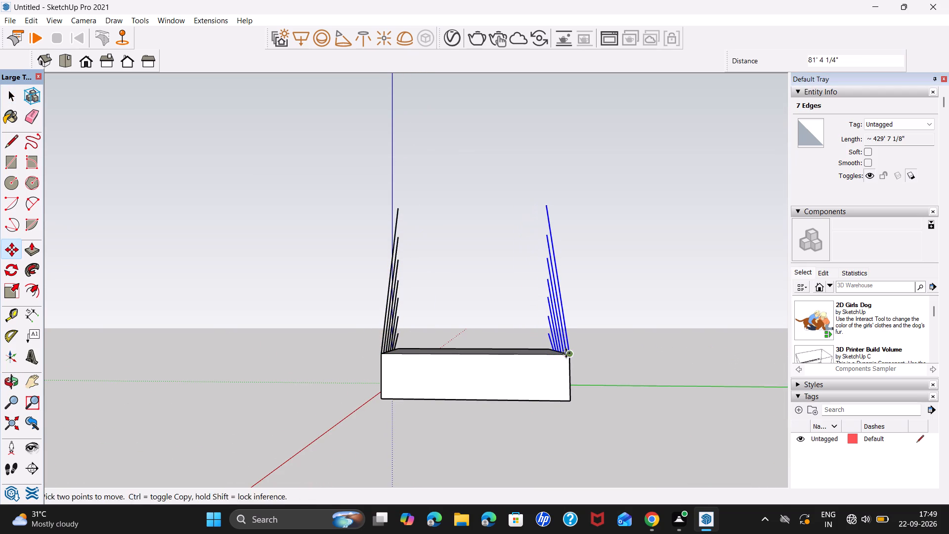
key(space)
Make the whole block and both sets of sloping lines into one group.
scroll(532, 345, down, 7)
middle_drag(387, 350, 743, 382)
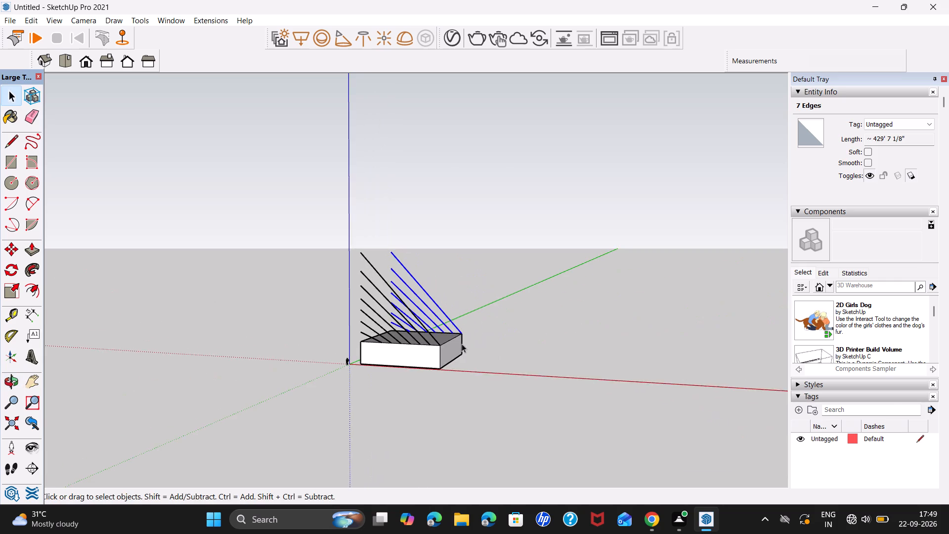
scroll(419, 337, down, 3)
middle_drag(401, 339, 583, 353)
scroll(387, 315, up, 6)
middle_drag(391, 356, 617, 357)
scroll(411, 356, up, 6)
middle_drag(410, 356, 518, 376)
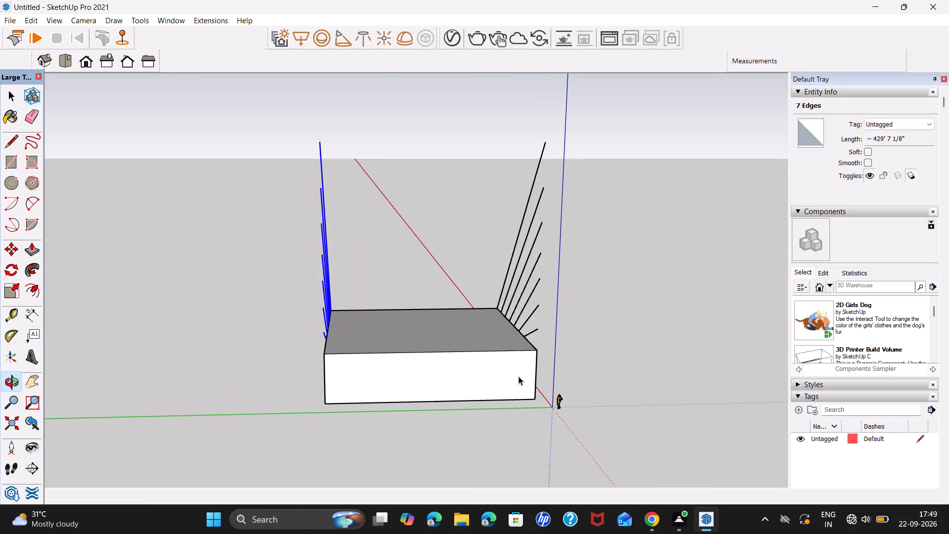
key(l)
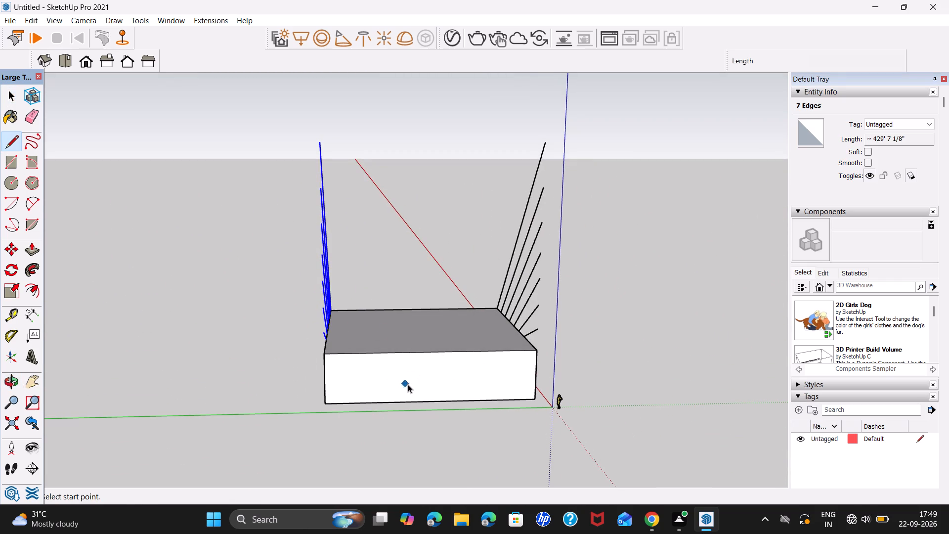
key(space)
triple_click(408, 384)
click(408, 384)
right_click(408, 384)
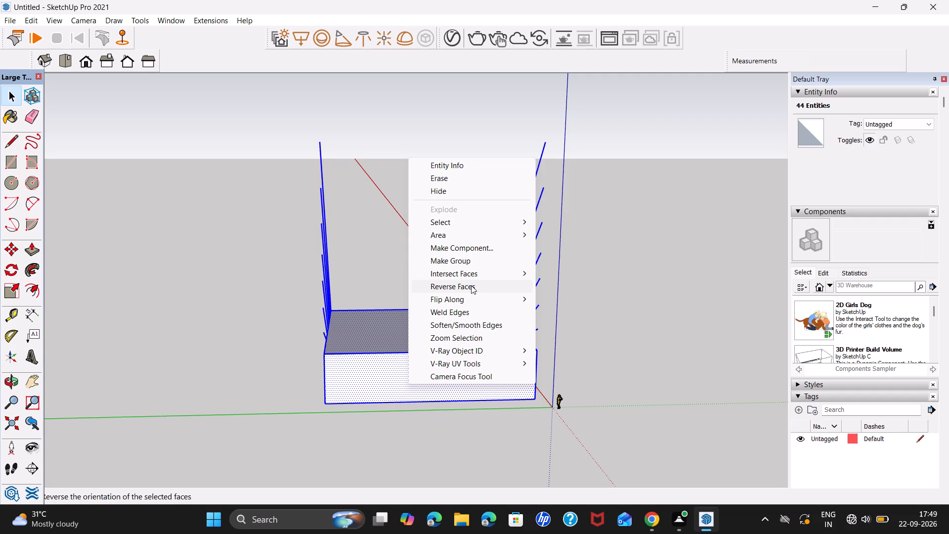
click(489, 261)
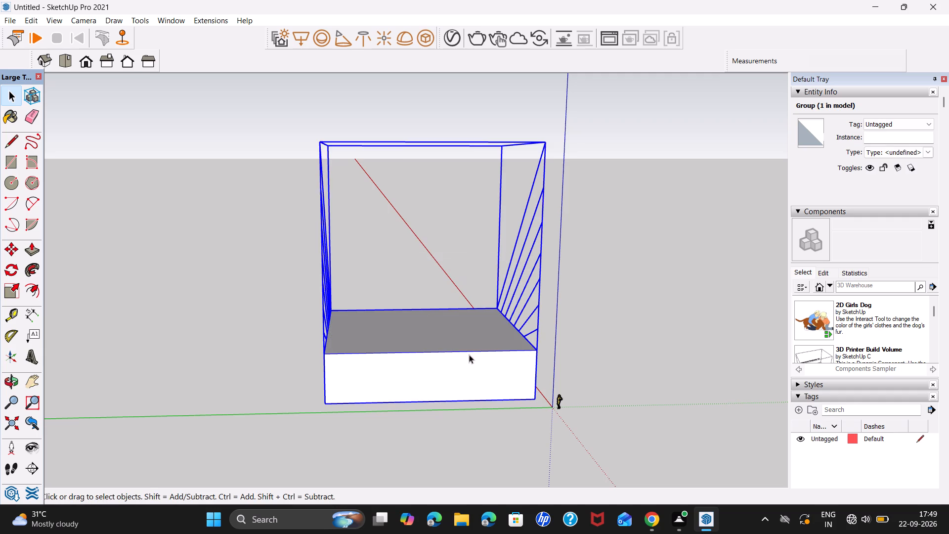
click(627, 345)
Draw three straight lines about 81' 4" long joining the upper ends of the three lowest pairs of sloping lines across the block.
scroll(359, 342, up, 5)
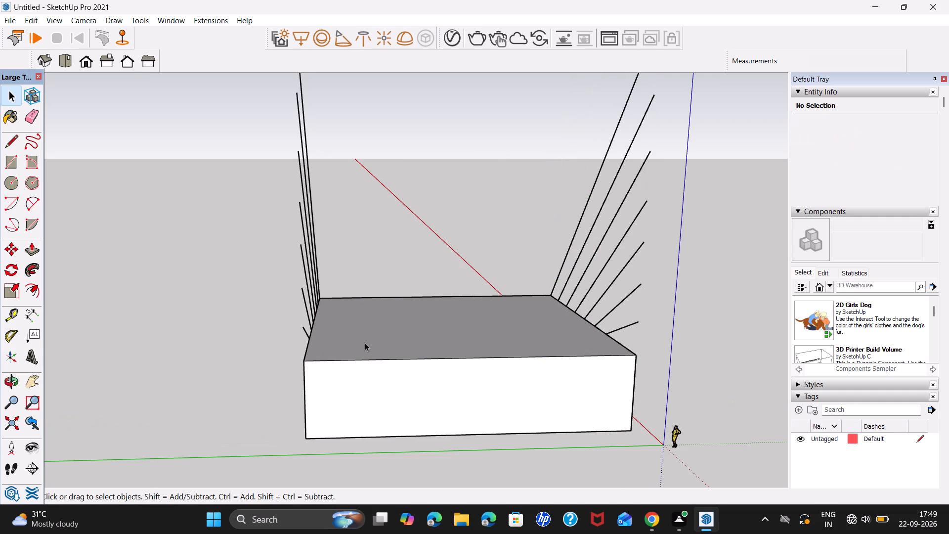
key(l)
click(304, 329)
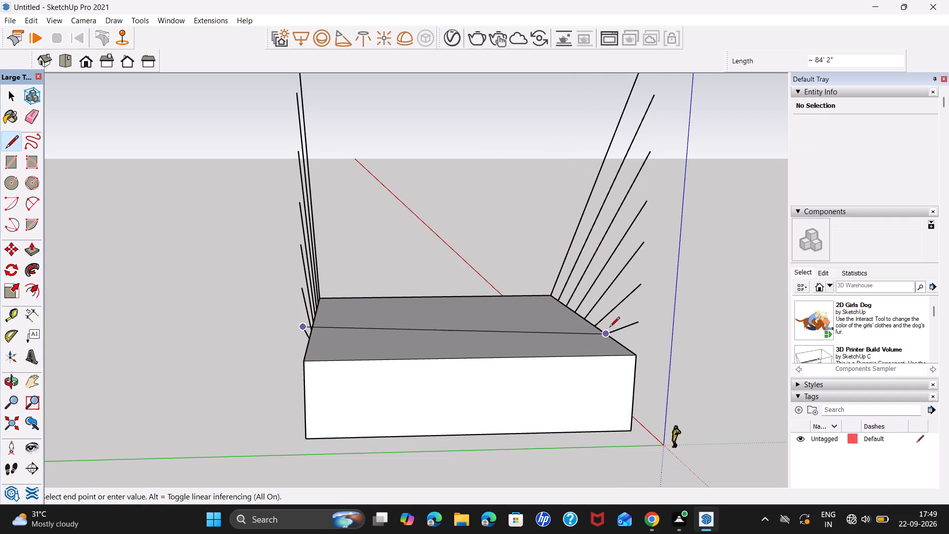
click(636, 322)
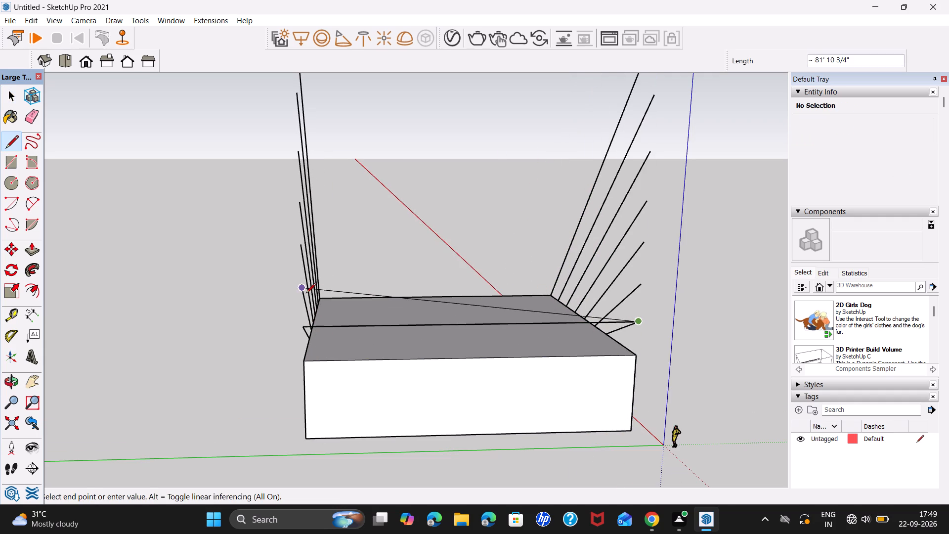
key(space)
key(l)
click(301, 288)
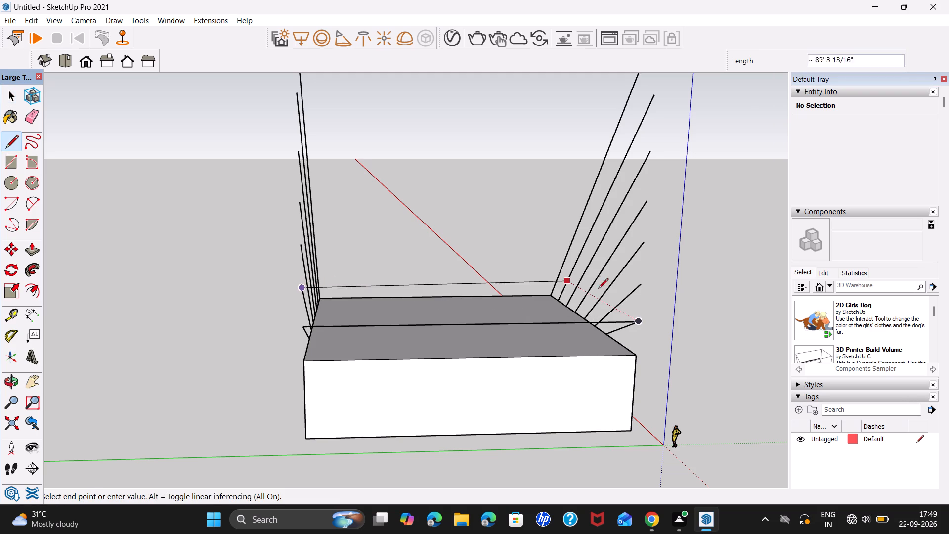
click(641, 287)
key(l)
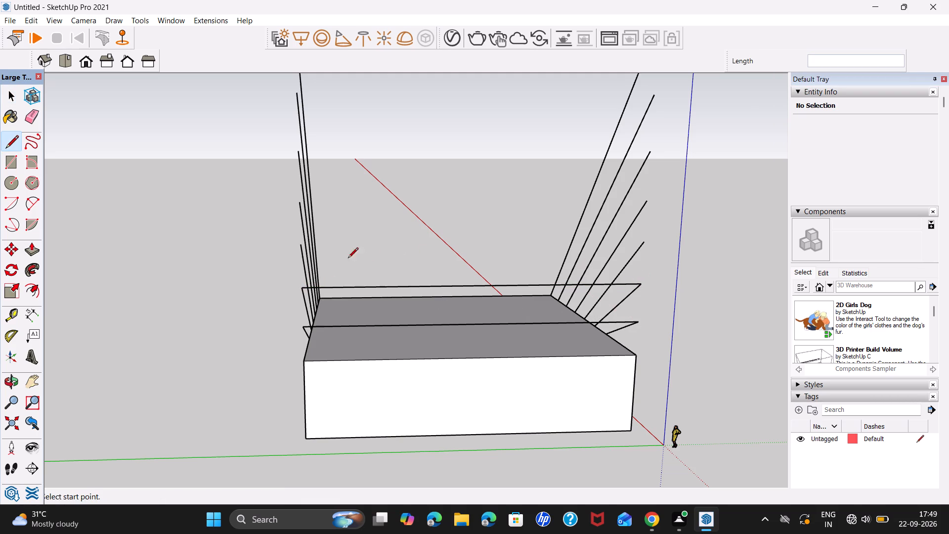
click(302, 250)
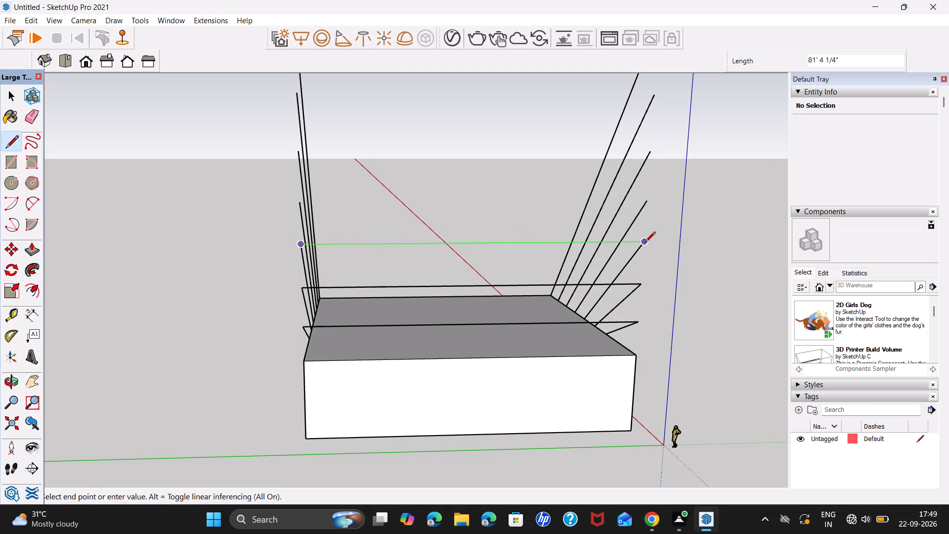
click(645, 242)
Draw two 81' 4 1/4" lines joining the upper ends of the fourth and fifth pairs of sloping lines.
key(l)
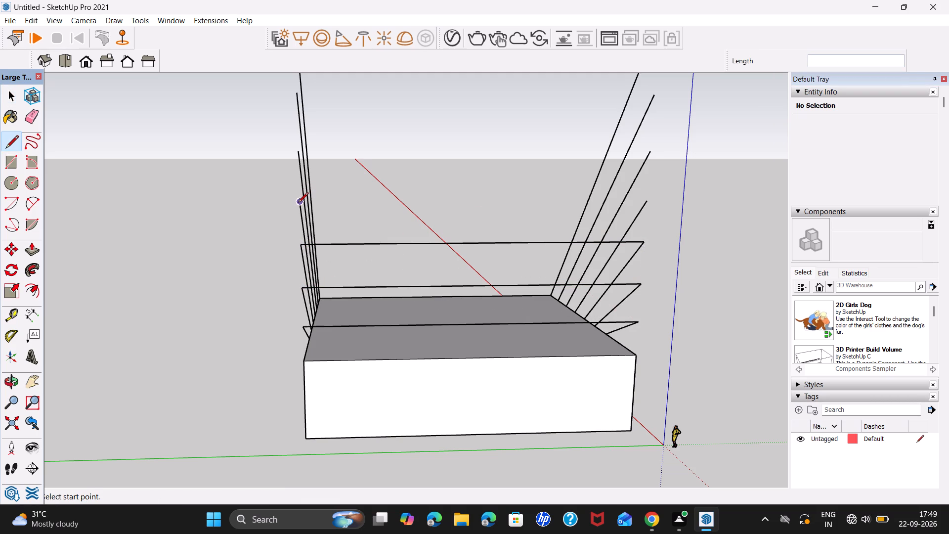
click(298, 203)
key(l)
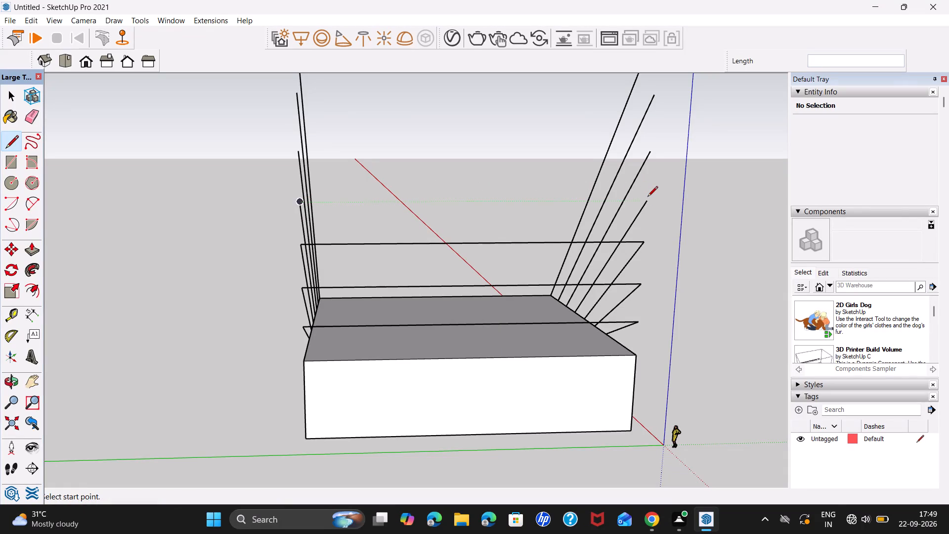
click(647, 200)
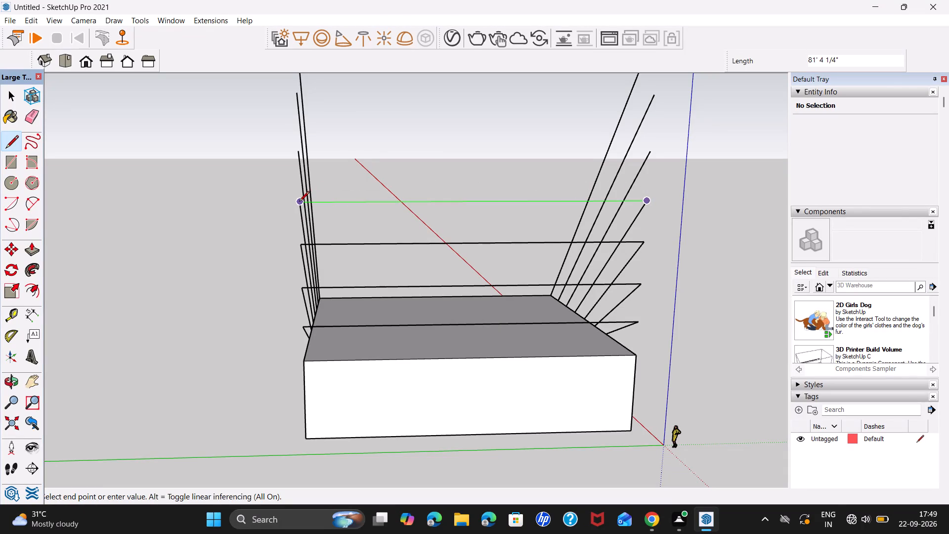
click(299, 202)
key(l)
click(300, 154)
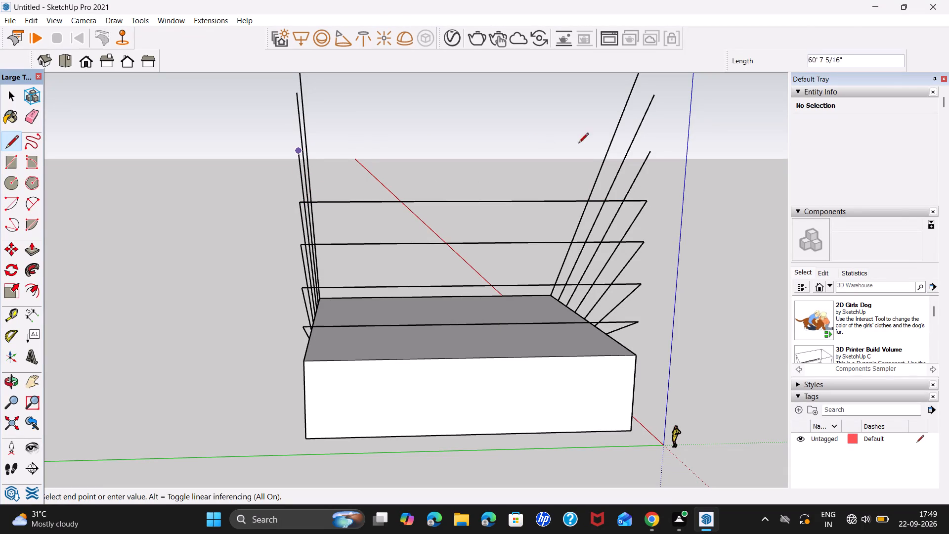
click(649, 149)
Draw two straight lines joining the upper ends of the sixth and seventh pairs of sloping lines.
middle_drag(651, 150, 661, 171)
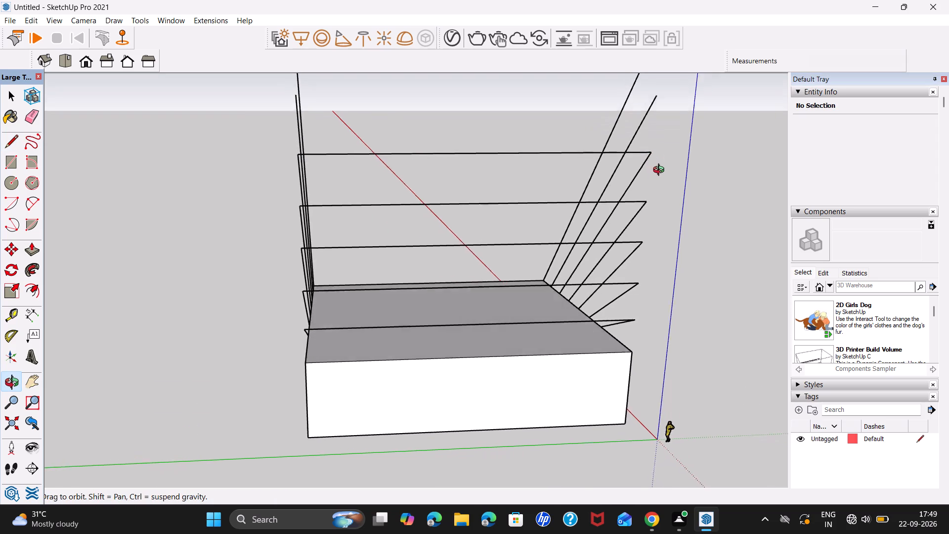
middle_drag(661, 171, 662, 248)
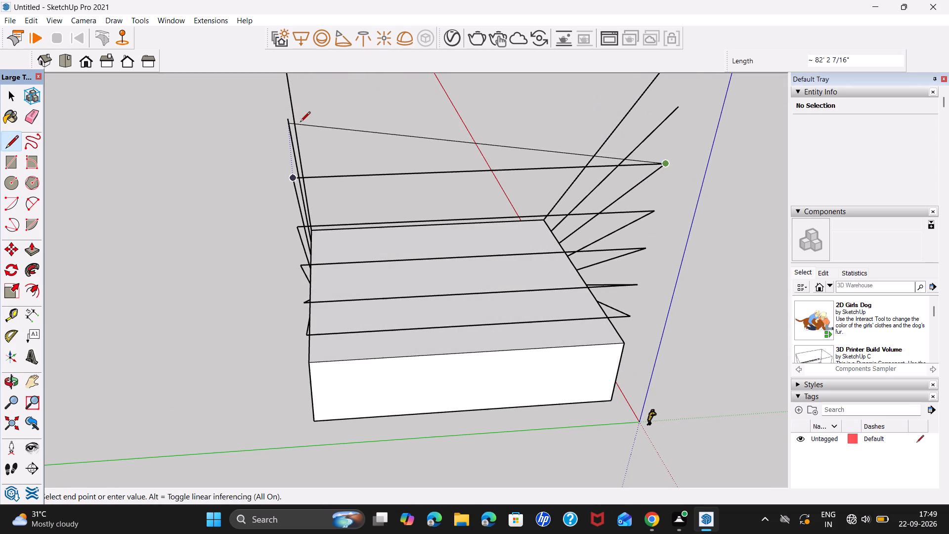
key(l)
click(287, 120)
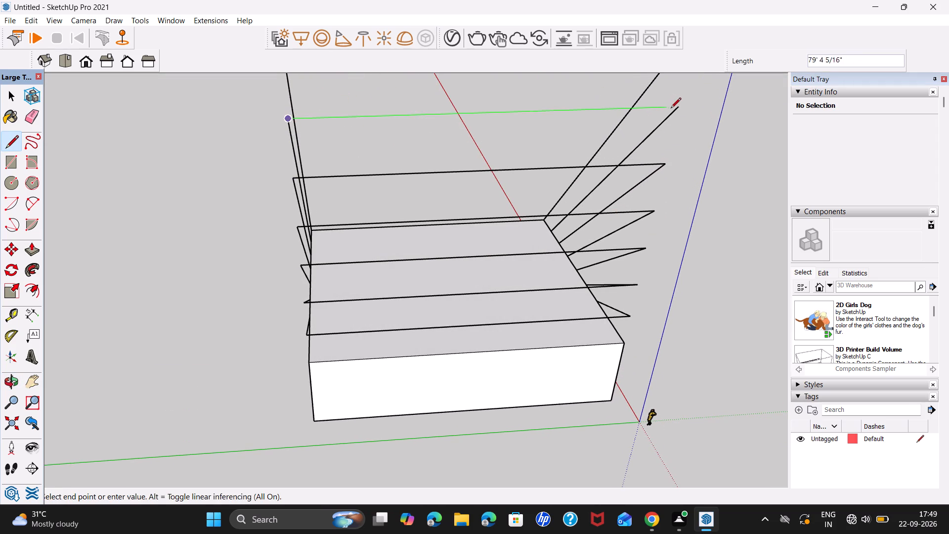
click(677, 110)
shift+middle_drag(674, 116, 675, 189)
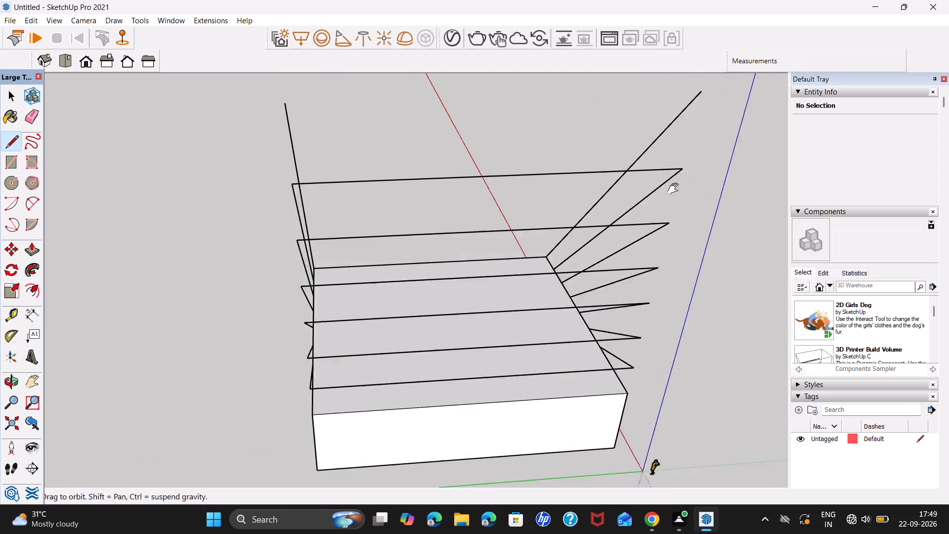
shift+middle_drag(675, 189, 669, 262)
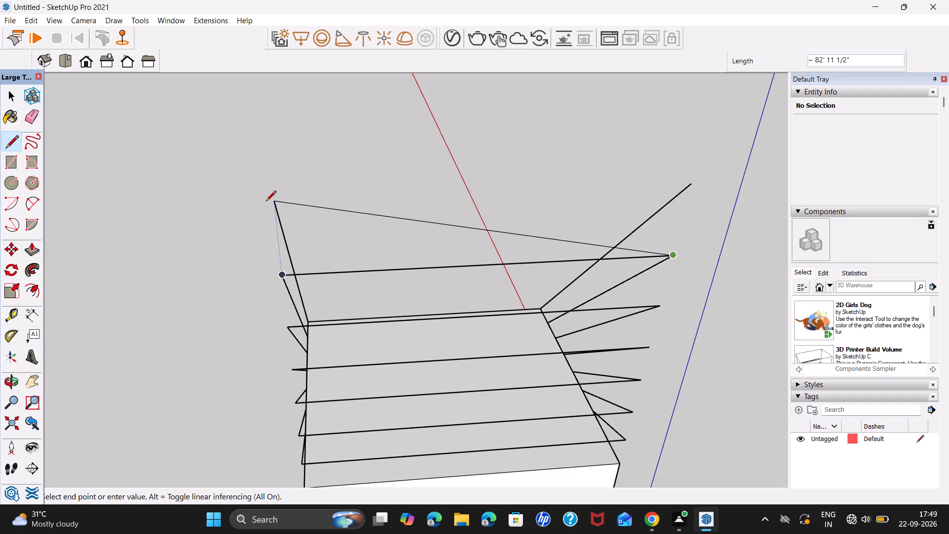
key(l)
click(277, 201)
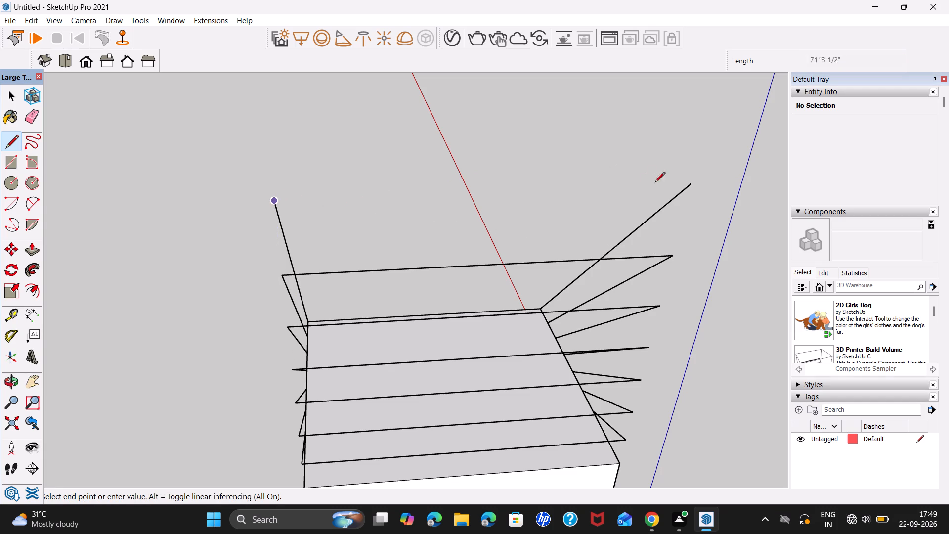
click(693, 184)
key(space)
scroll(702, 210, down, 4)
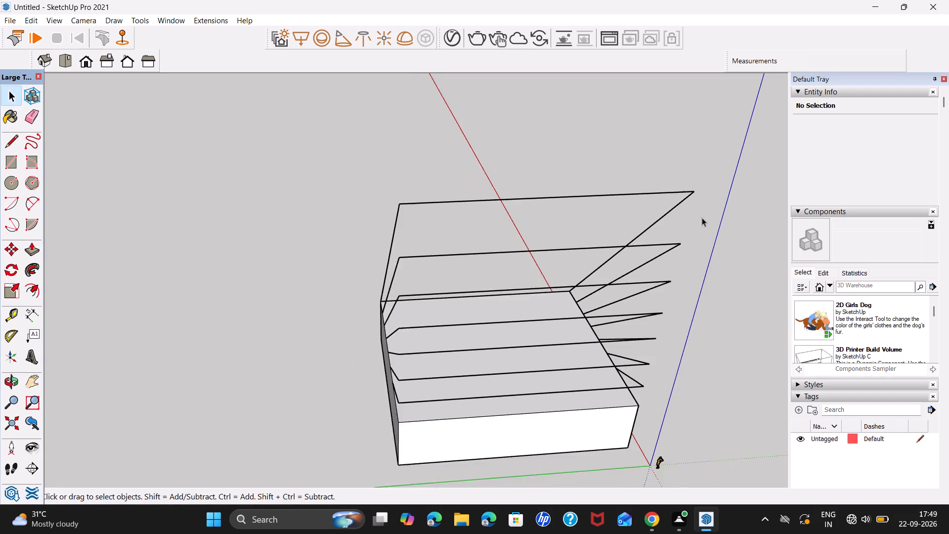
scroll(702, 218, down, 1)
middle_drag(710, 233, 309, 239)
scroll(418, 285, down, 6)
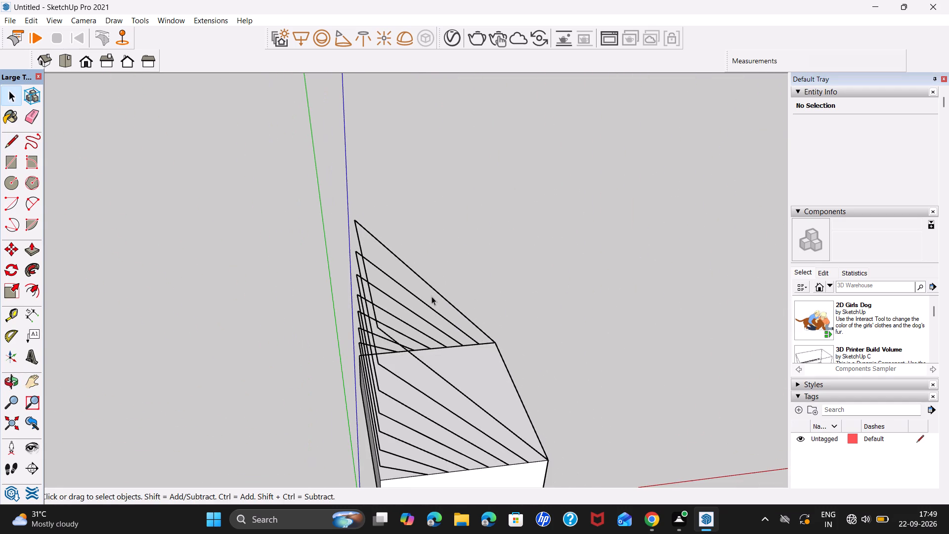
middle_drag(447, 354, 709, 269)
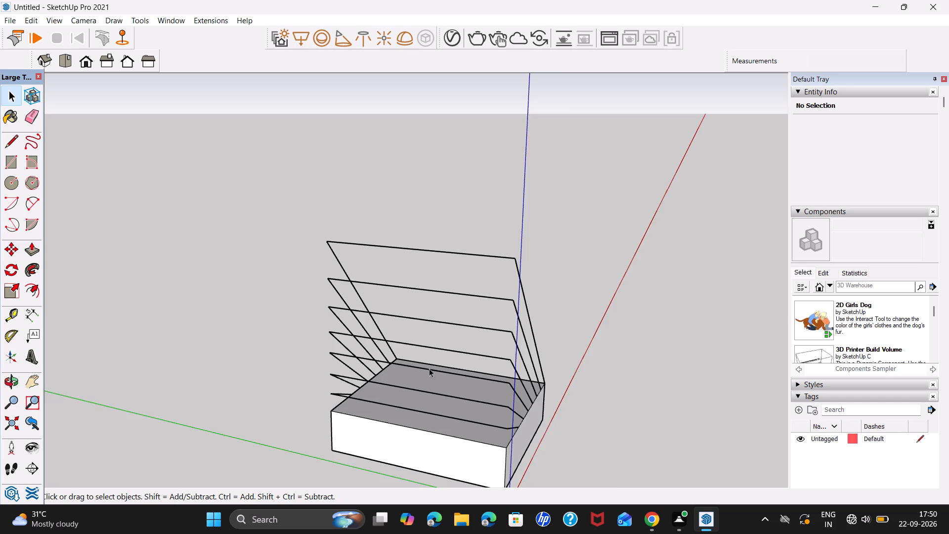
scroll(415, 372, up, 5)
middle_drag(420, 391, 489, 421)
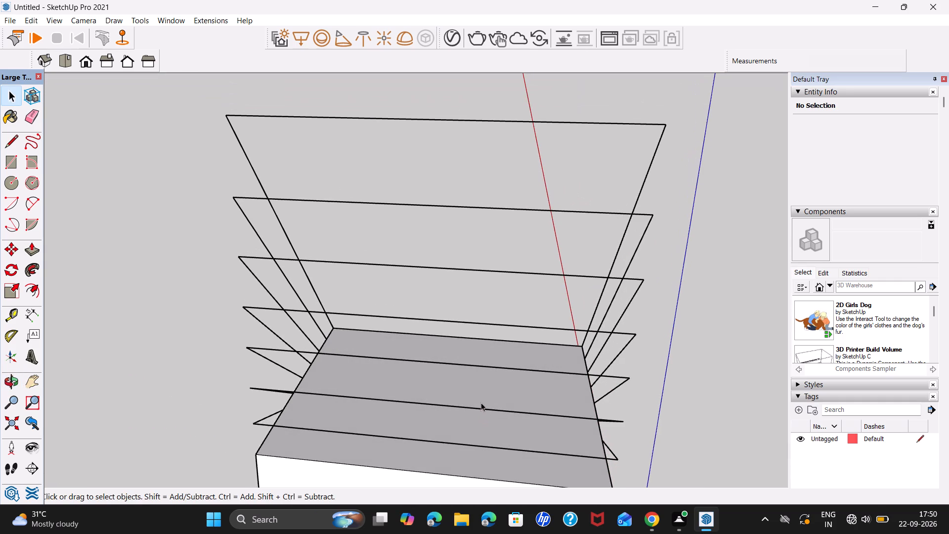
Draw four 81' 4 1/4" lines across the block's top joining the lower ends of the seventh, sixth, fifth and fourth pairs of sloping lines.
key(l)
click(334, 329)
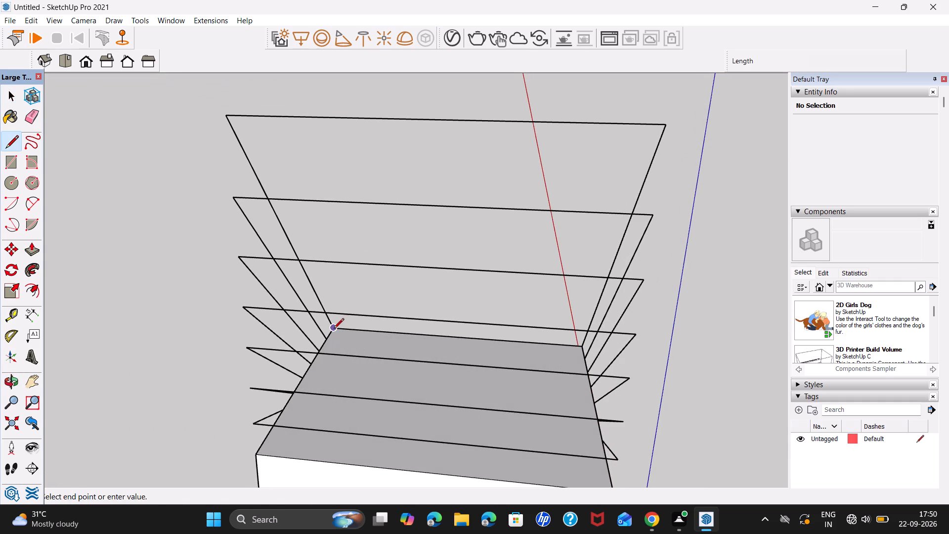
click(585, 344)
key(l)
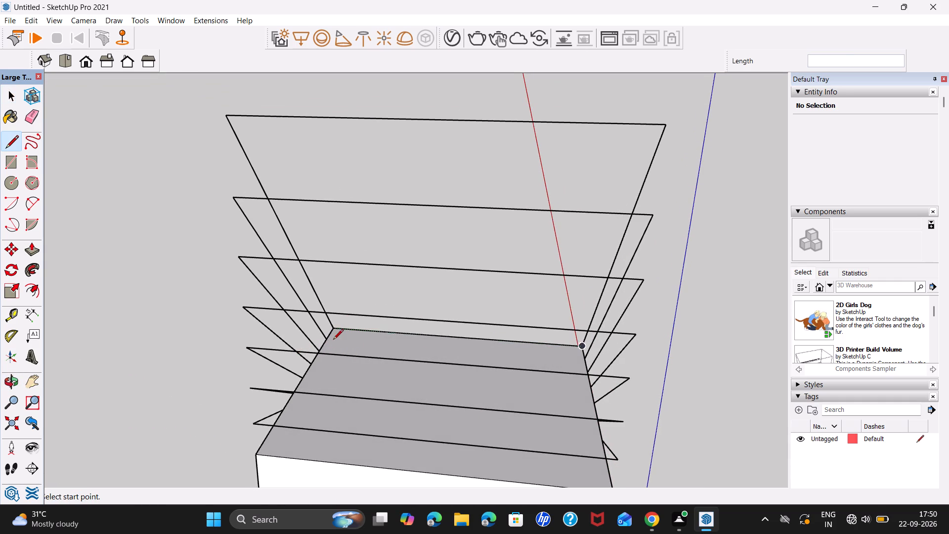
click(330, 337)
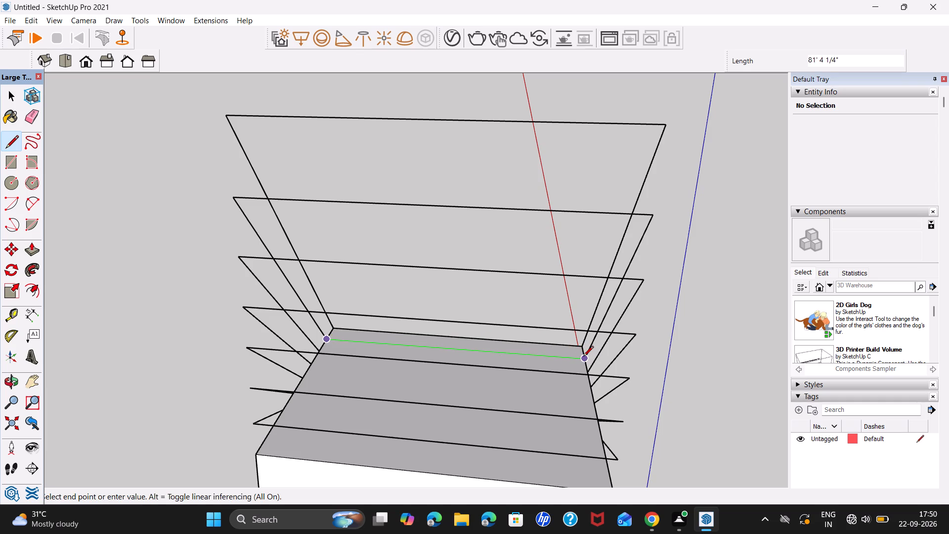
click(586, 356)
key(l)
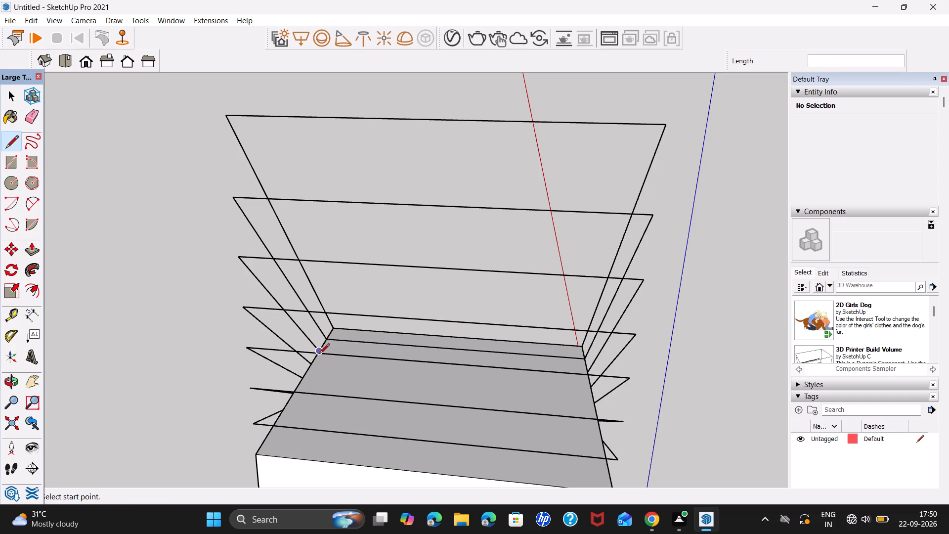
scroll(319, 353, up, 4)
middle_drag(318, 351, 319, 367)
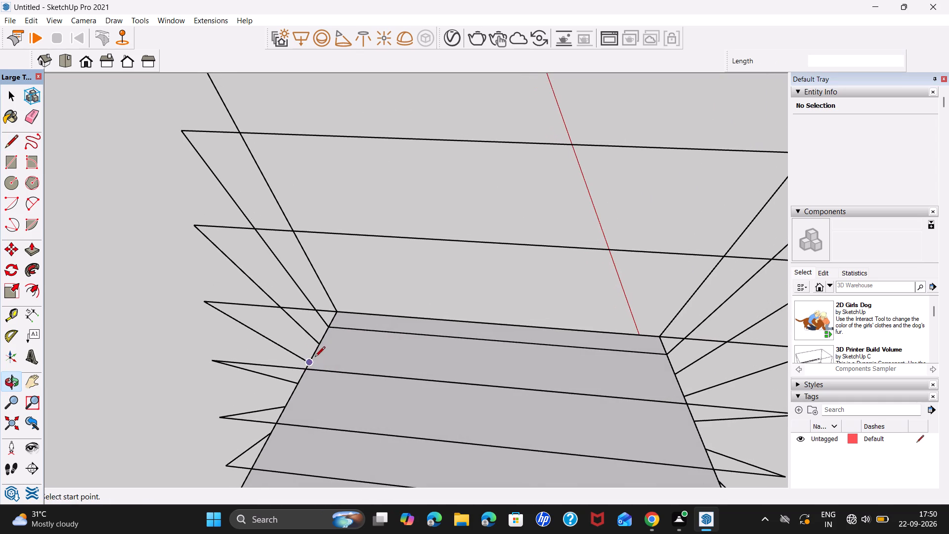
click(322, 342)
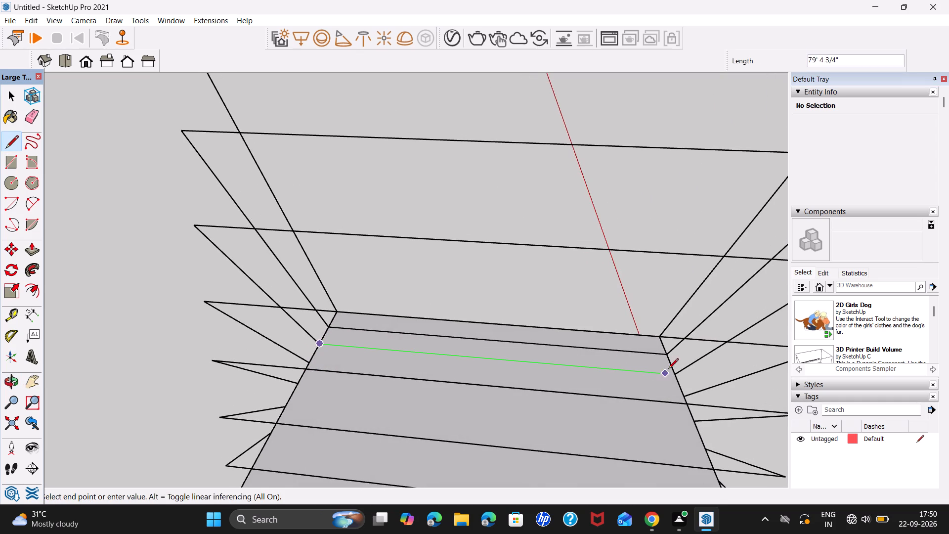
click(676, 371)
key(l)
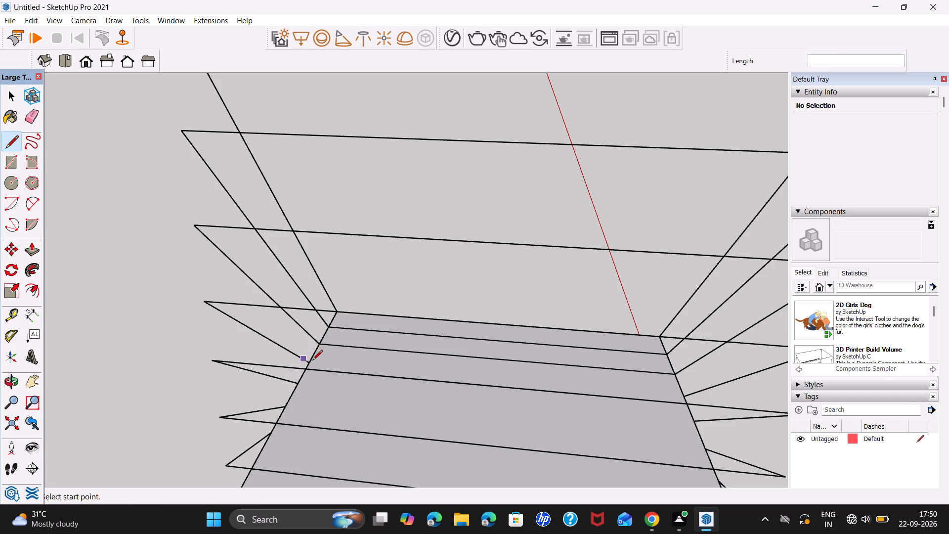
click(312, 361)
click(689, 394)
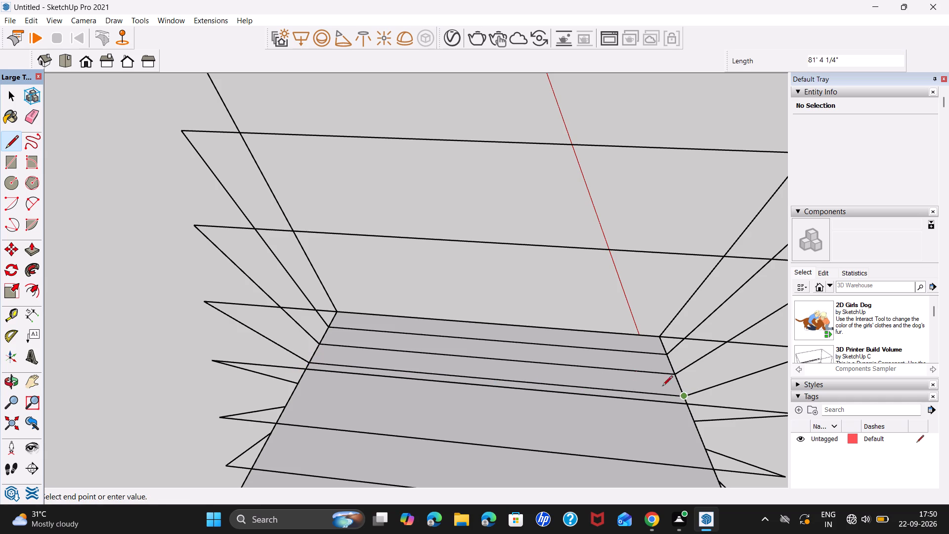
Draw three 81' 4 1/4" lines across the block's top joining the lower ends of the three lowest pairs of sloping lines.
scroll(593, 371, down, 5)
middle_drag(589, 394, 590, 355)
key(l)
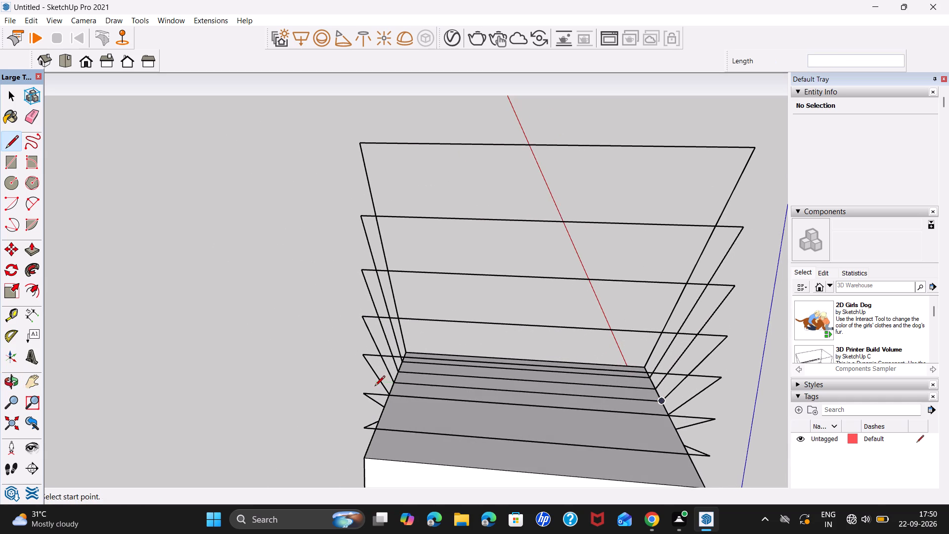
middle_drag(413, 397, 414, 421)
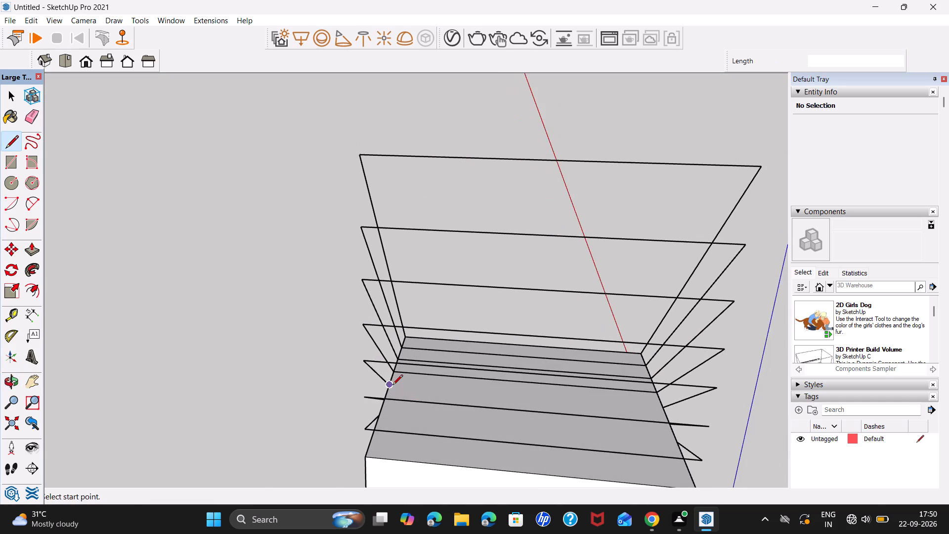
click(392, 386)
click(666, 407)
key(l)
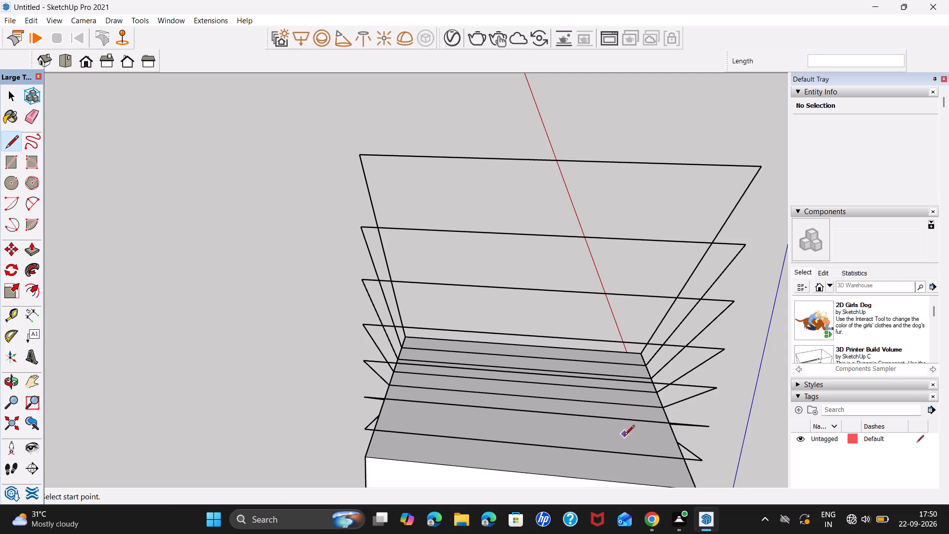
middle_drag(624, 437, 625, 379)
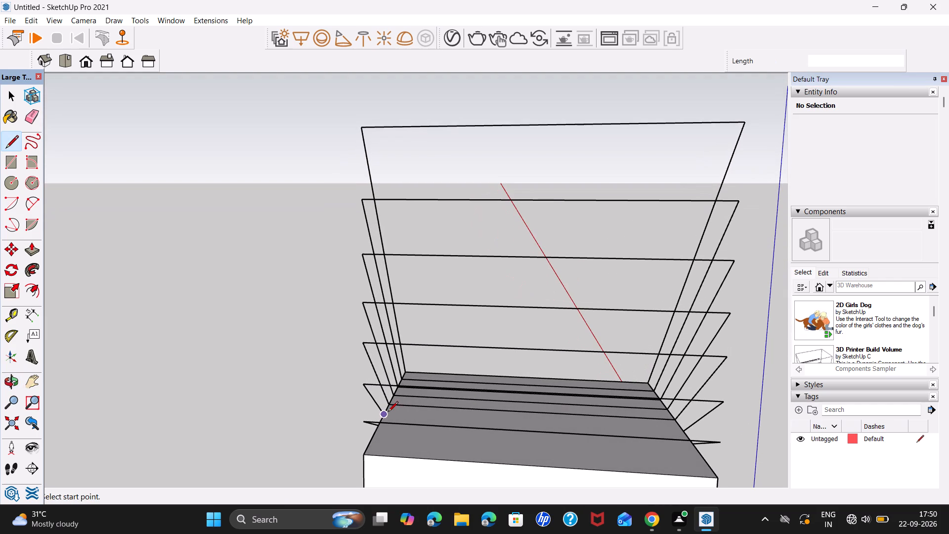
click(386, 415)
click(685, 430)
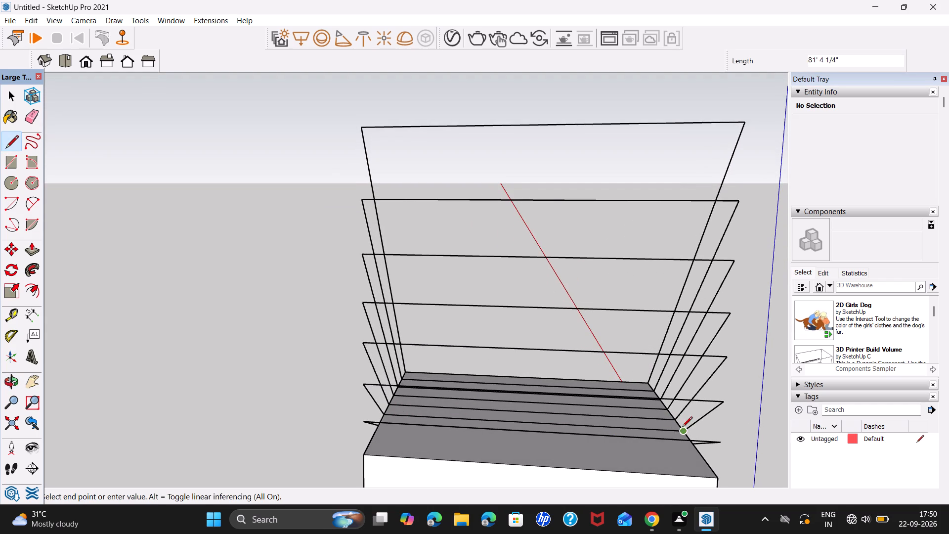
scroll(639, 414, down, 5)
middle_drag(639, 423, 636, 359)
scroll(523, 420, up, 6)
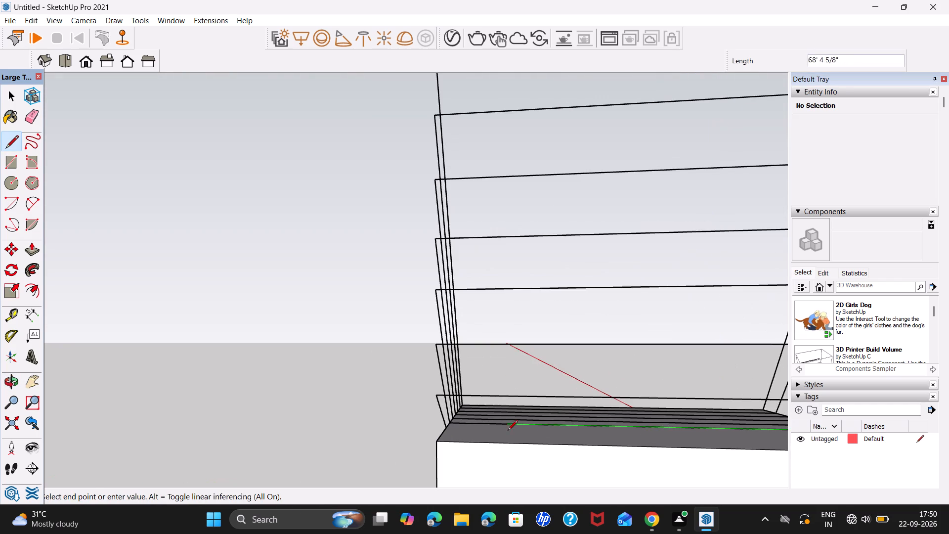
middle_drag(561, 433, 557, 446)
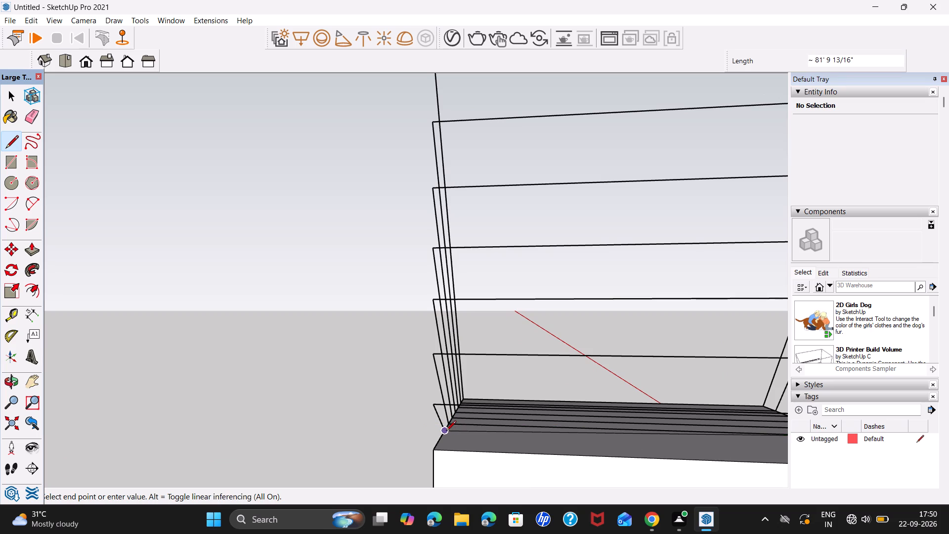
key(l)
click(447, 429)
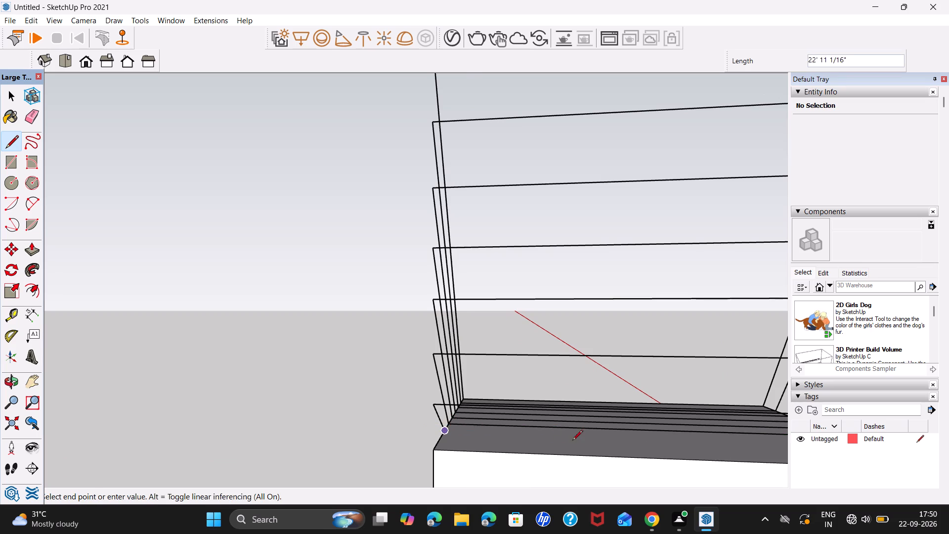
scroll(572, 441, down, 5)
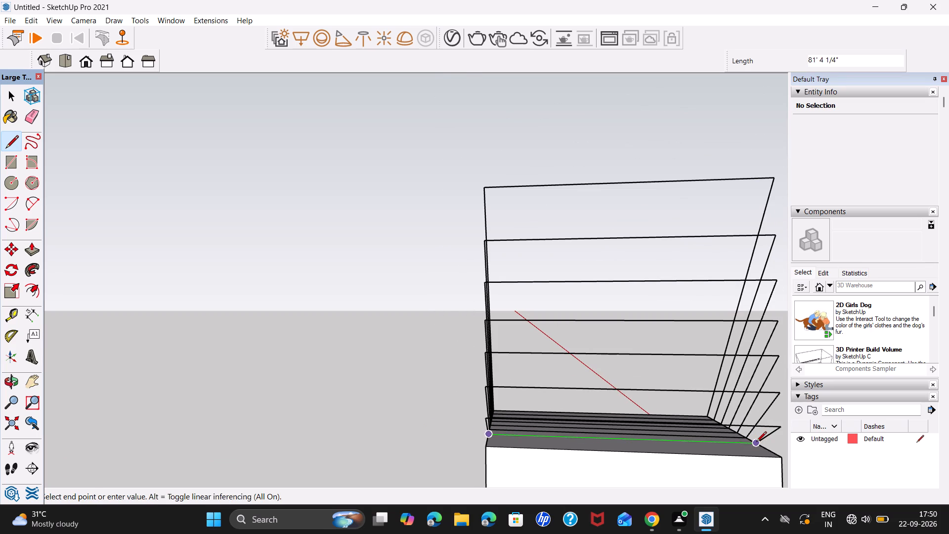
click(756, 443)
Trace the three lowest sloping lines on one side with lines about 21' 7", 33' 8" and 46' 8" long, upper end to base.
key(l)
middle_drag(756, 434, 672, 462)
scroll(669, 453, down, 6)
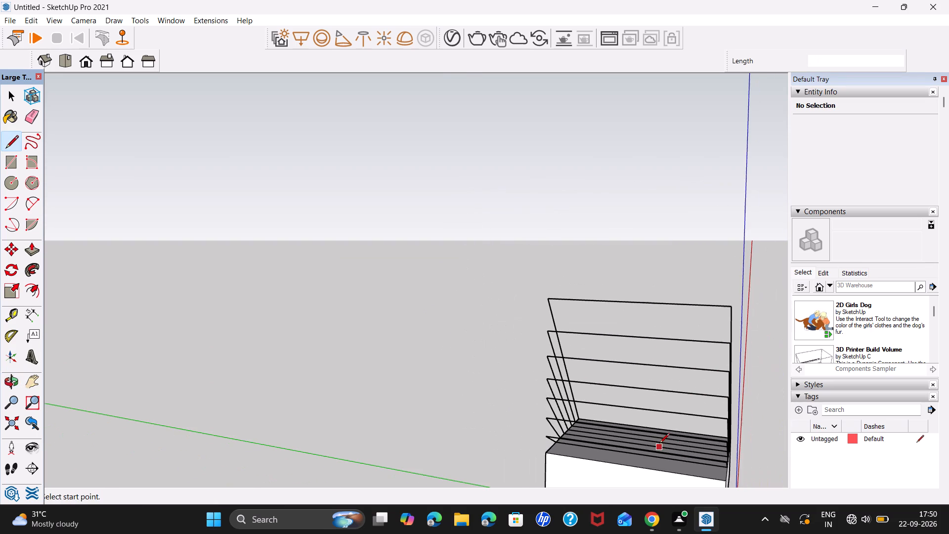
middle_drag(671, 450, 458, 453)
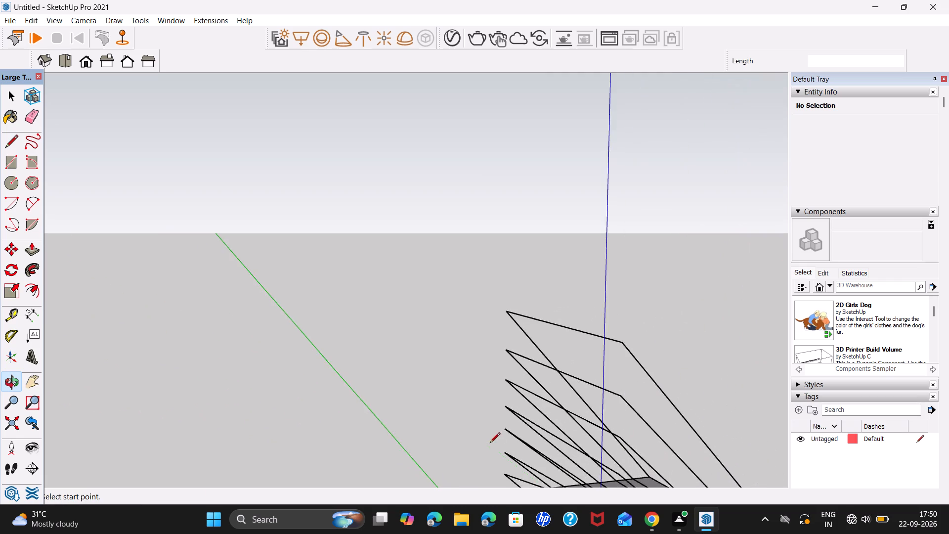
scroll(493, 443, down, 4)
shift+middle_drag(623, 437, 595, 402)
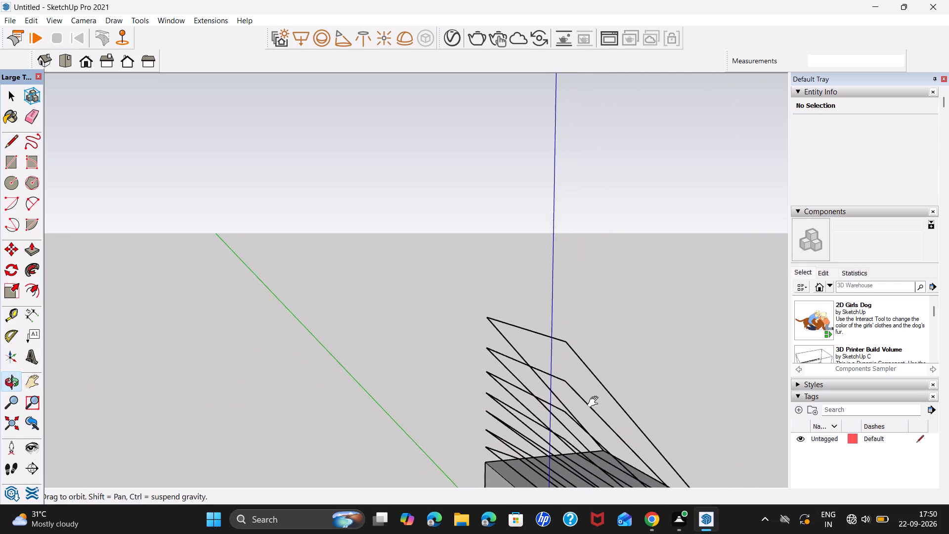
shift+middle_drag(595, 402, 585, 385)
scroll(591, 421, down, 4)
middle_drag(612, 438, 595, 421)
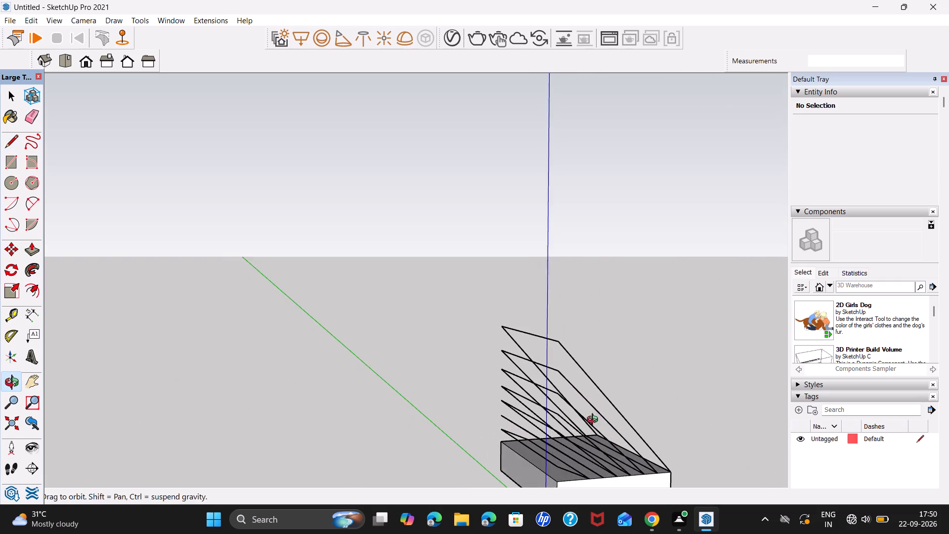
middle_drag(595, 421, 475, 393)
scroll(551, 393, down, 1)
scroll(601, 443, down, 2)
shift+middle_drag(605, 454, 575, 417)
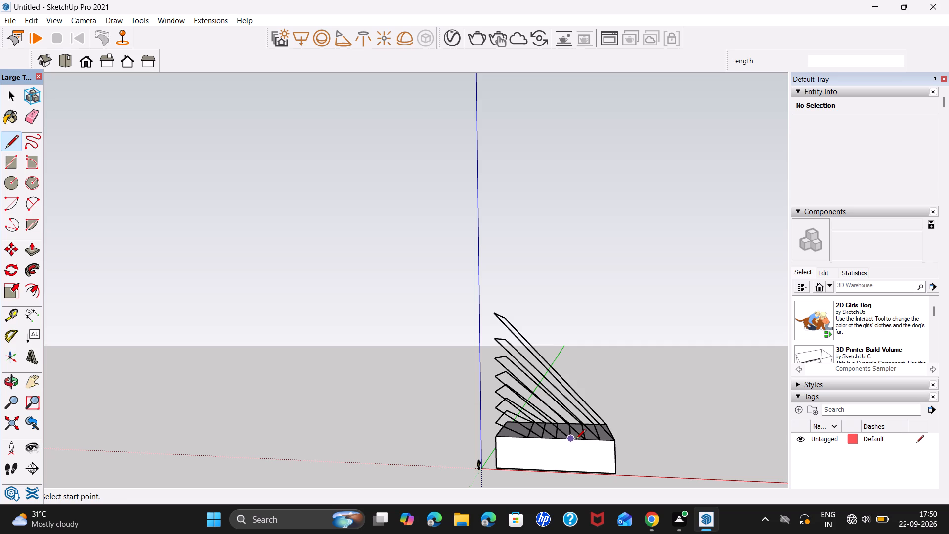
key(space)
key(l)
scroll(596, 435, up, 5)
middle_drag(599, 432, 388, 462)
scroll(575, 430, down, 6)
middle_drag(635, 438, 599, 447)
drag(563, 419, 559, 415)
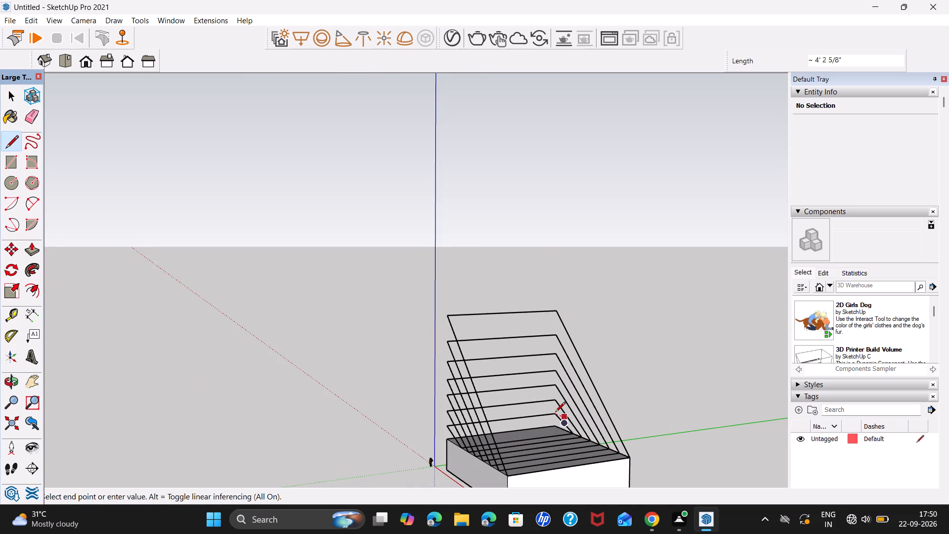
click(555, 413)
click(570, 434)
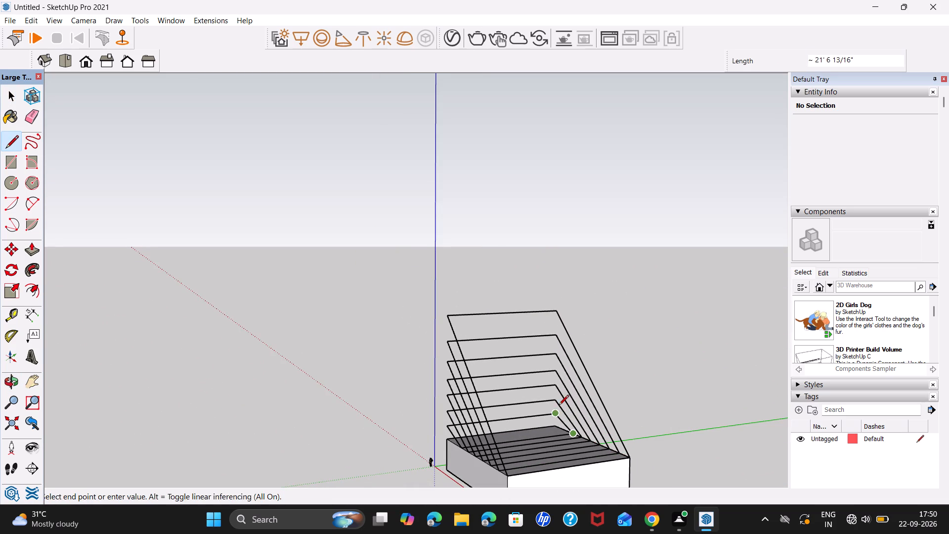
key(l)
click(556, 401)
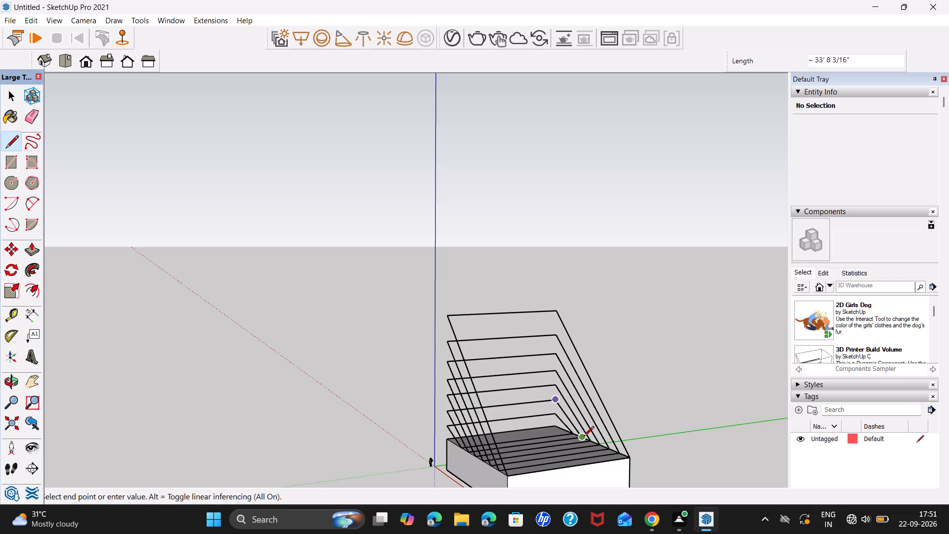
click(584, 438)
key(l)
click(557, 385)
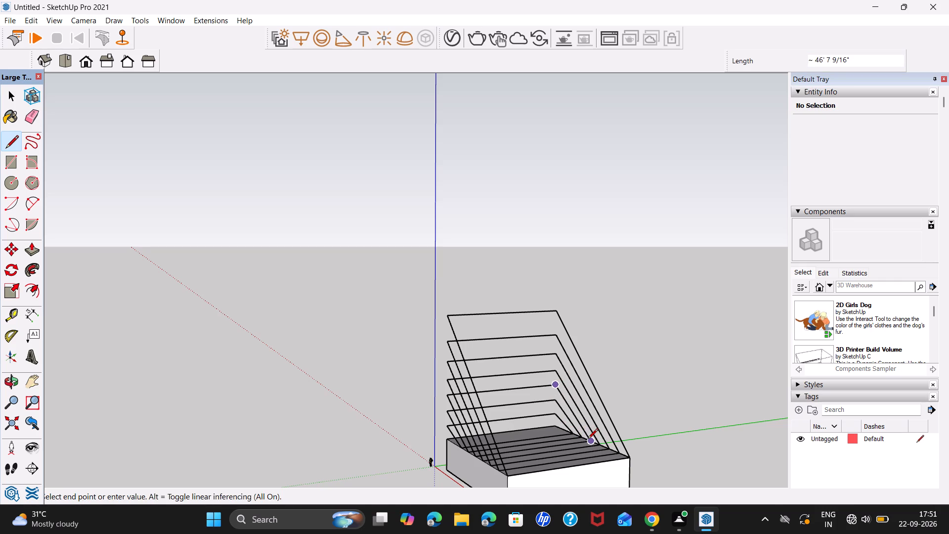
click(591, 443)
Trace the four tallest sloping lines on the same side from upper end to base, the tallest about 106' 3" long.
key(l)
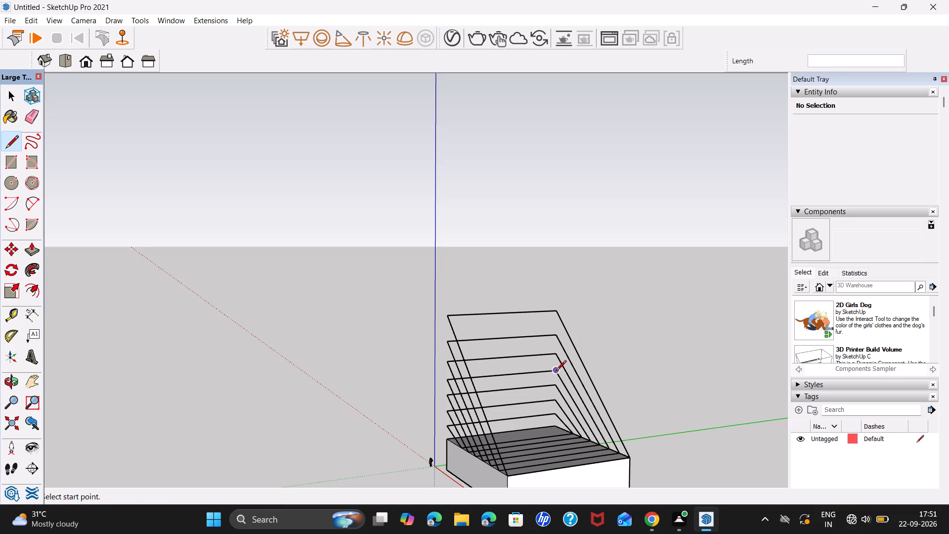
click(556, 371)
click(599, 445)
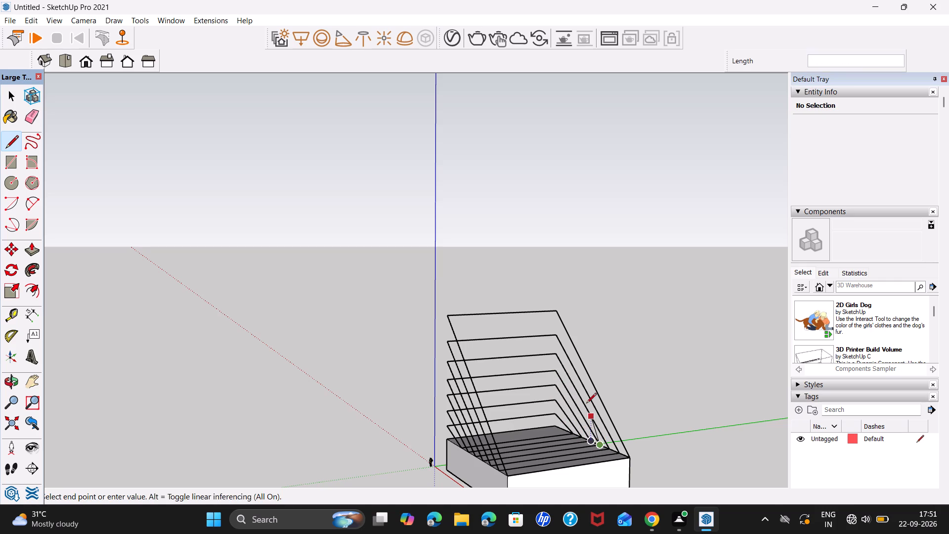
key(l)
click(558, 355)
click(608, 448)
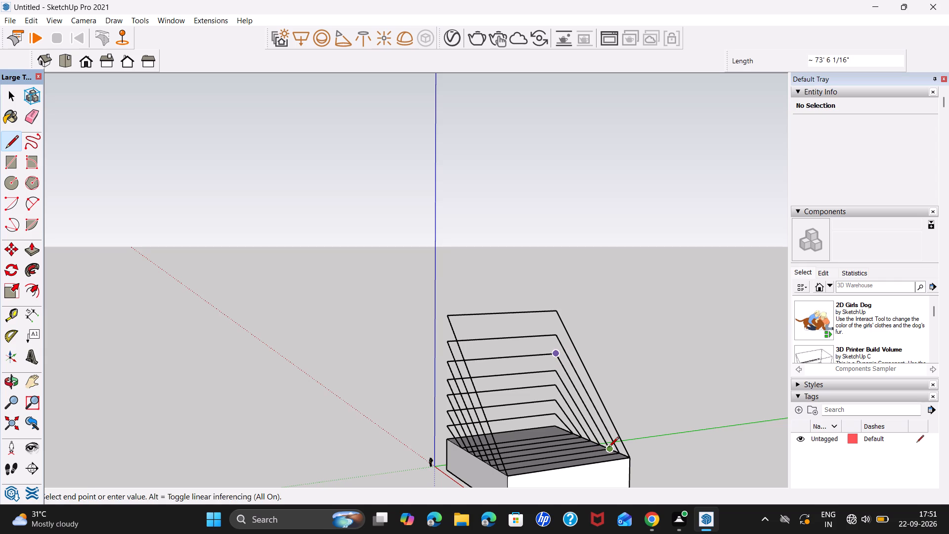
key(l)
click(557, 336)
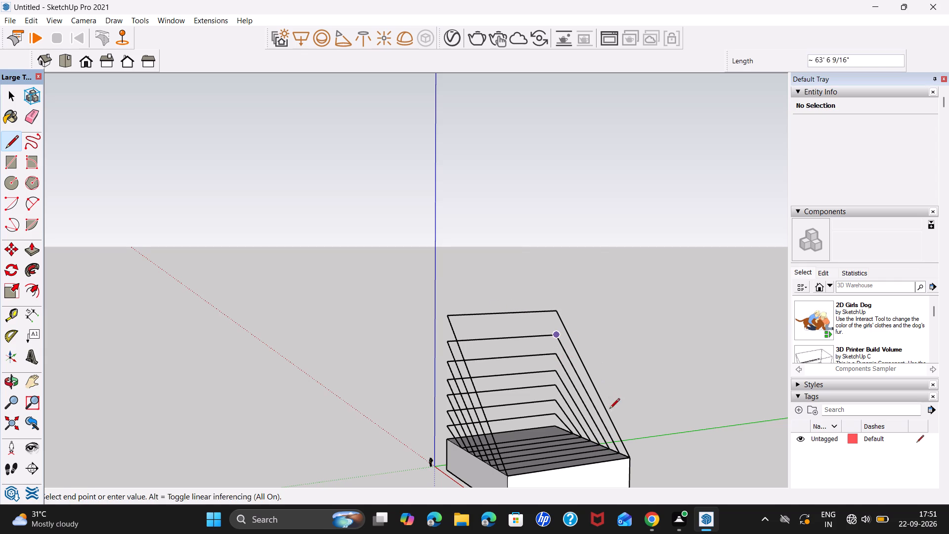
click(621, 454)
key(l)
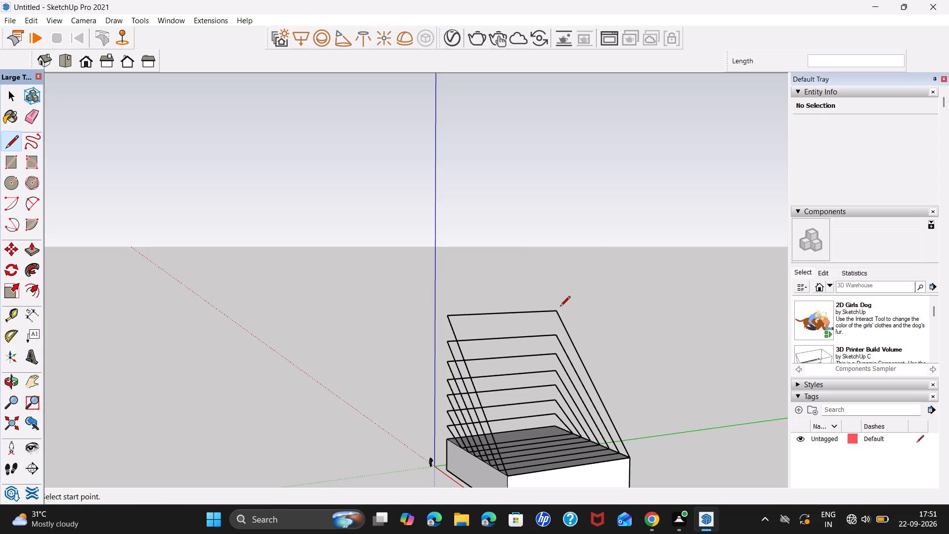
click(559, 309)
click(632, 457)
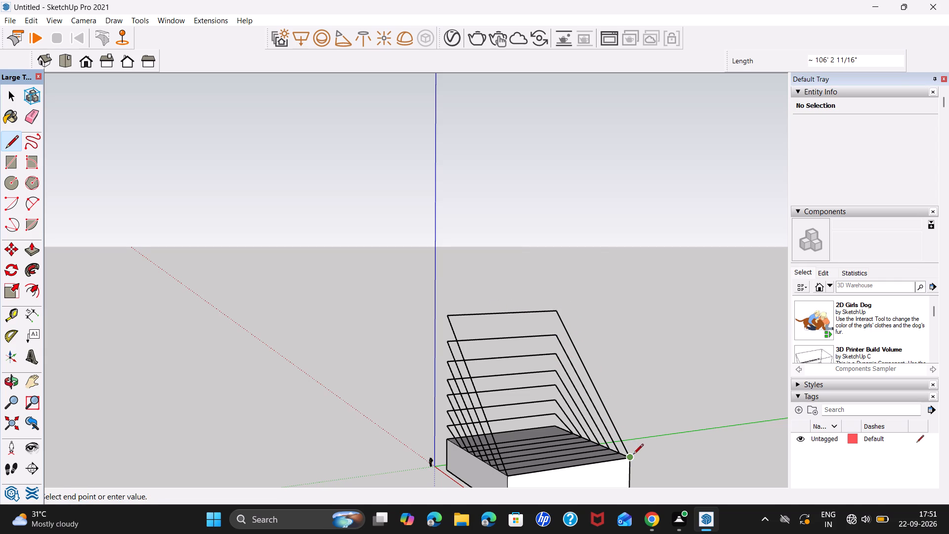
key(l)
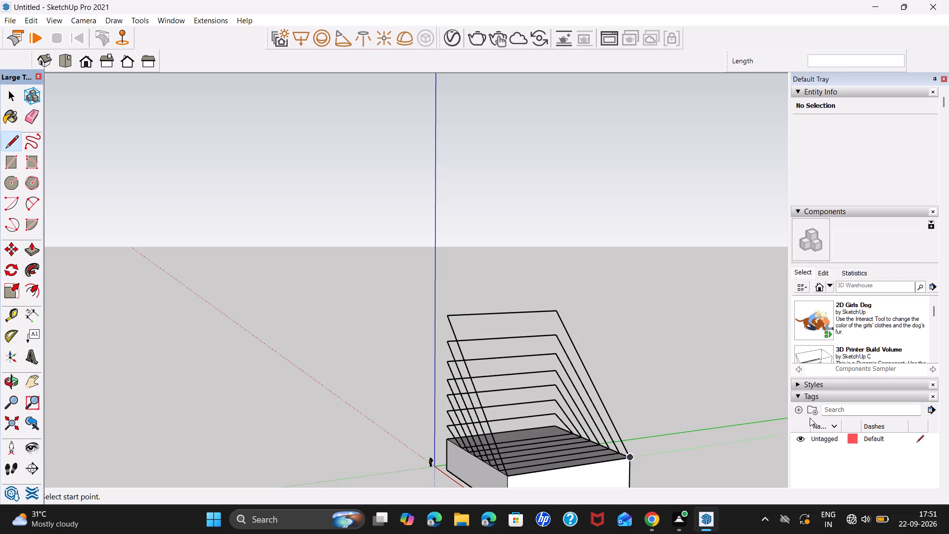
Trace the four tallest sloping lines on the opposite side from upper end to base, about 106' 3", 88' 6", 73' 6" and 59' 6" long.
click(449, 319)
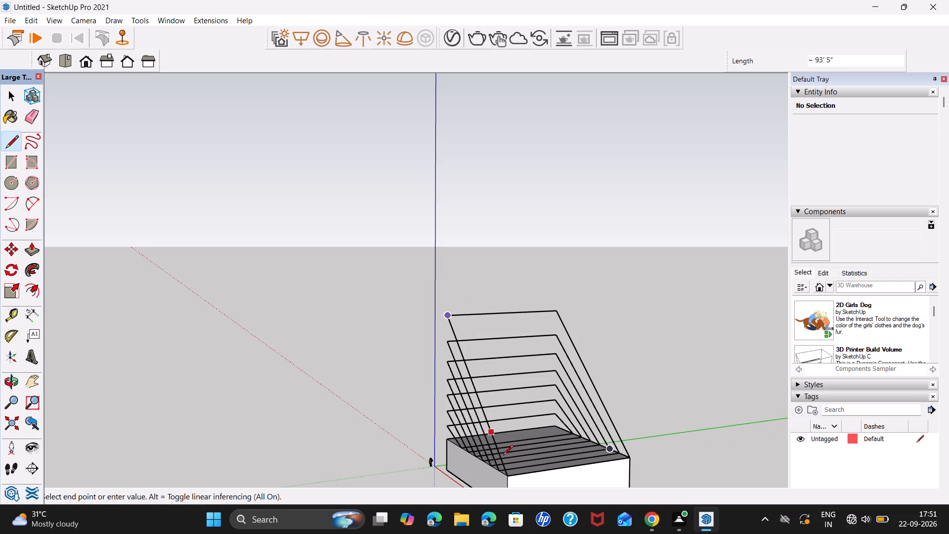
click(507, 476)
middle_drag(503, 473, 575, 465)
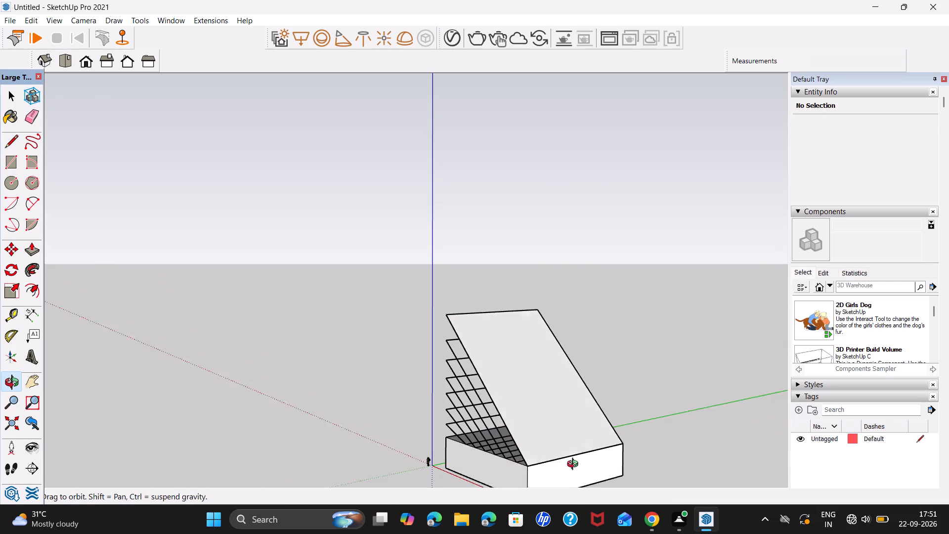
middle_drag(575, 465, 621, 467)
key(l)
click(446, 338)
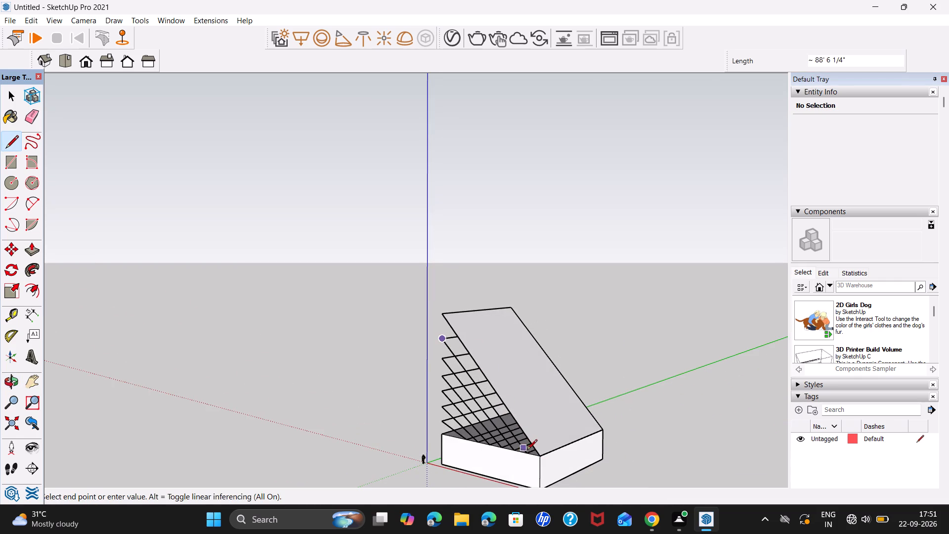
click(527, 454)
key(l)
click(446, 359)
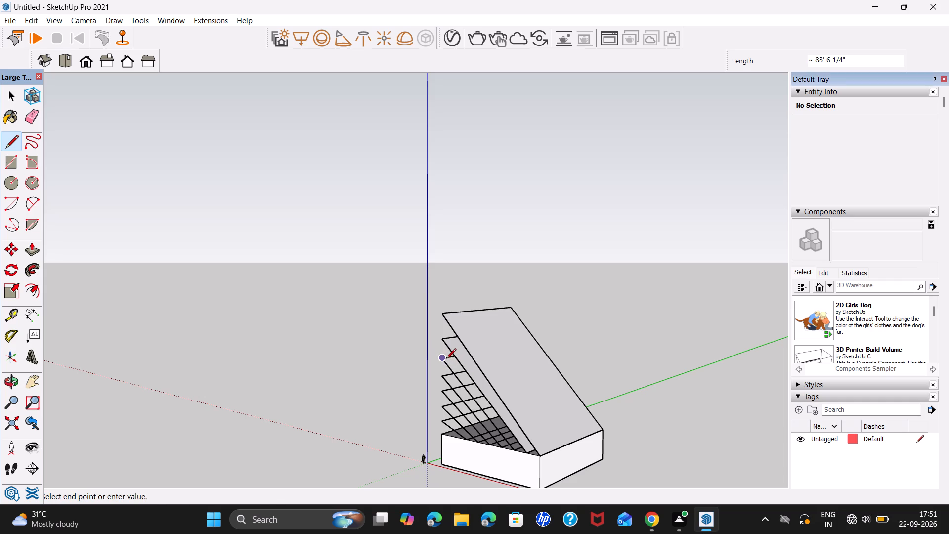
click(516, 452)
key(l)
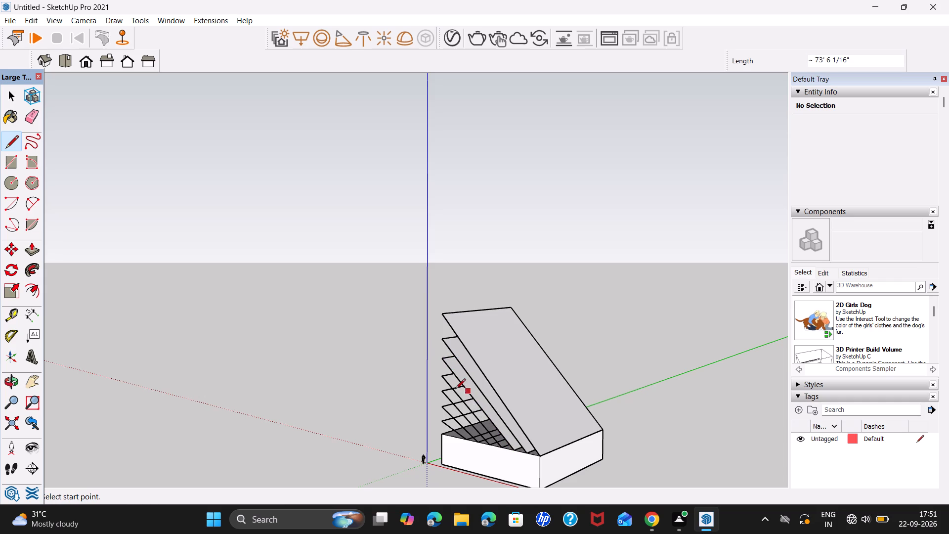
click(441, 378)
click(504, 448)
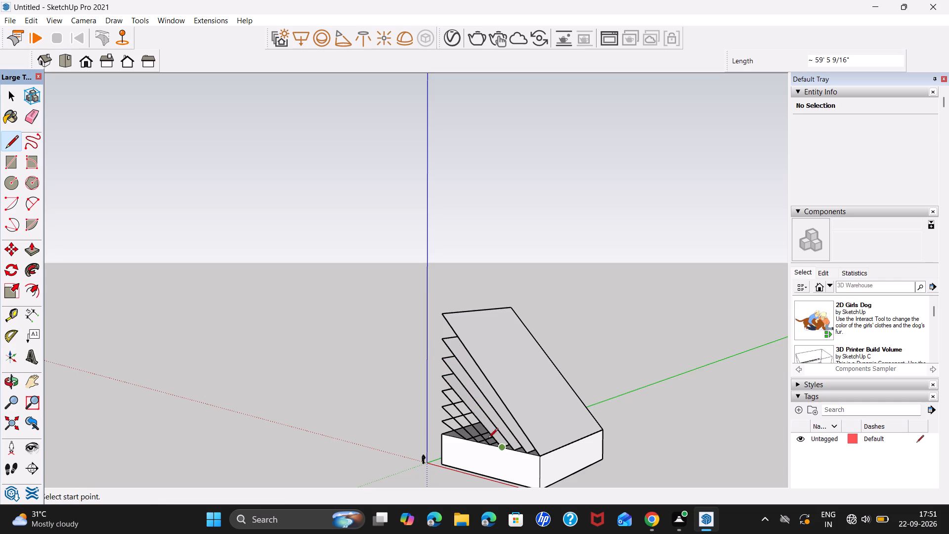
Trace the three lowest sloping lines on that side with lines about 46' 8", 33' 8" and 21' 7" long, upper end to base.
key(l)
click(443, 394)
click(491, 446)
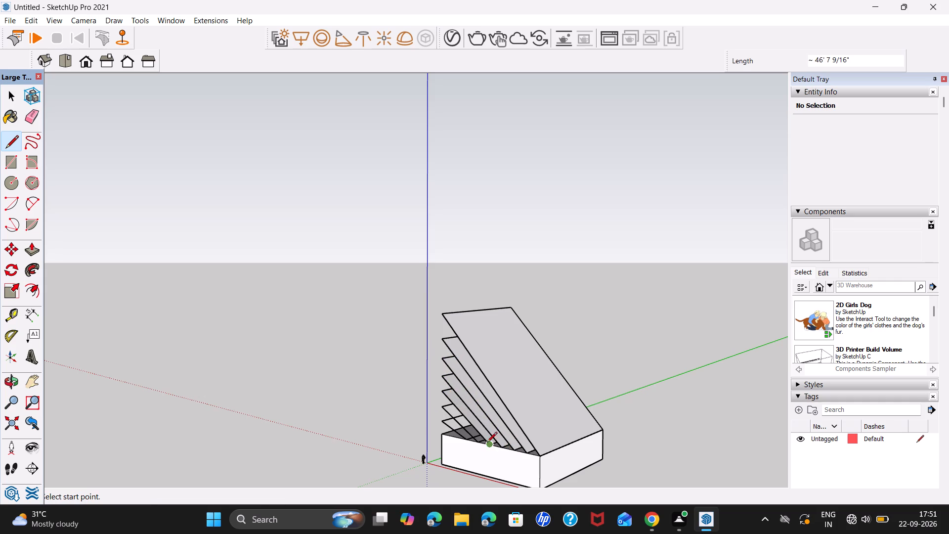
key(l)
click(444, 408)
click(477, 444)
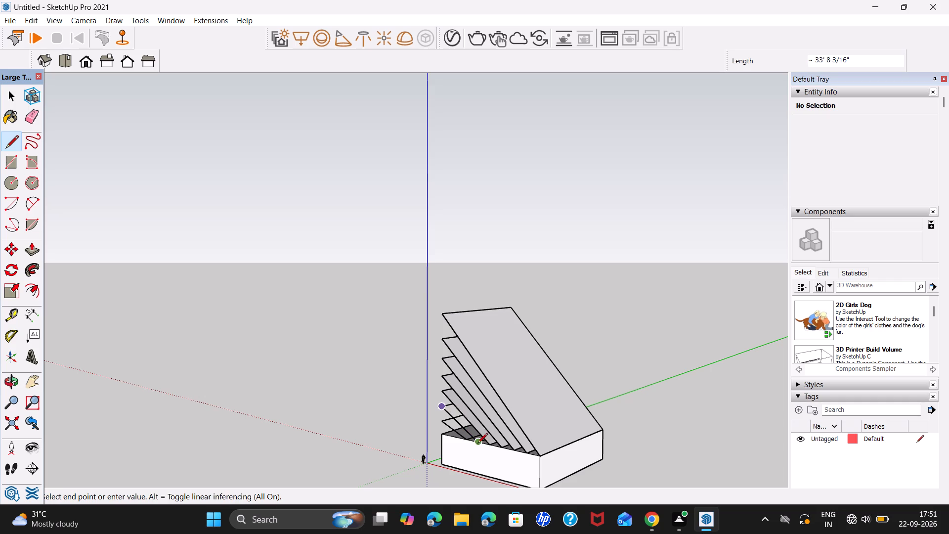
key(l)
click(441, 423)
click(467, 441)
key(l)
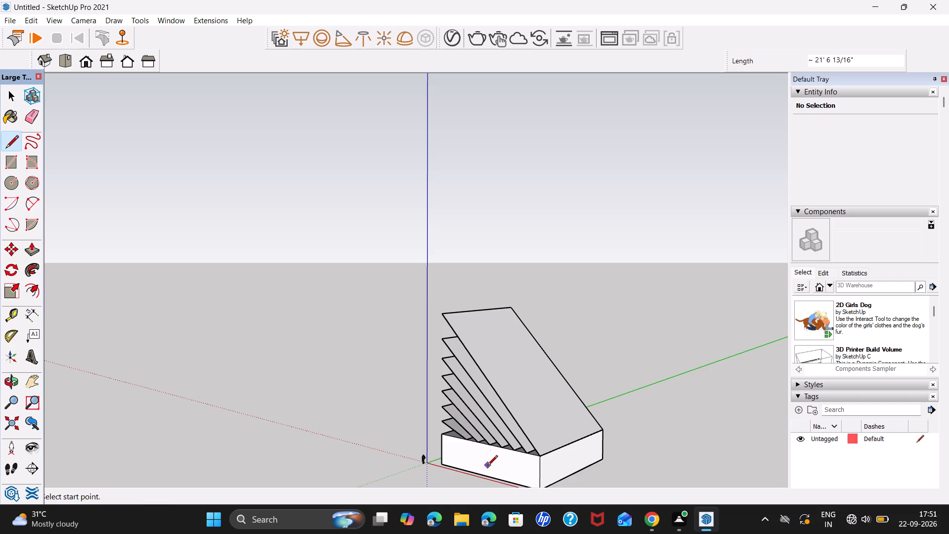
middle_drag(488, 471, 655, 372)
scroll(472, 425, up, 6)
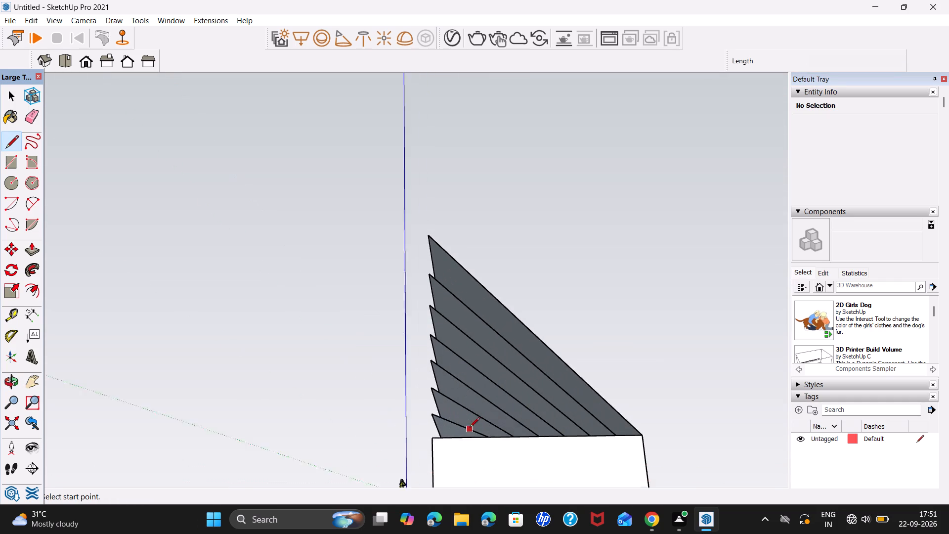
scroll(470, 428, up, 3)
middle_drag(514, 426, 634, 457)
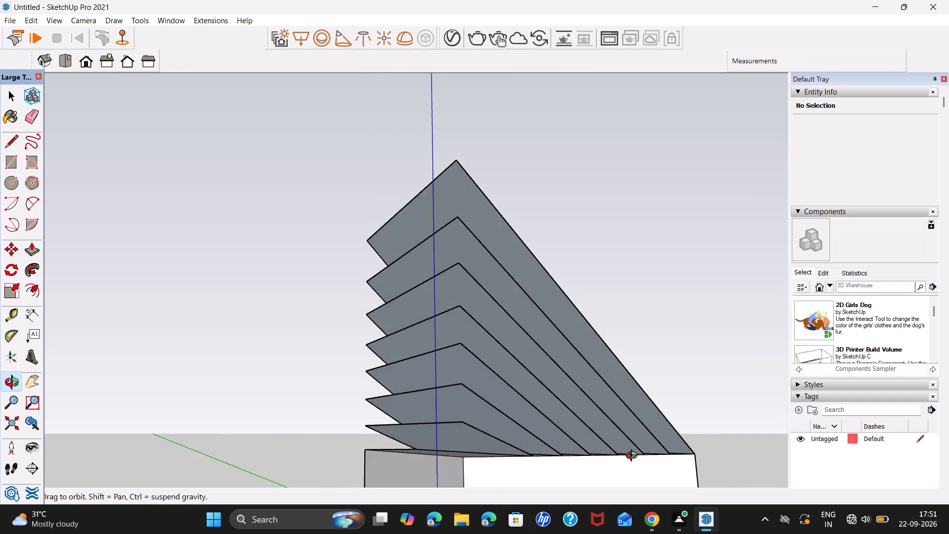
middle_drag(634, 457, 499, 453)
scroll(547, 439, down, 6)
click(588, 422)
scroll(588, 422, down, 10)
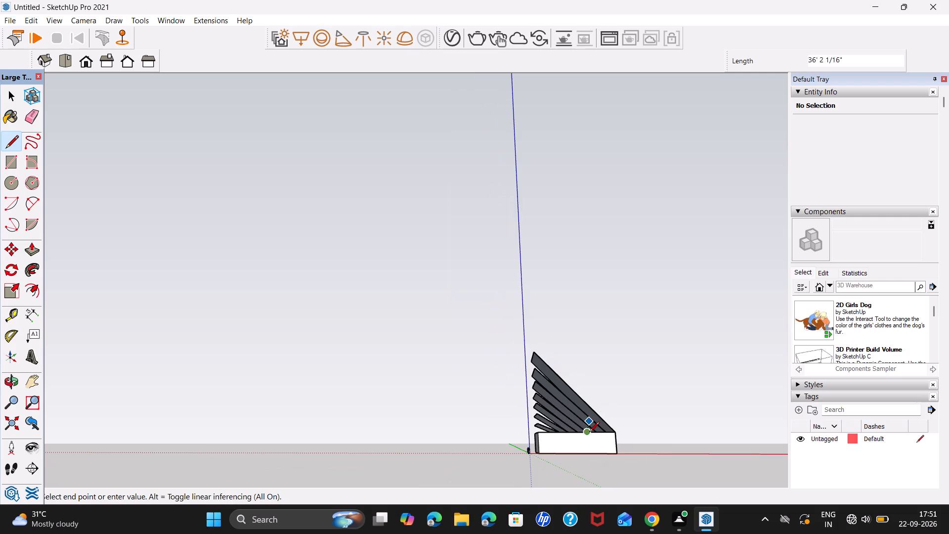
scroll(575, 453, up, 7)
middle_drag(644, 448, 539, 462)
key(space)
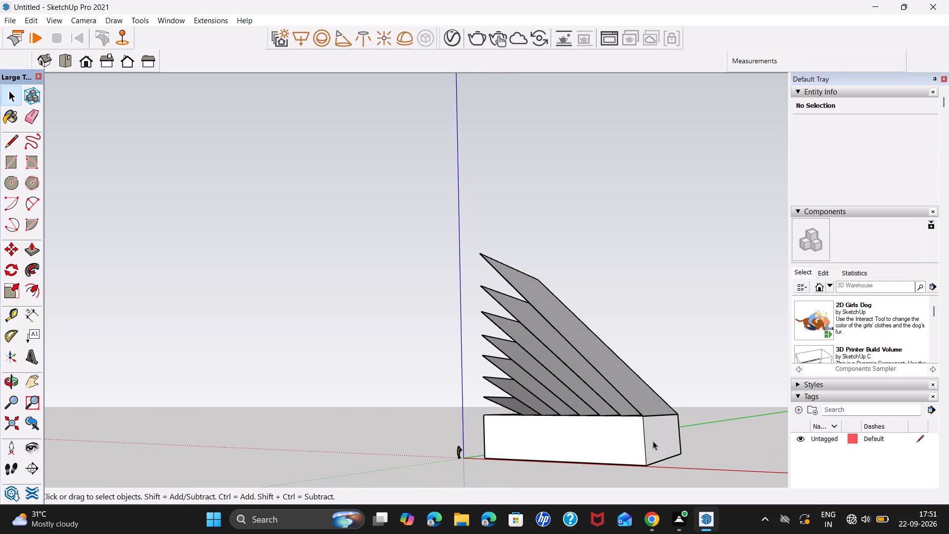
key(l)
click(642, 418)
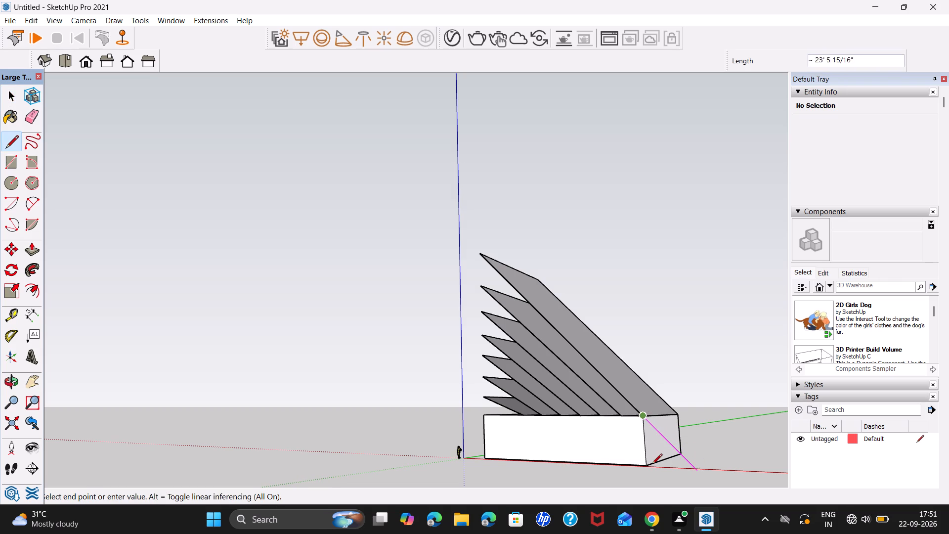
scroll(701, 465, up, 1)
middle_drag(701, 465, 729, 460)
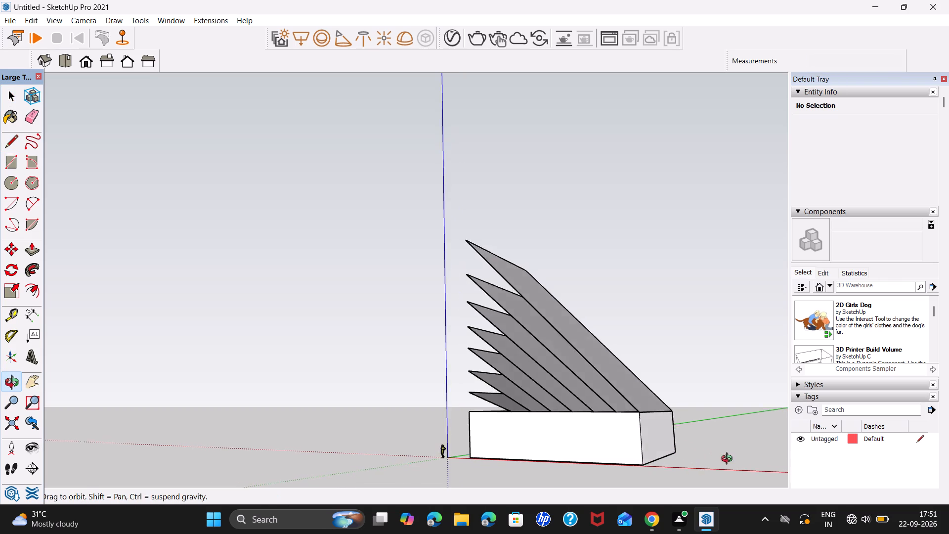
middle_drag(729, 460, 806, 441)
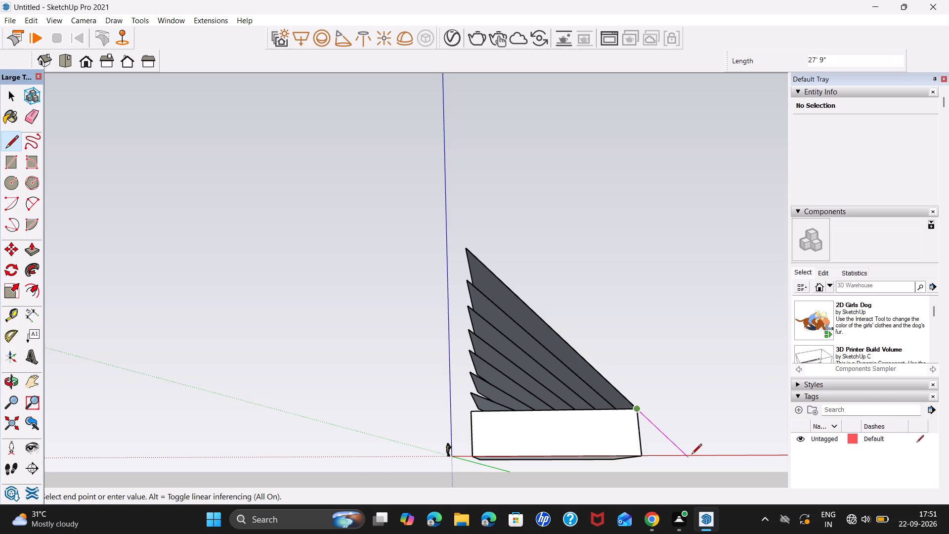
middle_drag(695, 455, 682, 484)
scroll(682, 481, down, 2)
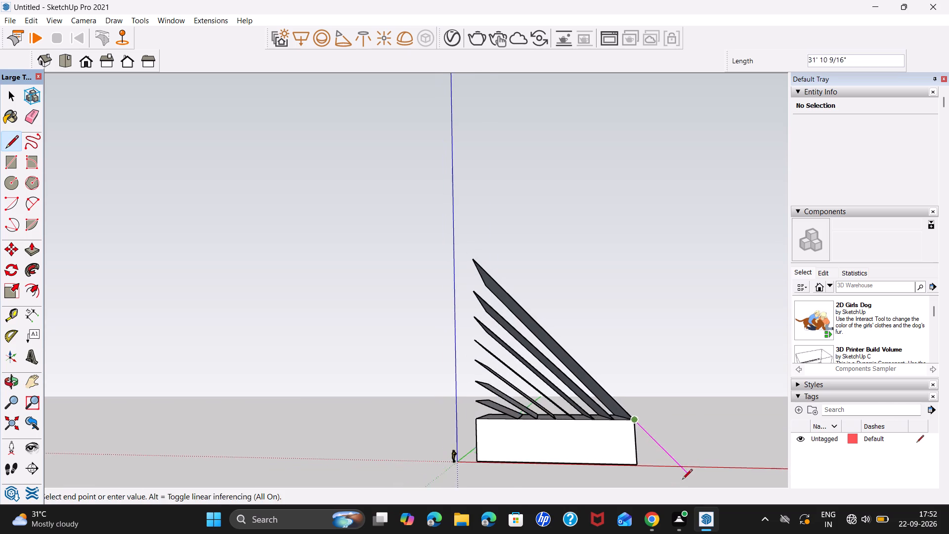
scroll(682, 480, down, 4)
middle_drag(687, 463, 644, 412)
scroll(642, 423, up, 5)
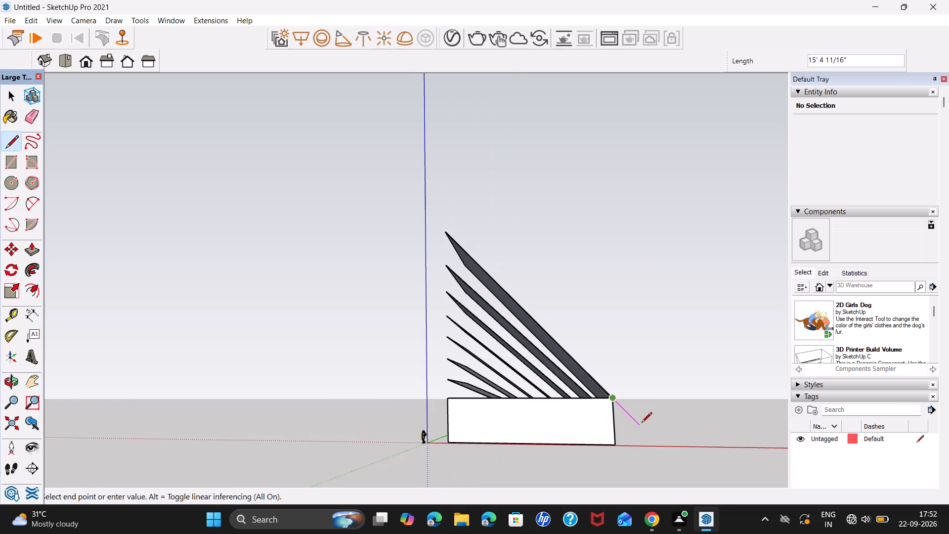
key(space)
Push/Pull the upper face of the tallest sloping panel outward by 2'.
middle_drag(637, 415, 591, 483)
scroll(622, 438, up, 1)
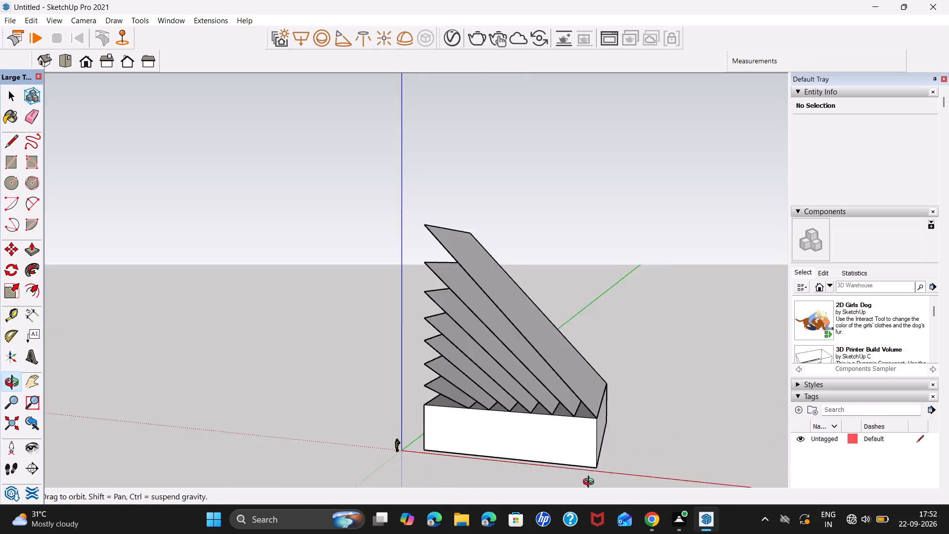
middle_drag(591, 483, 567, 508)
click(571, 399)
key(p)
click(570, 397)
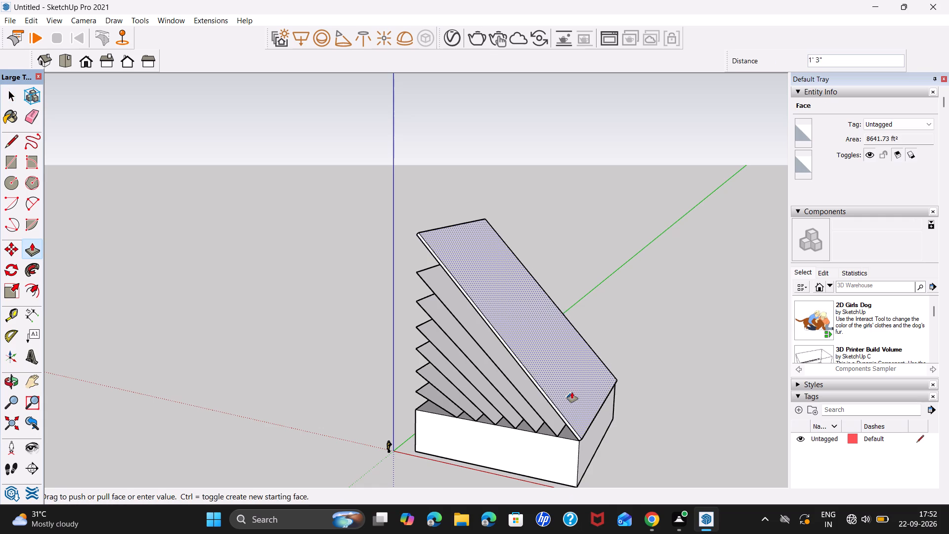
text(2')
key(Return)
key(space)
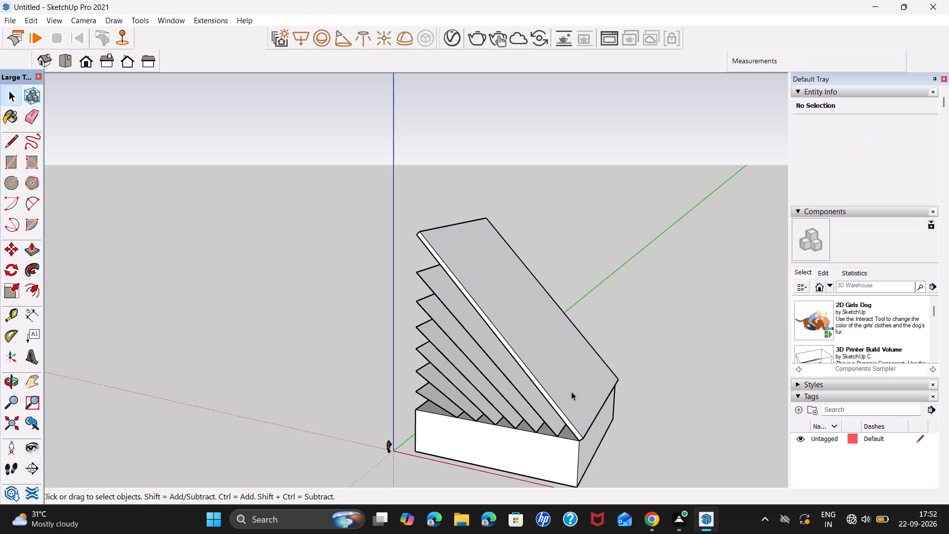
Push/Pull the underside of the tallest sloping panel by 2' towards the panels beneath it.
scroll(537, 399, up, 7)
middle_drag(568, 402, 647, 362)
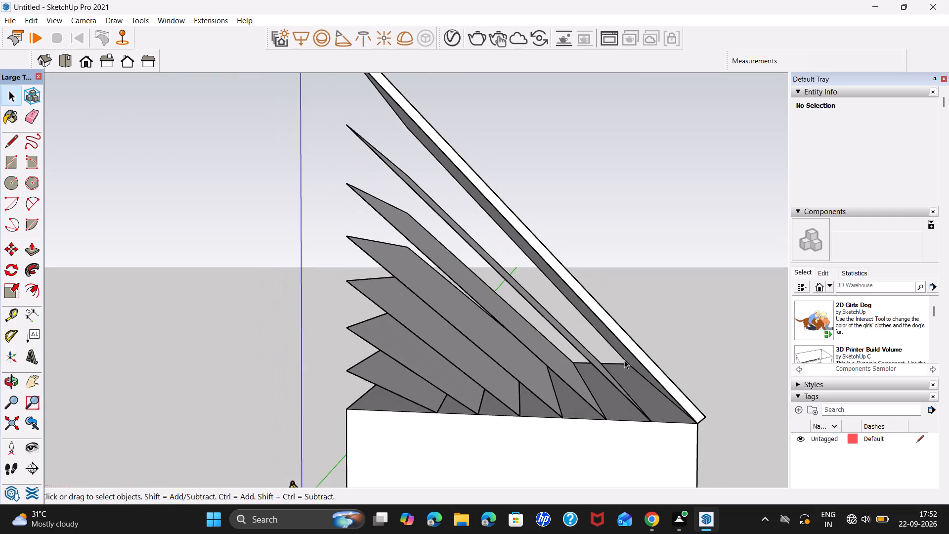
click(631, 356)
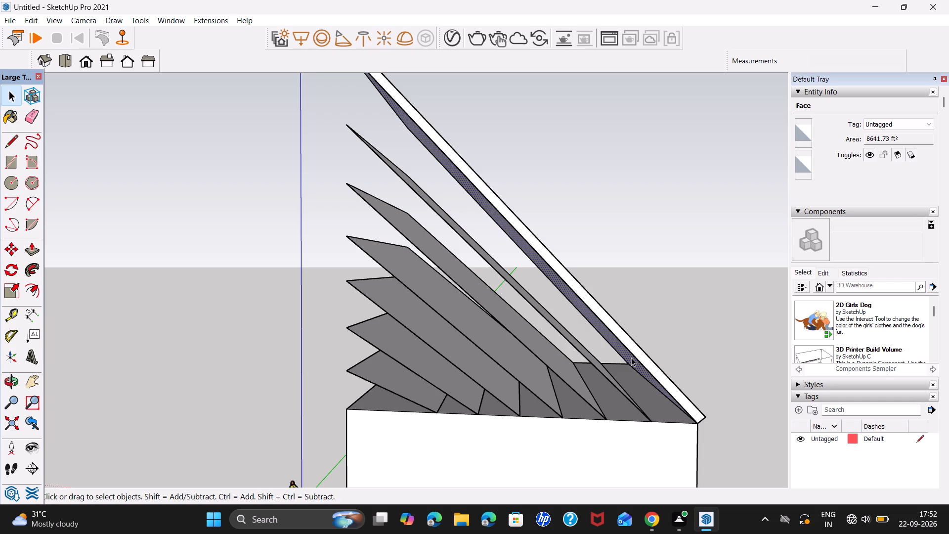
key(p)
click(631, 357)
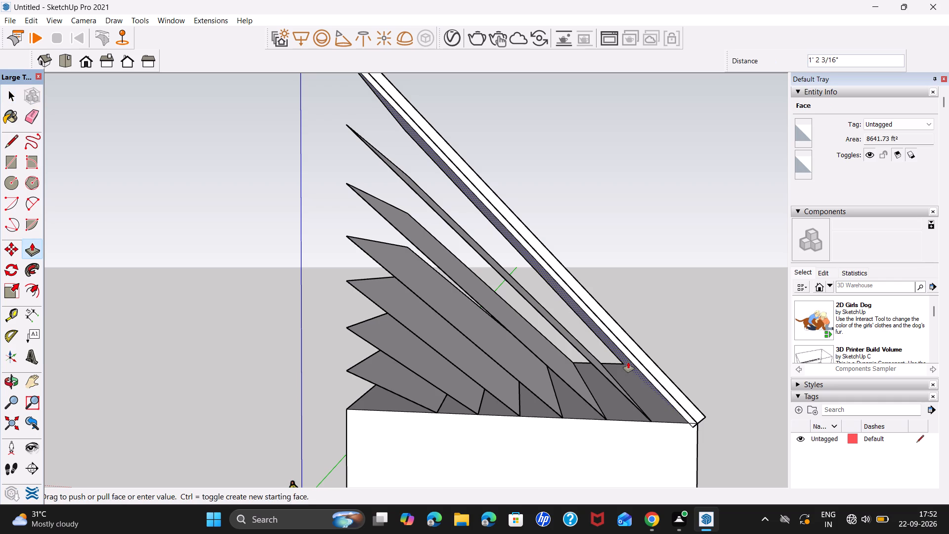
text(2')
key(Return)
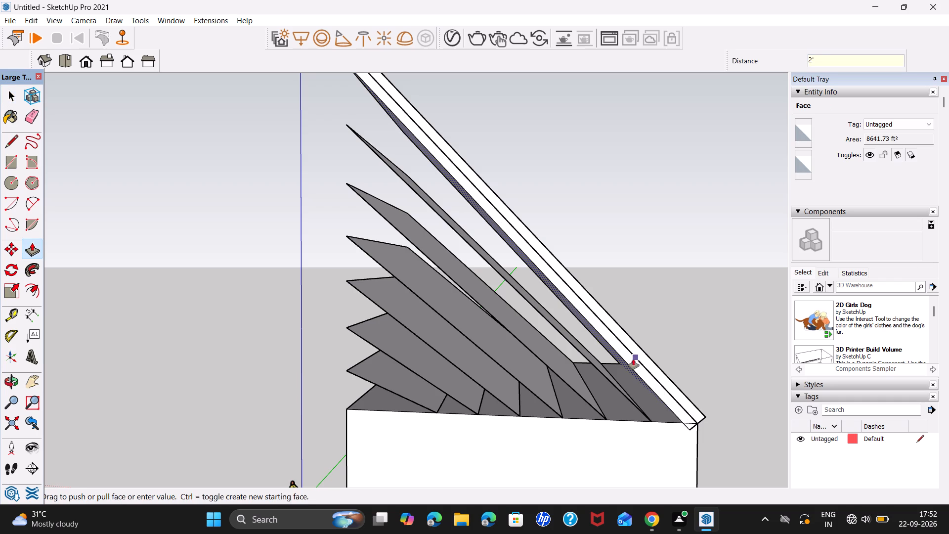
key(space)
Open the block's group and delete the long sloping edge running along the middle of the thickened panel's side, leaving the group when done.
click(647, 371)
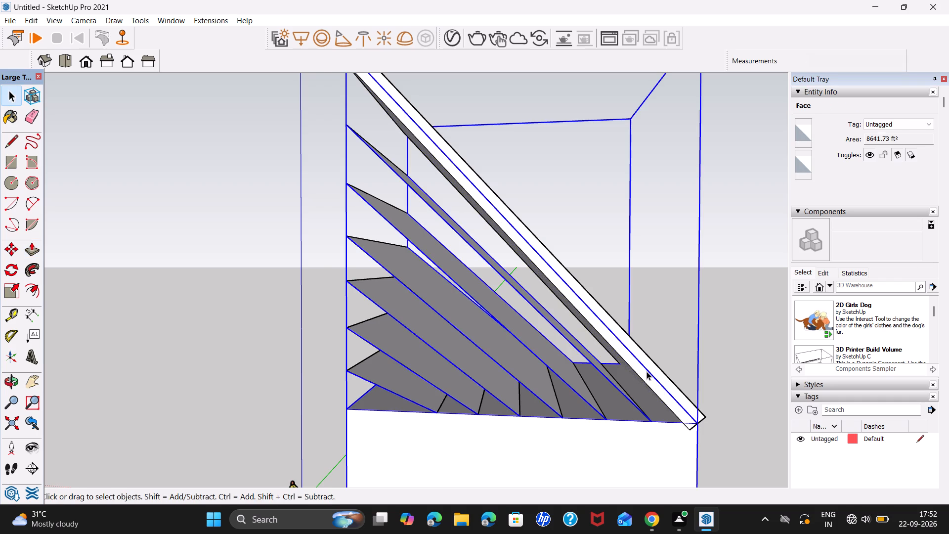
triple_click(648, 371)
click(648, 371)
click(651, 374)
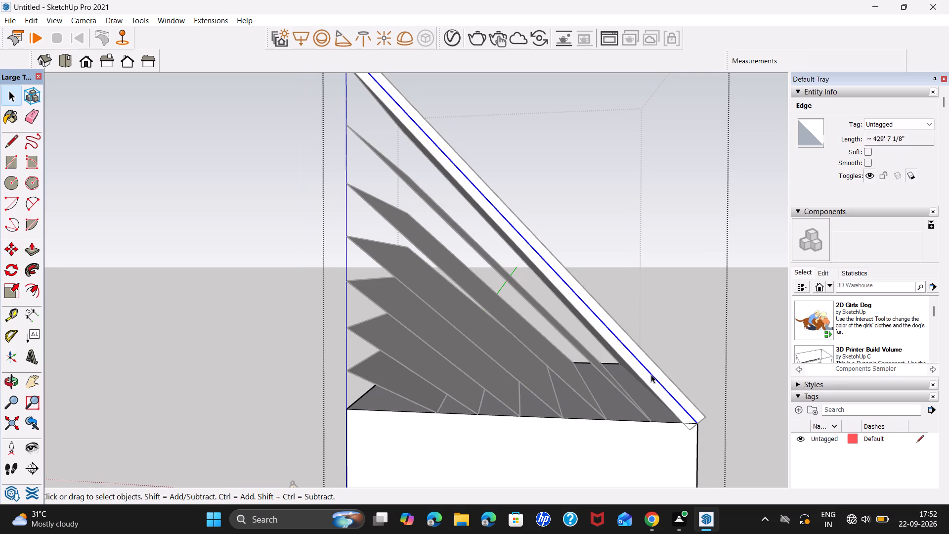
scroll(651, 374, up, 3)
key(Delete)
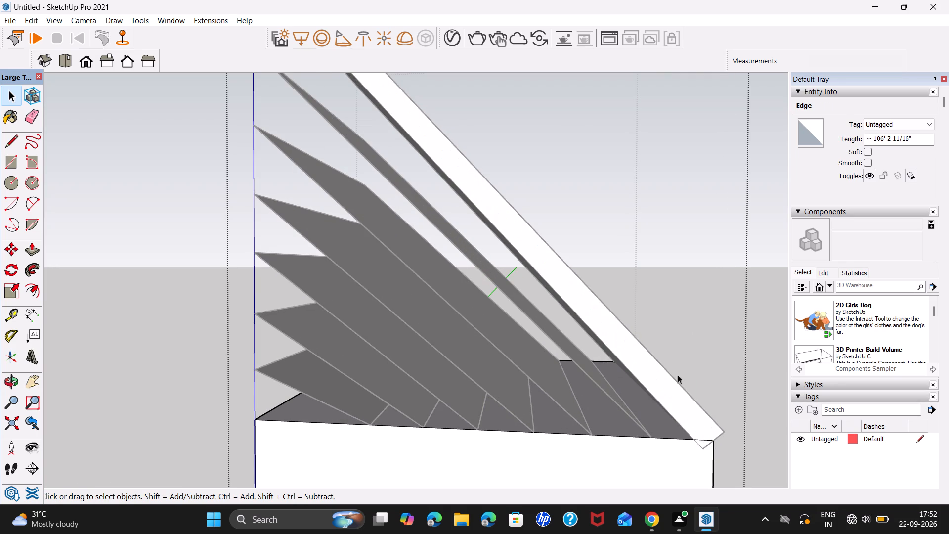
click(706, 347)
click(768, 359)
Push/Pull the lower end face of the thick sloping slab outward by about 14' 6", past the block.
scroll(736, 371, down, 4)
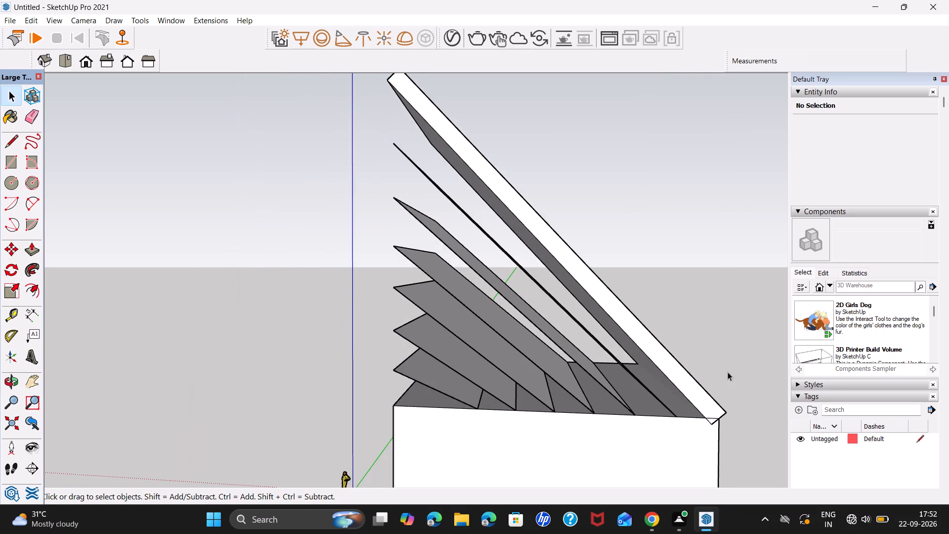
middle_drag(724, 375, 558, 394)
scroll(558, 393, down, 4)
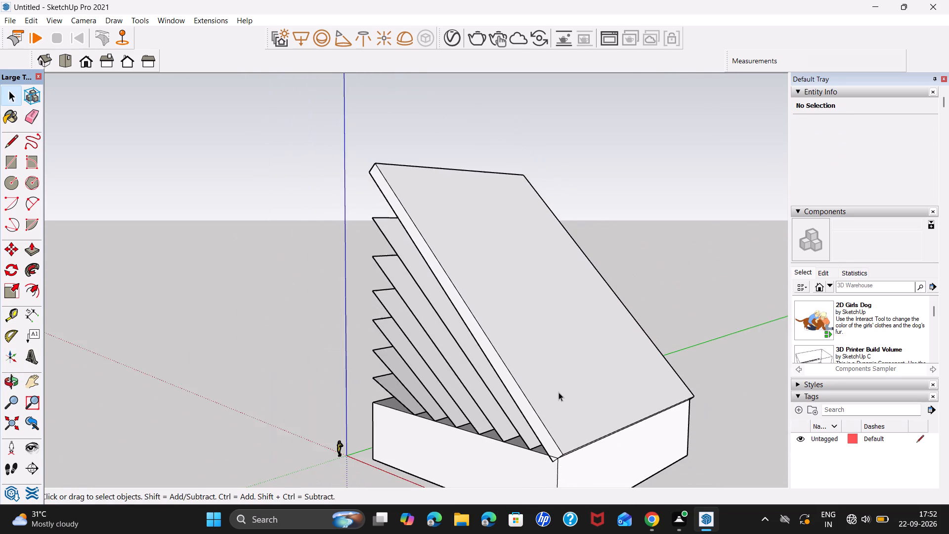
scroll(559, 392, down, 2)
middle_drag(600, 429, 549, 323)
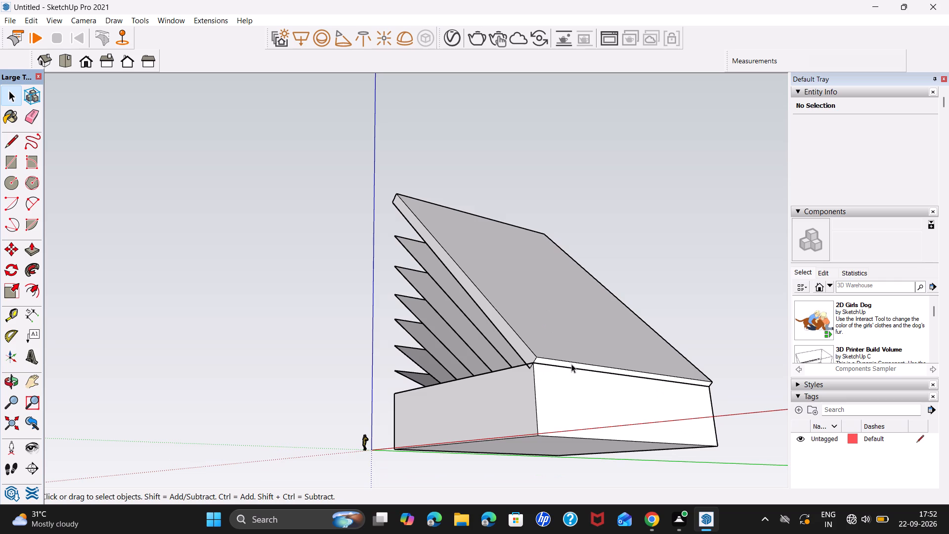
click(571, 364)
click(571, 365)
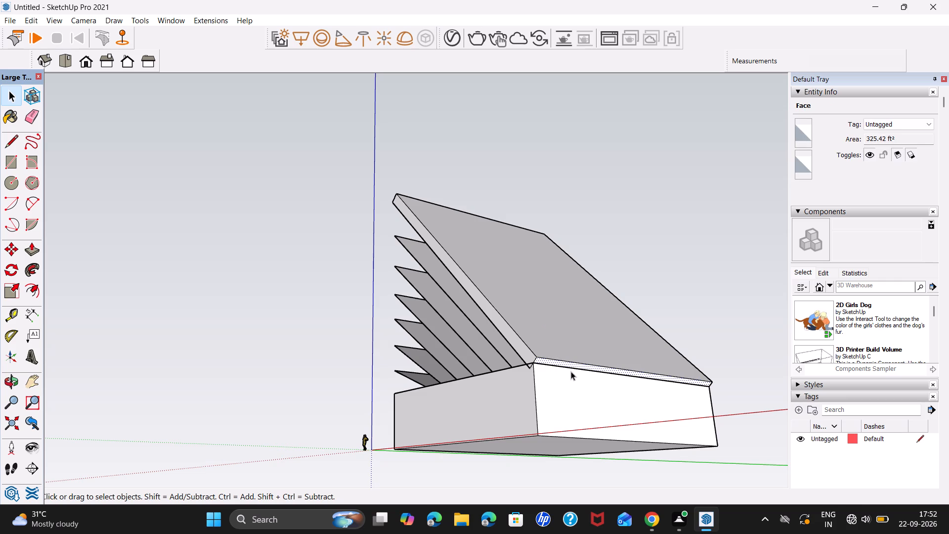
key(p)
click(577, 368)
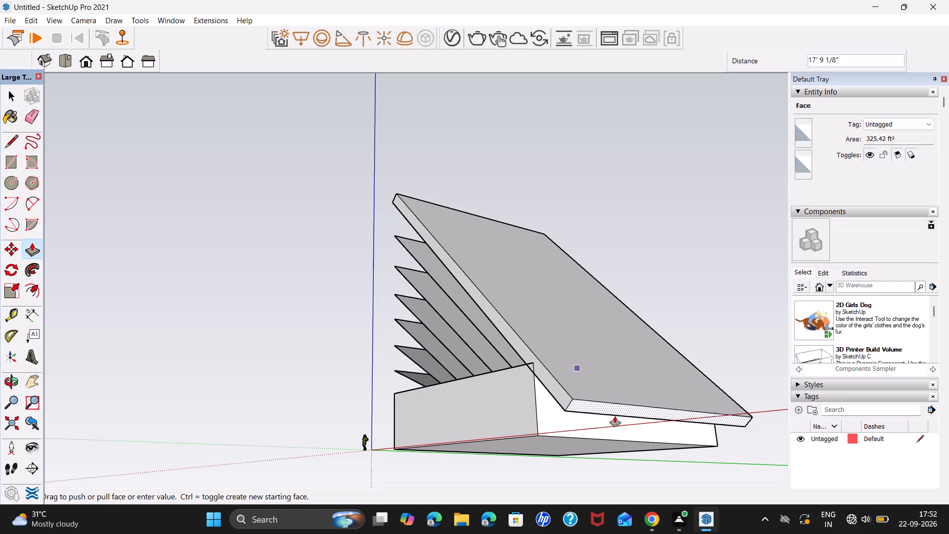
middle_drag(625, 441, 745, 441)
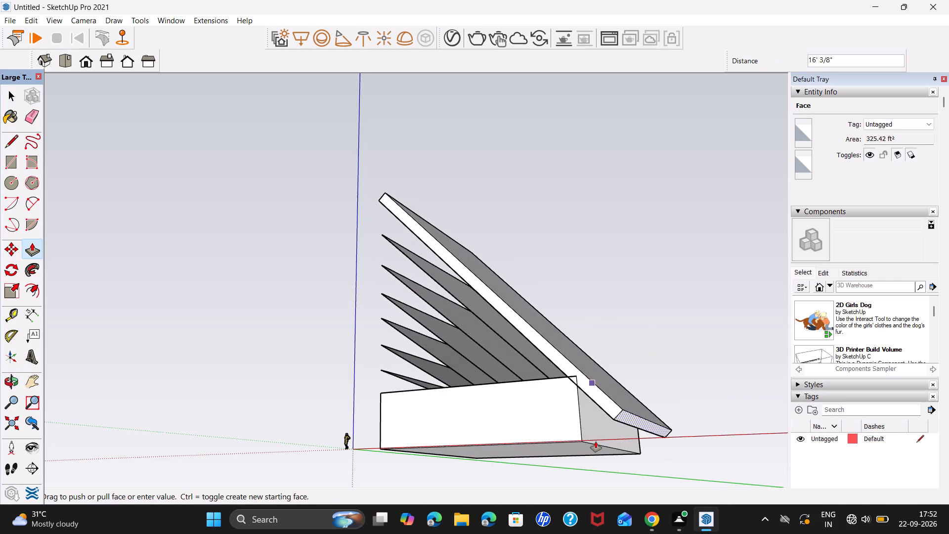
scroll(581, 443, up, 1)
middle_drag(581, 443, 642, 470)
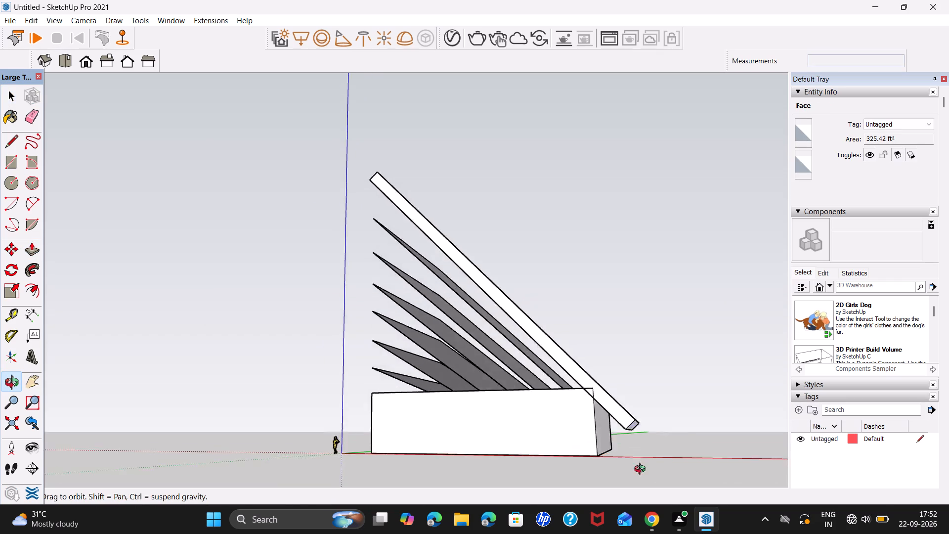
middle_drag(642, 470, 692, 502)
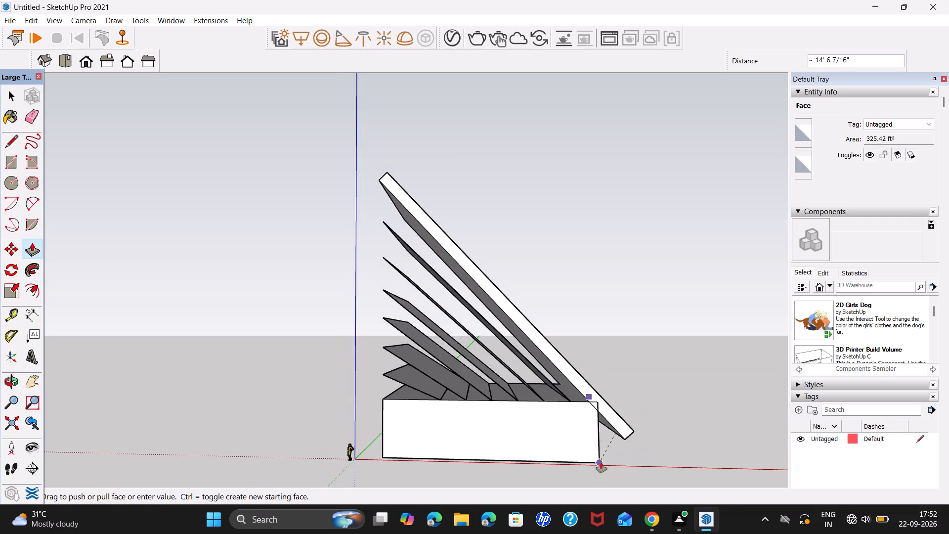
click(601, 462)
middle_drag(625, 453, 604, 413)
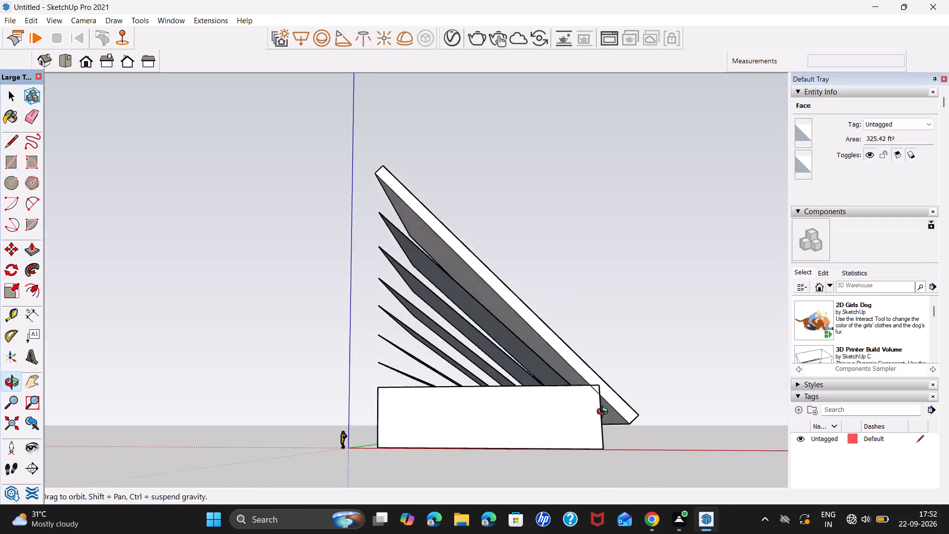
middle_drag(604, 413, 498, 404)
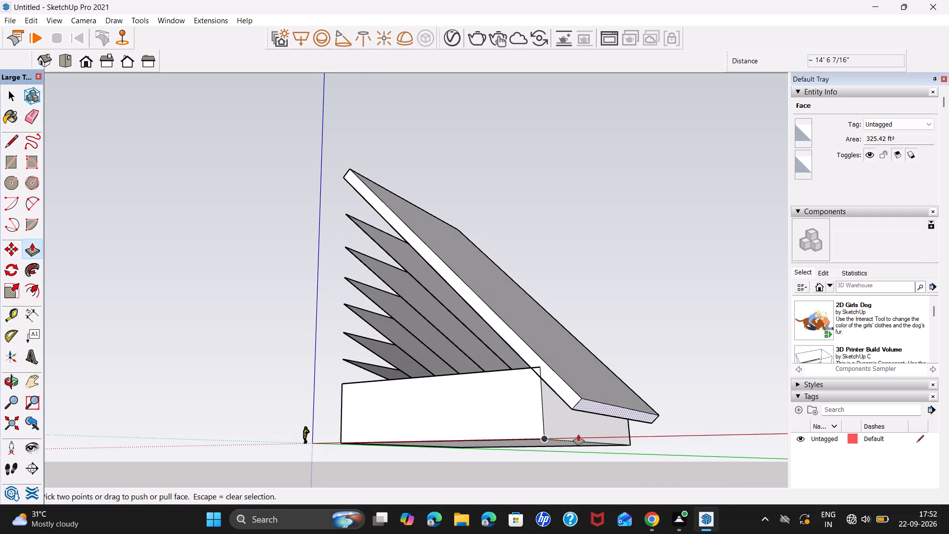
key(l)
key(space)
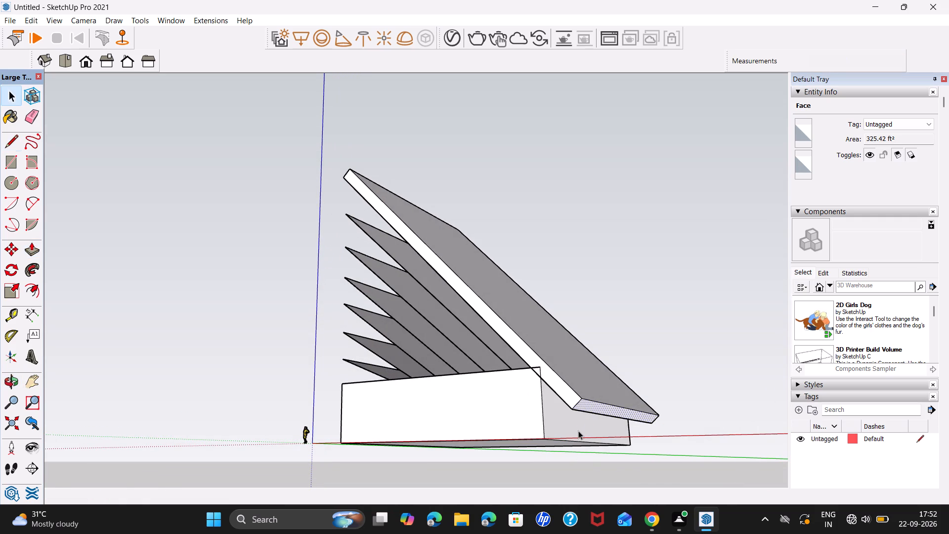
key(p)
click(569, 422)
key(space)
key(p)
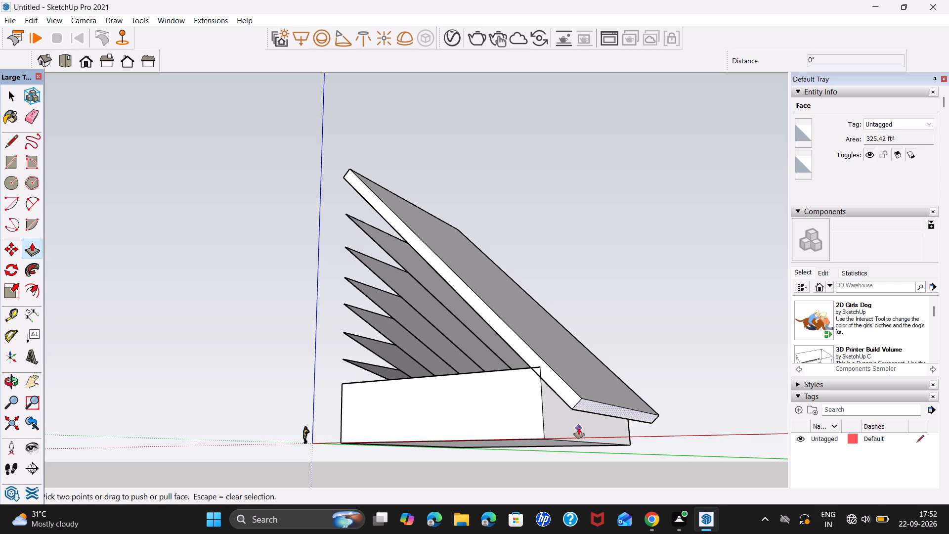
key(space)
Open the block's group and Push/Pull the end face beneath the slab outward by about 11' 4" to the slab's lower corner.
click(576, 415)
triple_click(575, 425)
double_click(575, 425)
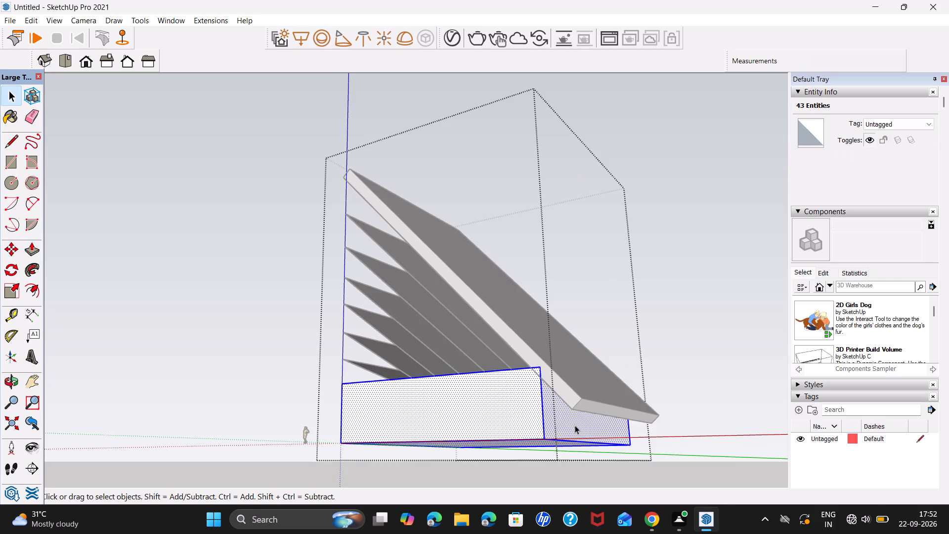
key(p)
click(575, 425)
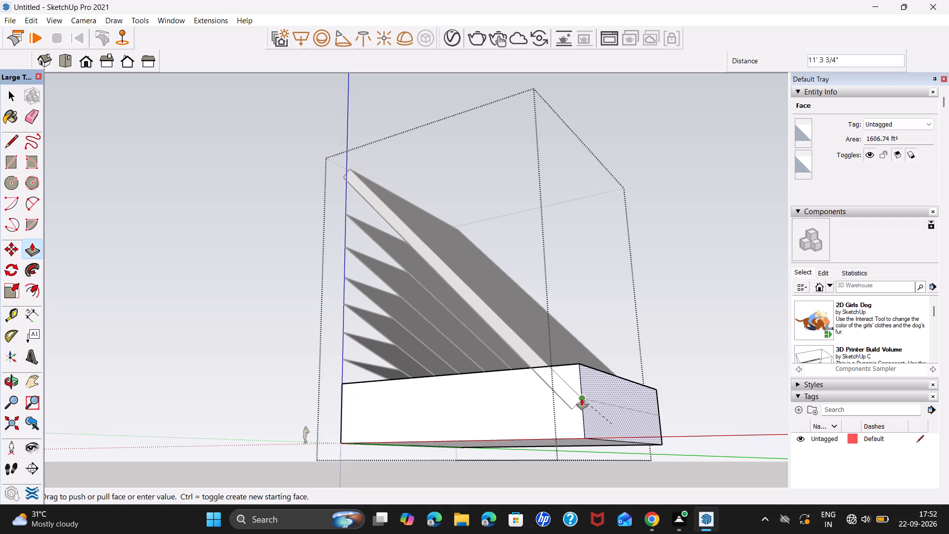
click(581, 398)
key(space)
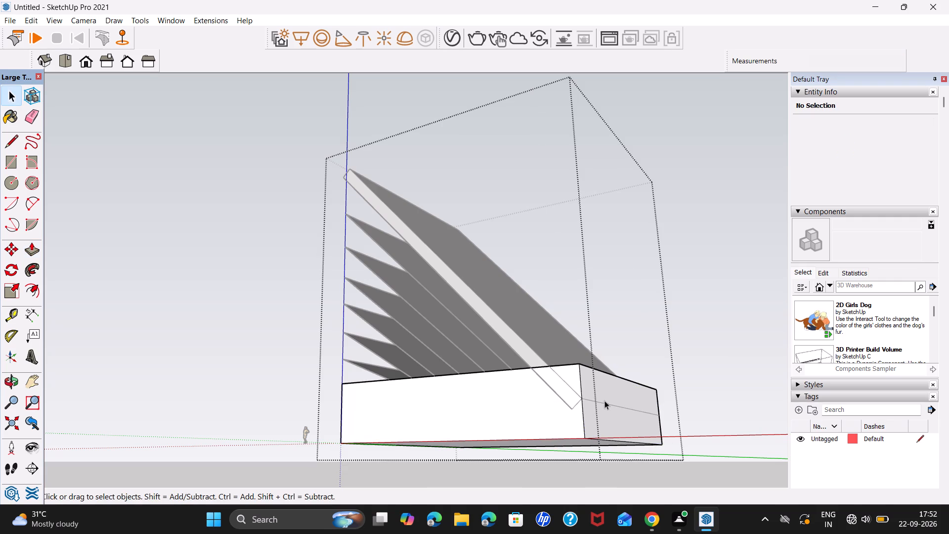
Leave the block's group and examine how the extended block's end meets the slab's lower end.
middle_drag(614, 416, 556, 391)
click(579, 385)
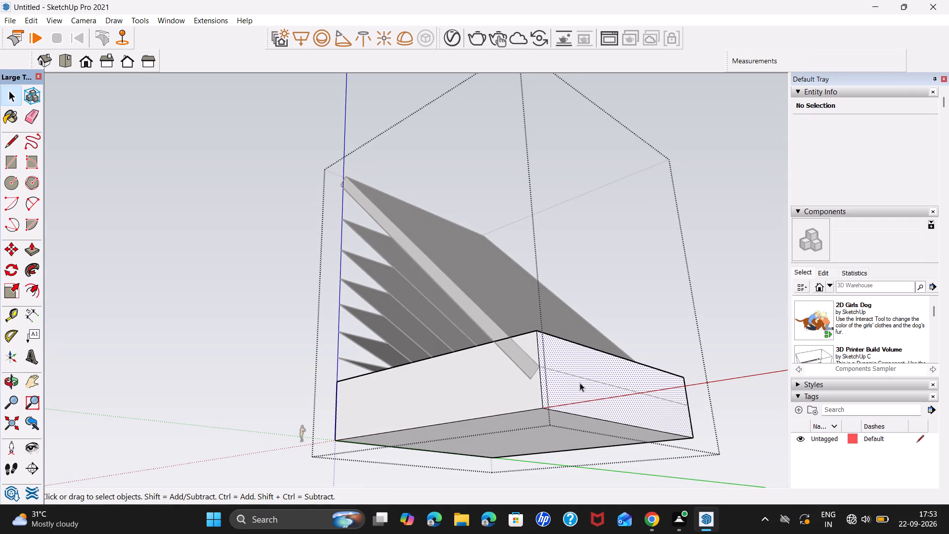
click(666, 348)
click(732, 334)
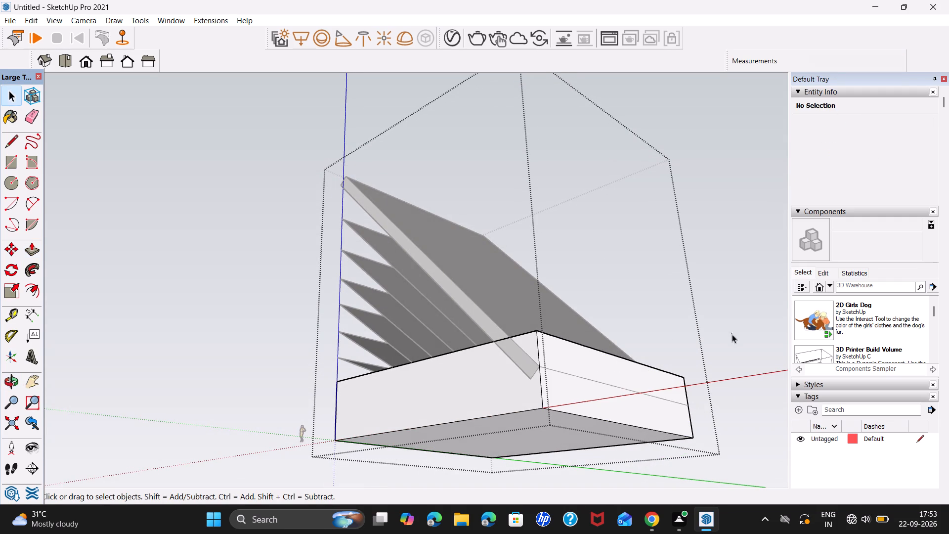
click(760, 330)
click(582, 388)
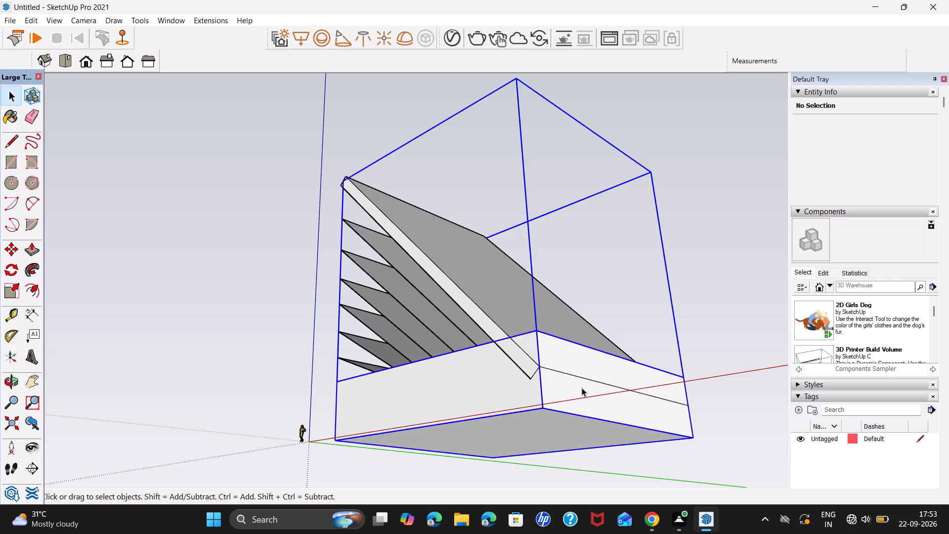
click(540, 377)
click(533, 369)
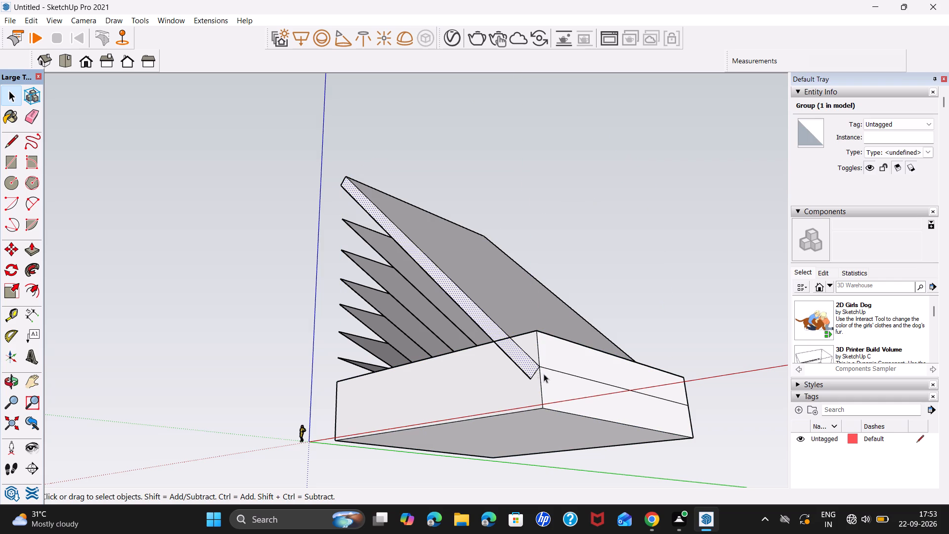
click(564, 375)
middle_drag(700, 422, 581, 380)
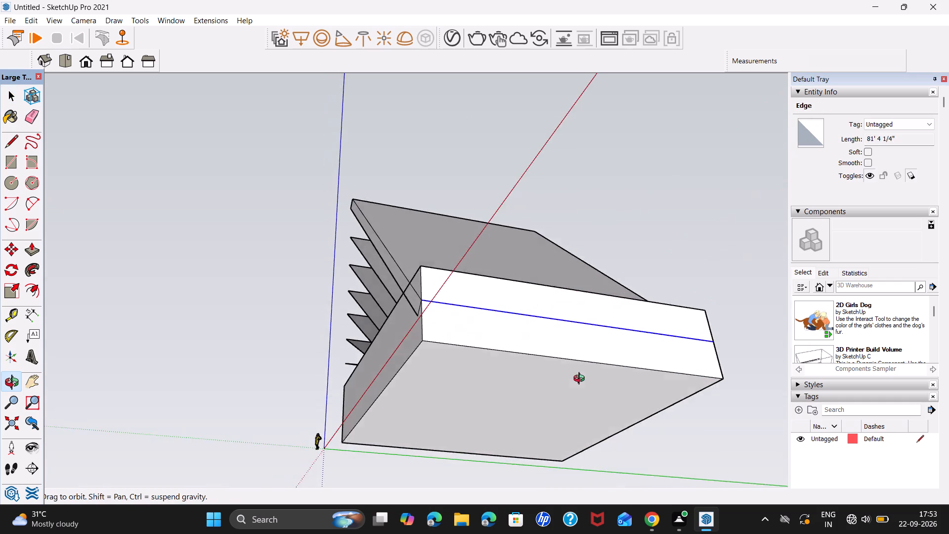
middle_drag(581, 380, 569, 431)
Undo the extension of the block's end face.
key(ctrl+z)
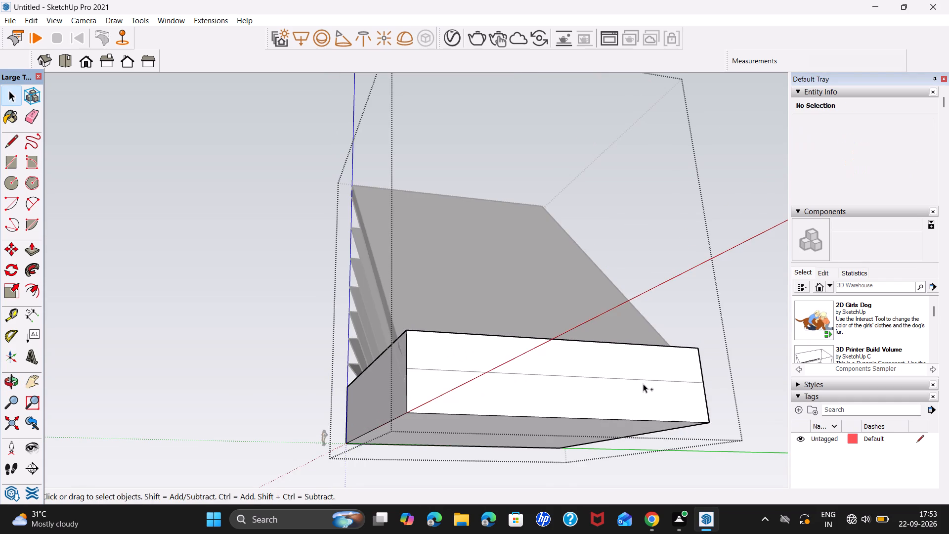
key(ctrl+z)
Open the block's group and place the 3D Printer Build Volume component near the slab's lower edge, leaving the group when done.
click(604, 383)
double_click(606, 385)
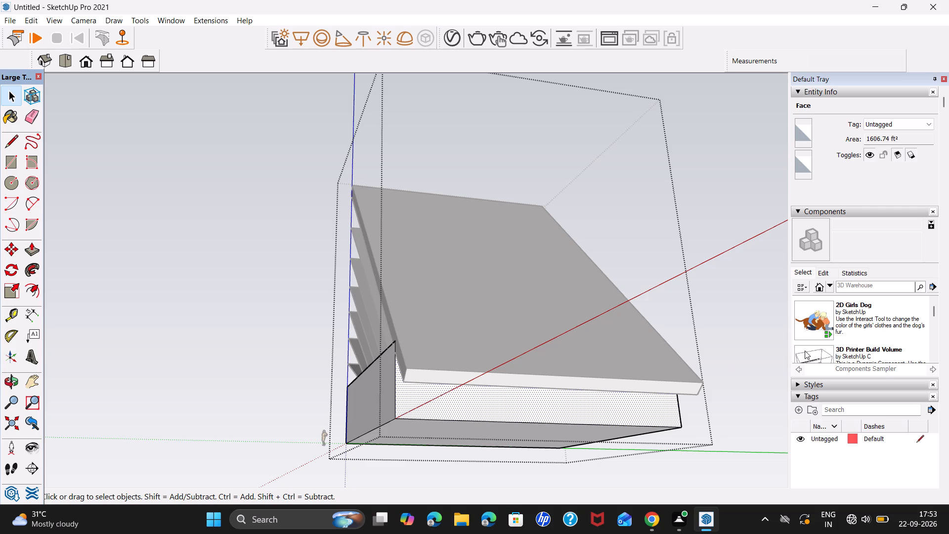
click(805, 351)
click(662, 389)
click(762, 336)
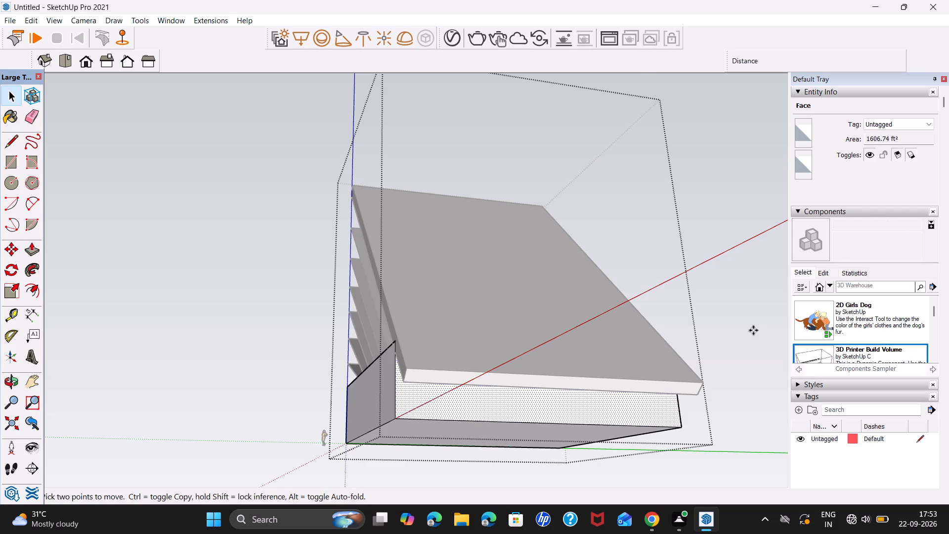
click(753, 330)
key(space)
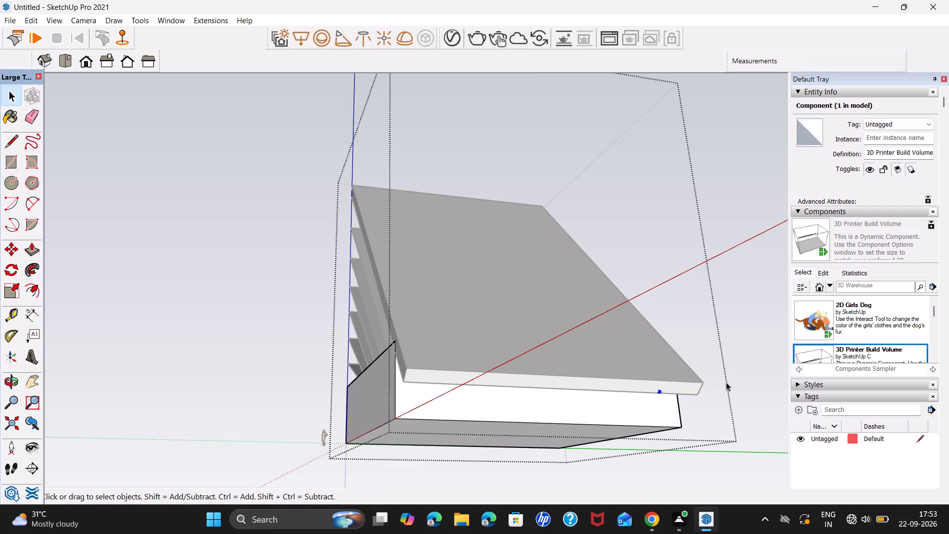
key(Escape)
key(Escape)
Examine the small component placed near the slab's lower edge up close.
click(688, 383)
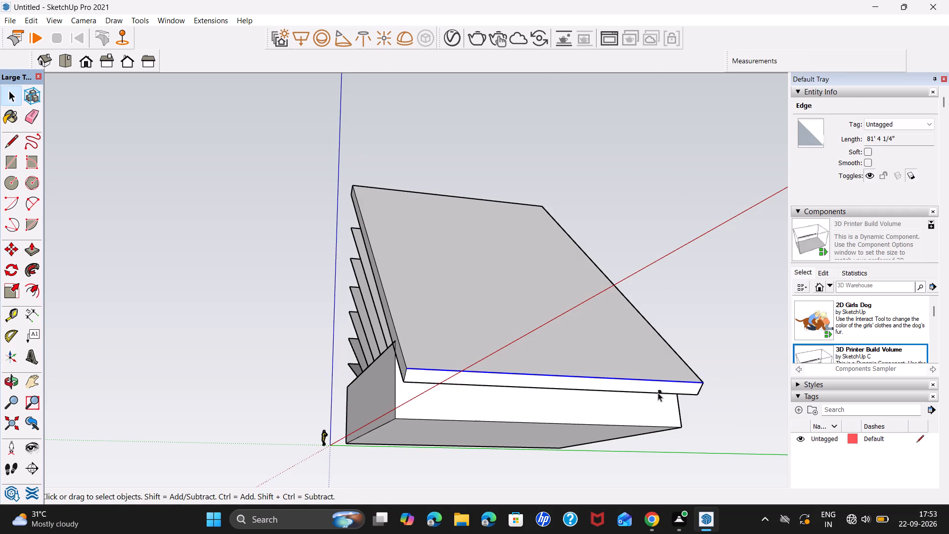
scroll(658, 393, up, 6)
click(663, 390)
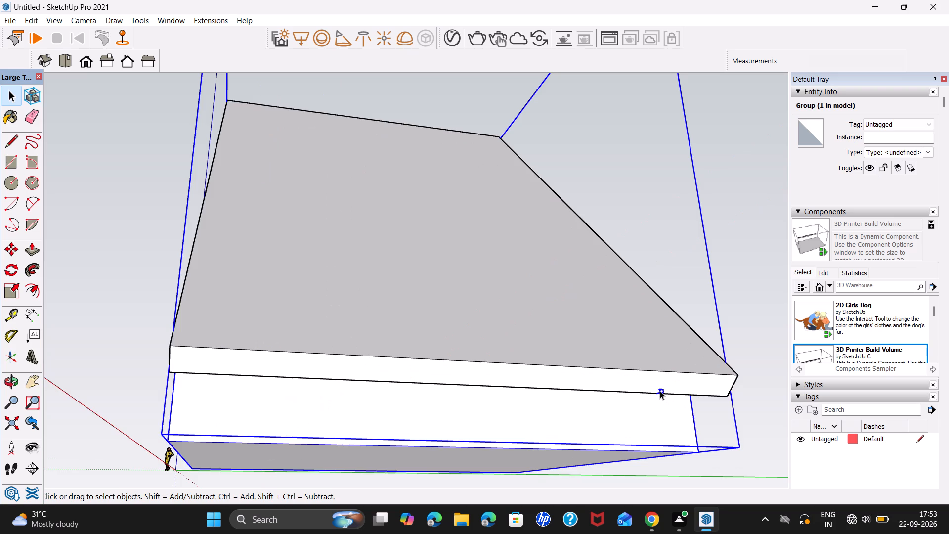
scroll(660, 391, up, 13)
click(668, 389)
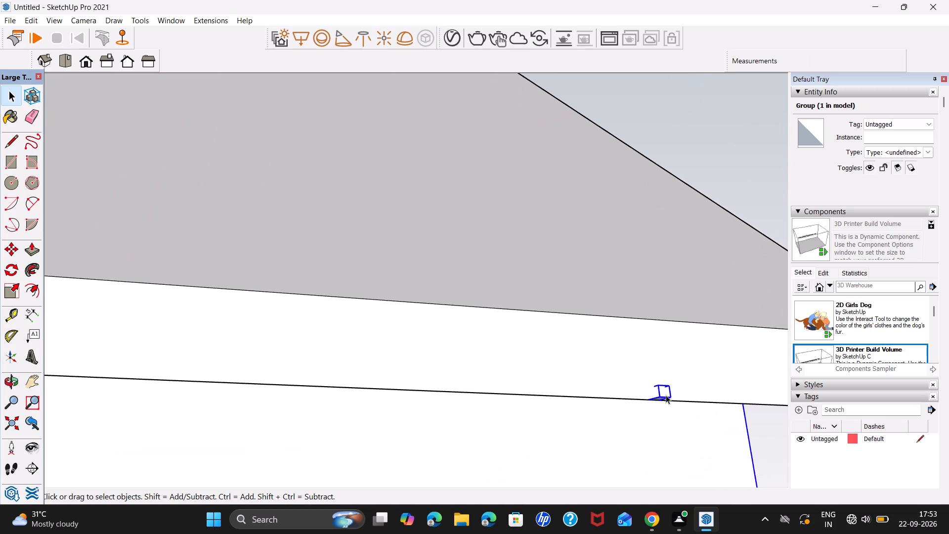
scroll(666, 395, down, 20)
click(736, 328)
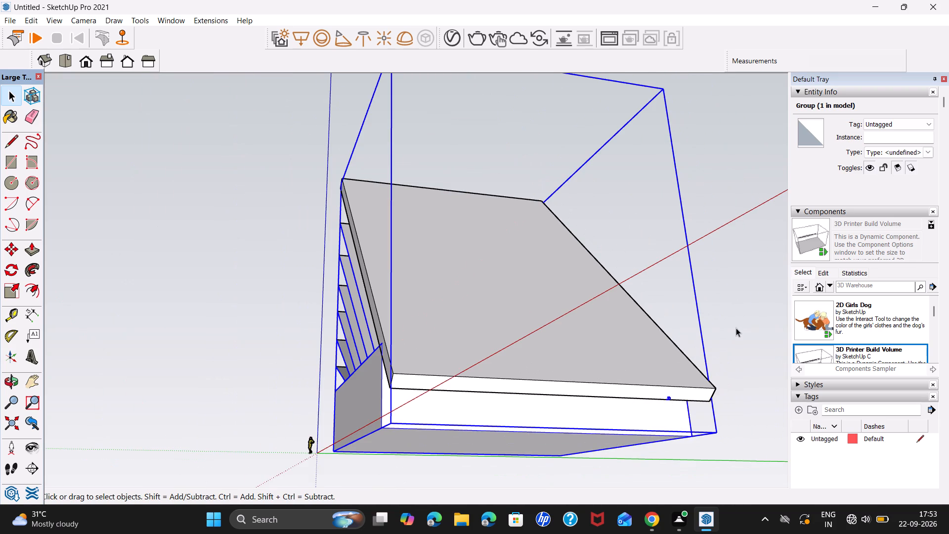
Push/Pull the slab's lower end face further outward by about 36'.
click(682, 394)
key(p)
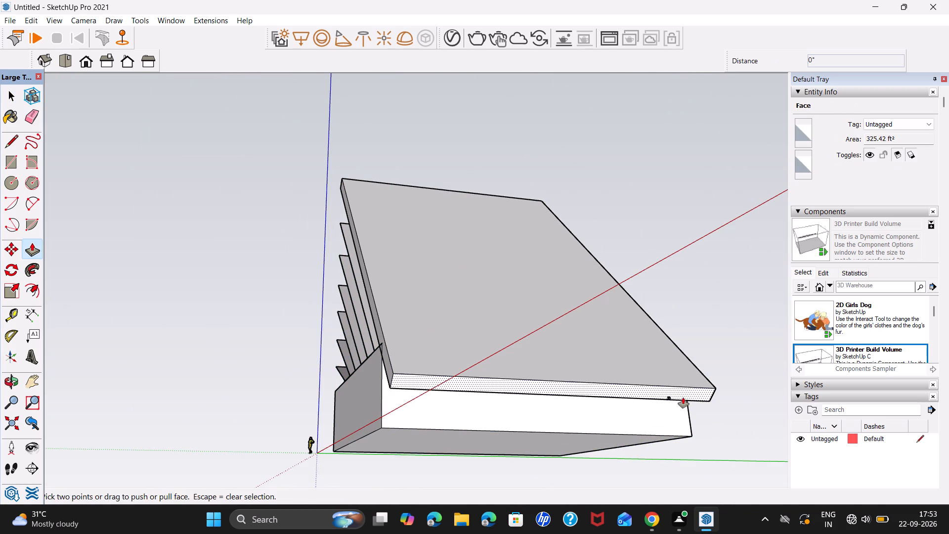
click(683, 398)
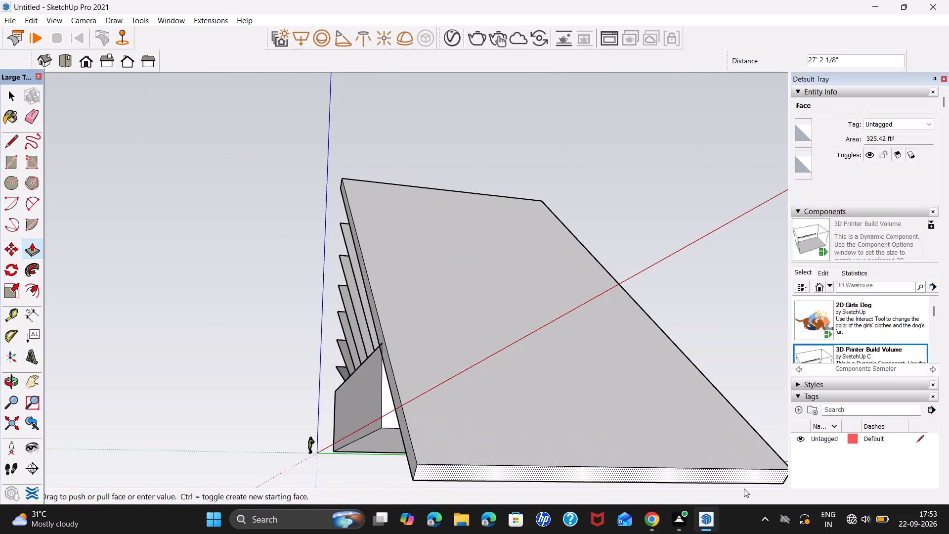
click(744, 489)
scroll(719, 415, down, 7)
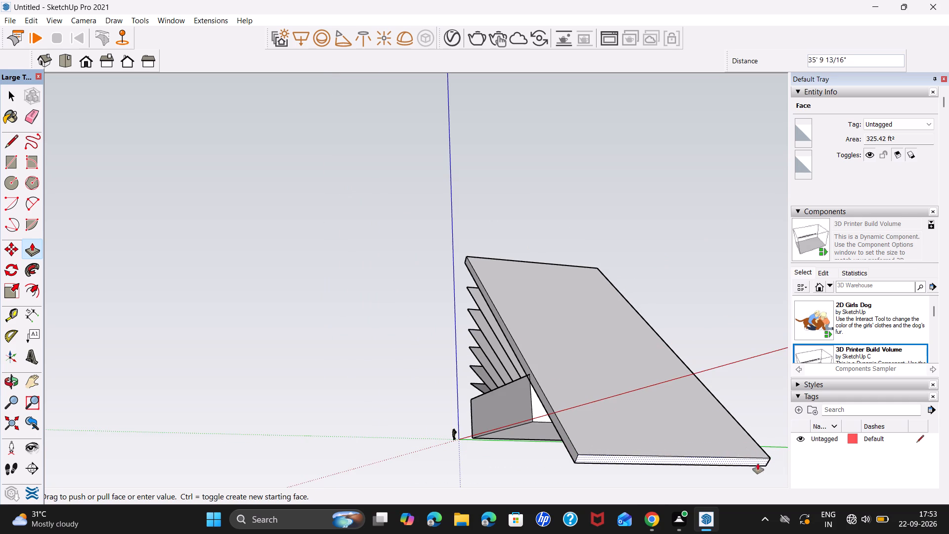
click(759, 466)
key(space)
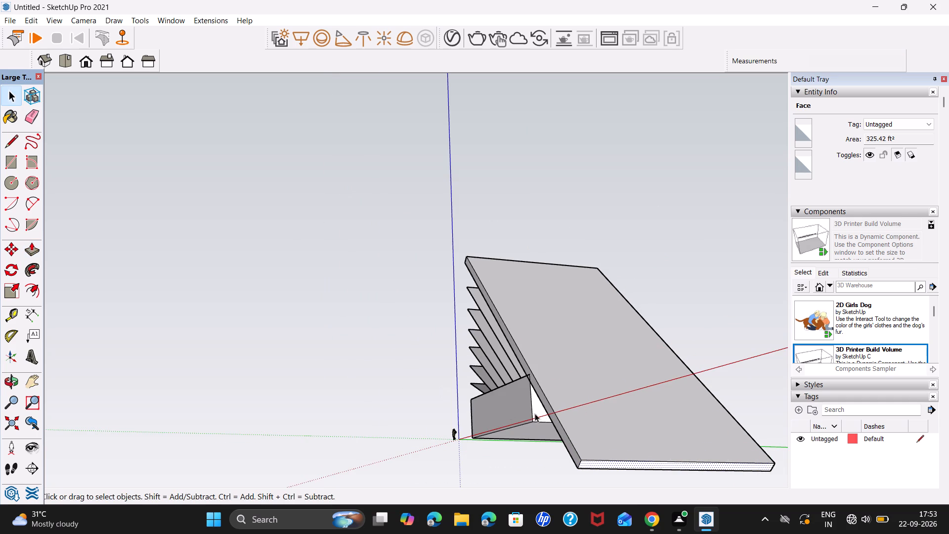
Open the block's group and Push/Pull its end face beneath the slab outward by about 23', leaving the group when done.
click(541, 412)
triple_click(539, 409)
click(537, 407)
click(540, 410)
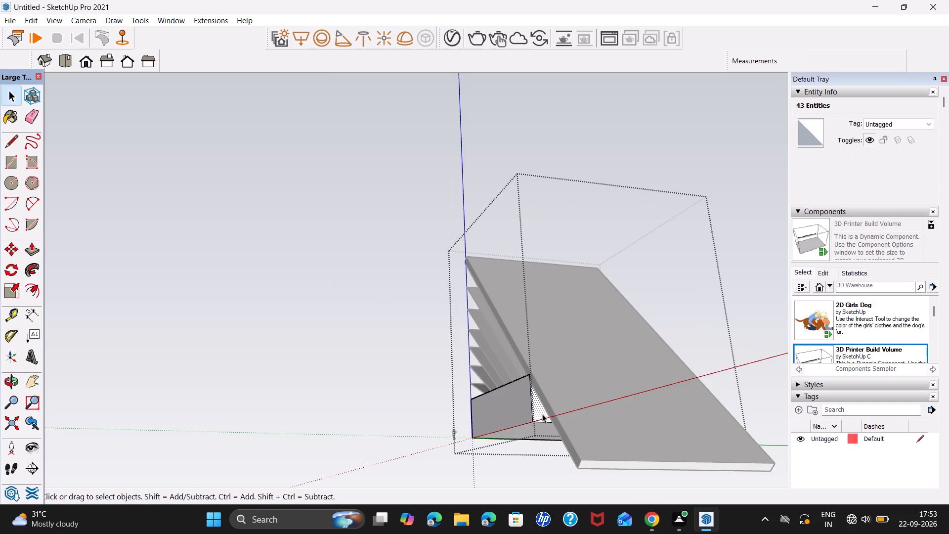
click(542, 414)
key(p)
click(542, 414)
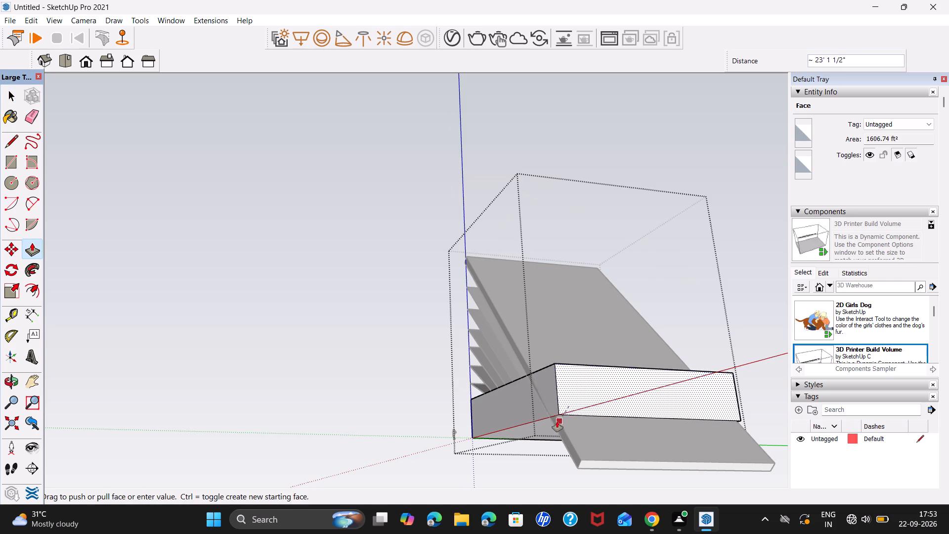
middle_drag(559, 429, 744, 441)
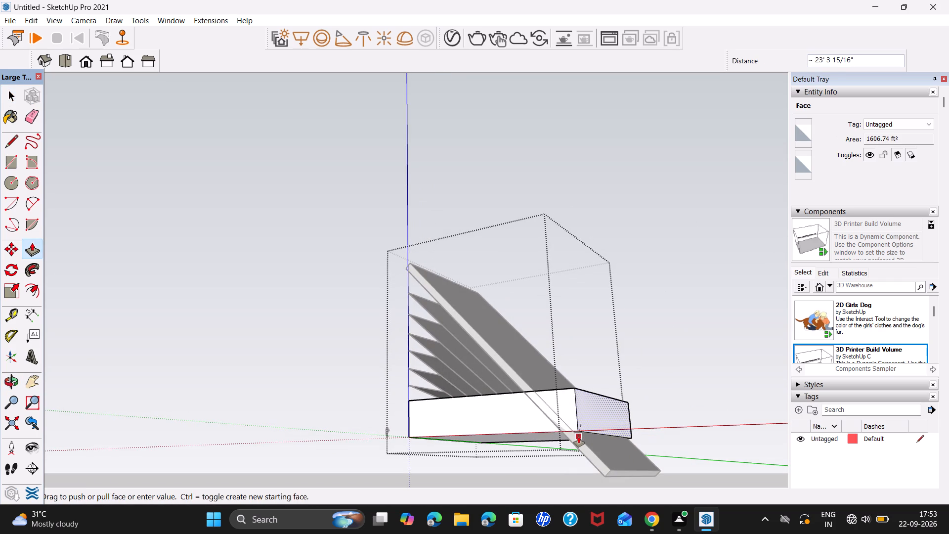
click(577, 438)
key(space)
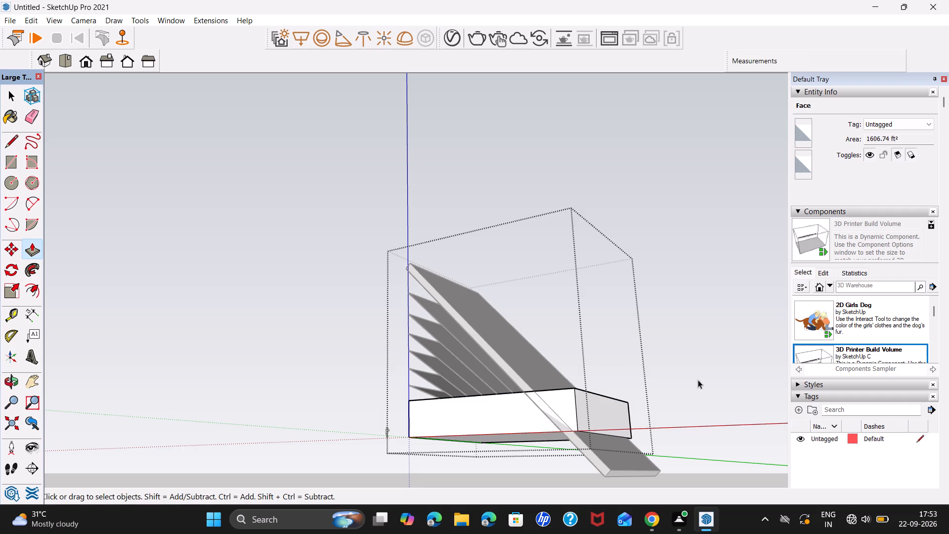
click(702, 379)
Thicken the second-tallest sloping panel by pulling both its upper face and its underside out 2'.
middle_drag(648, 468, 550, 497)
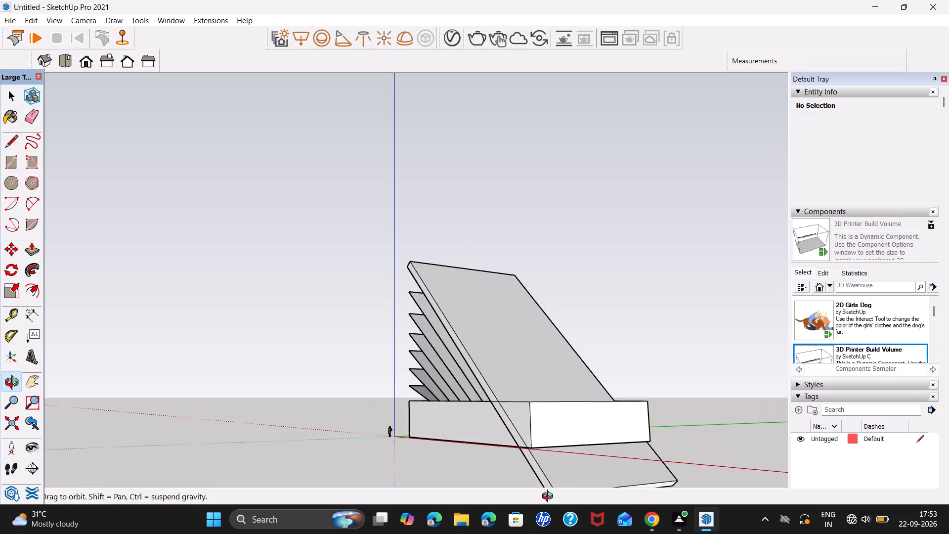
middle_drag(550, 497, 710, 481)
scroll(517, 421, up, 3)
middle_drag(527, 428, 534, 428)
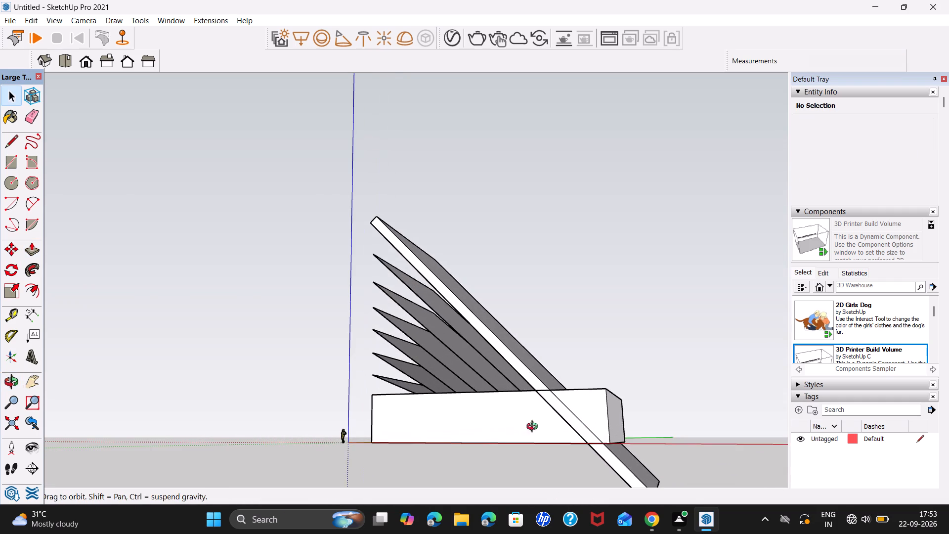
middle_drag(534, 428, 604, 441)
scroll(482, 369, up, 7)
middle_drag(527, 356, 500, 383)
click(503, 378)
key(p)
click(505, 376)
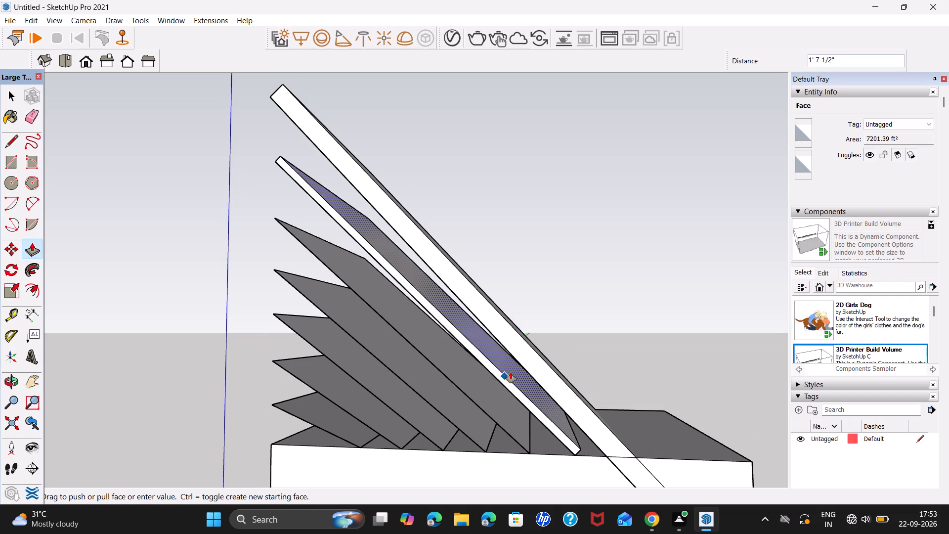
key(2)
key(apostrophe)
key(Return)
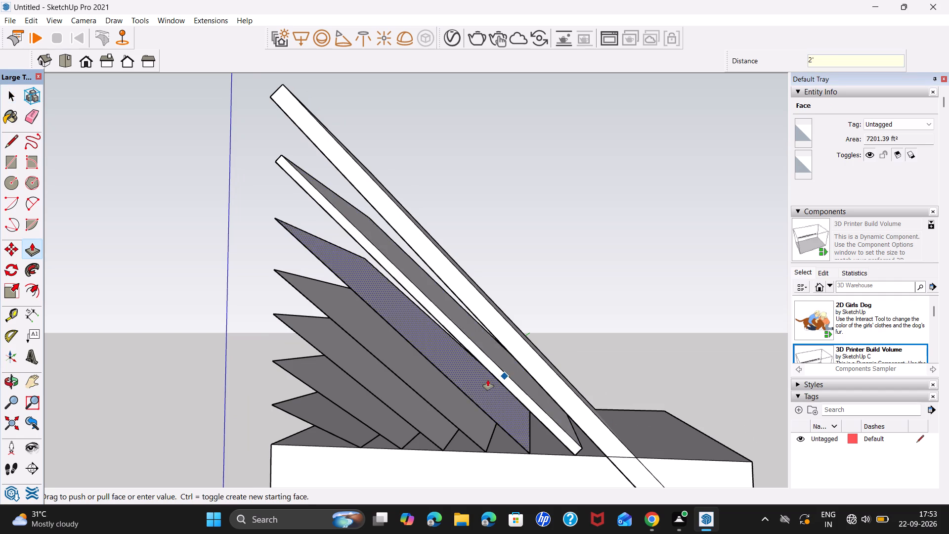
middle_drag(488, 380, 555, 341)
click(532, 352)
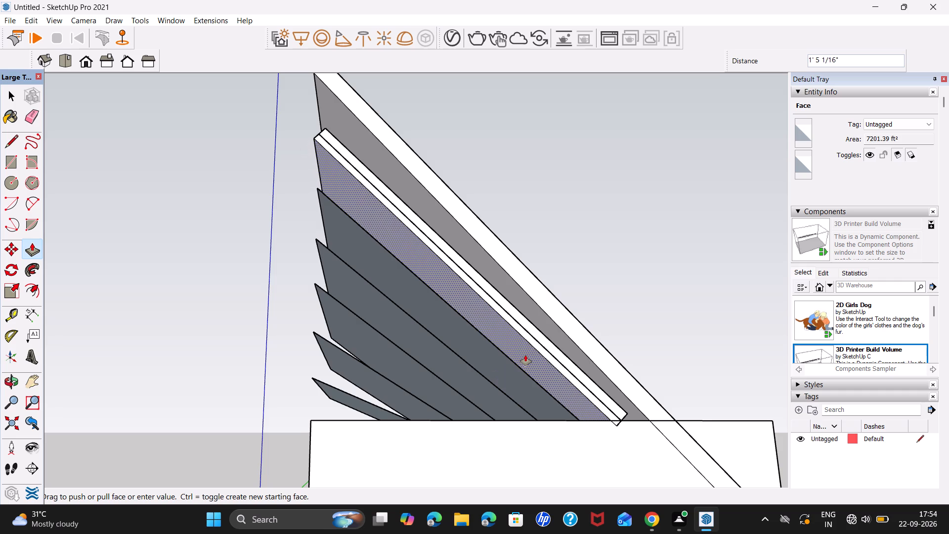
text(2')
key(Return)
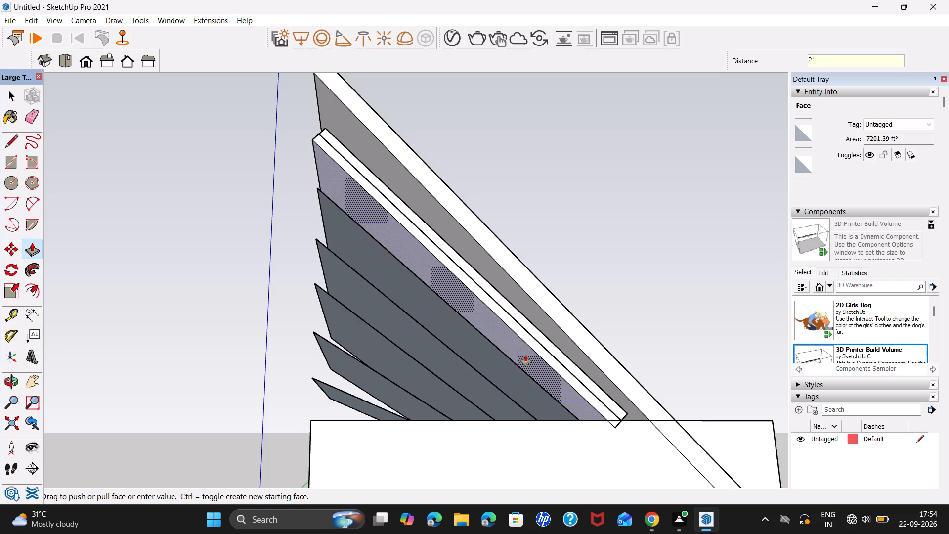
Push/Pull the undersides of the third-, fourth- and fifth-tallest sloping panels outward by 2' each.
click(507, 364)
text(2')
key(Return)
middle_click(506, 360)
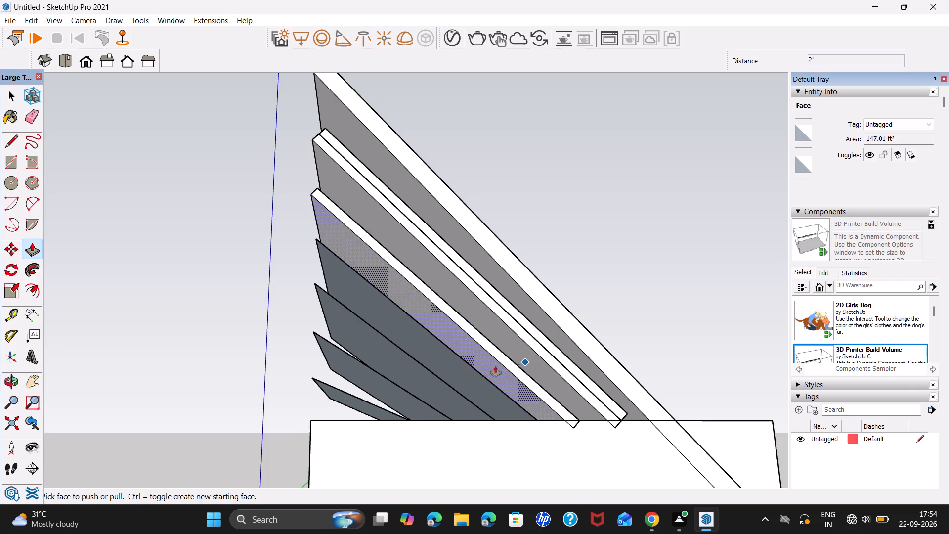
click(471, 378)
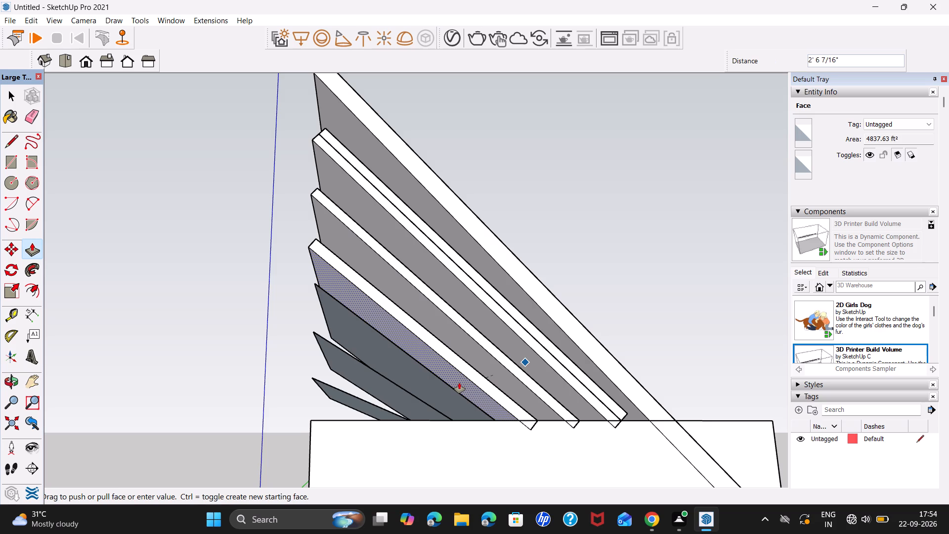
text(2')
key(Return)
click(425, 379)
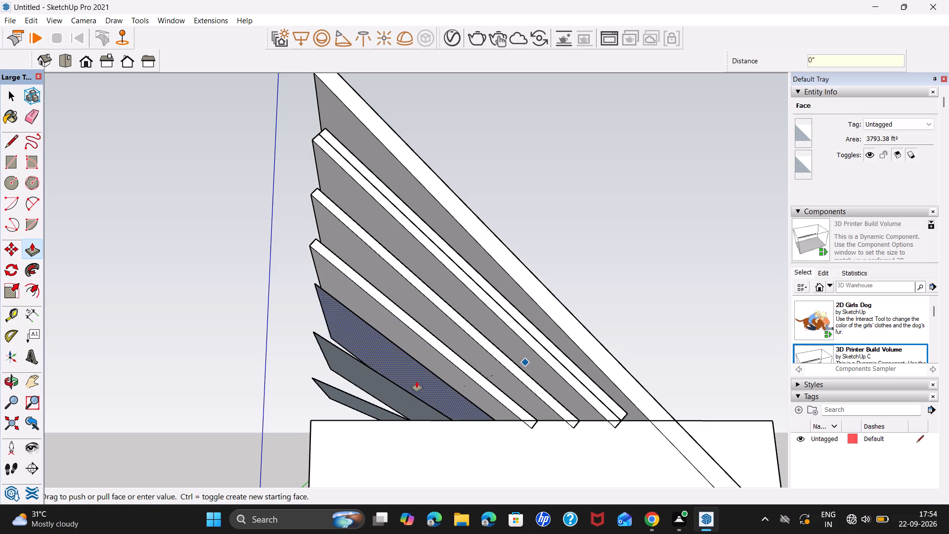
text(2')
key(Return)
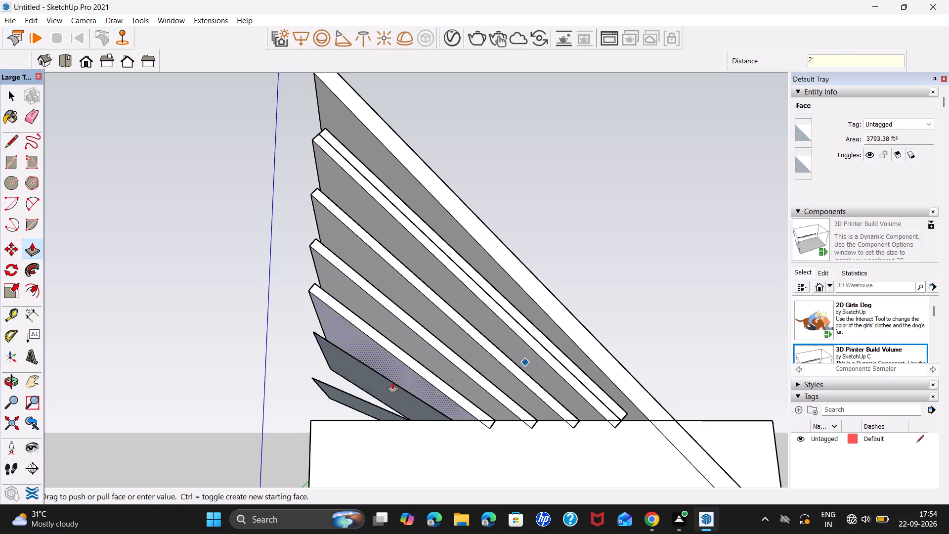
Push/Pull the undersides of the two lowest sloping panels outward by 2' each.
click(388, 384)
key(2)
key(apostrophe)
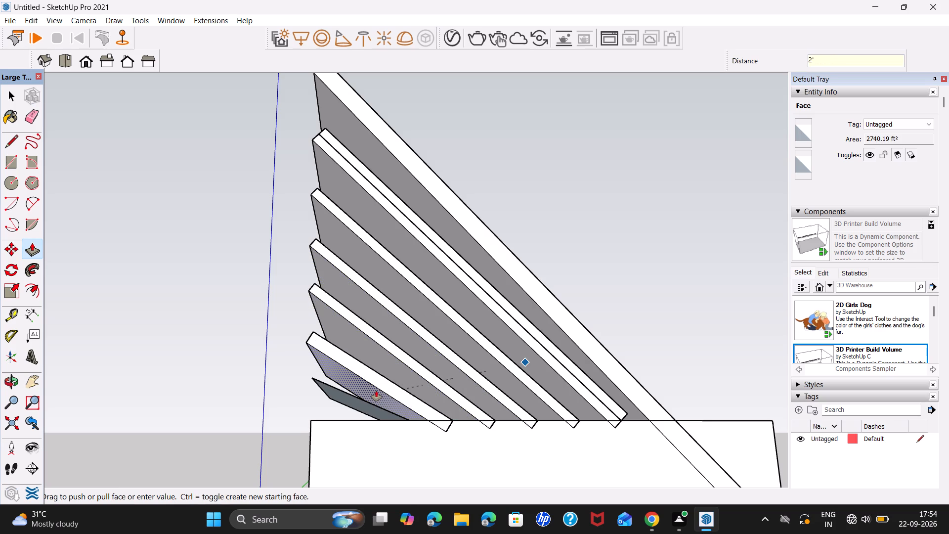
key(Return)
click(350, 396)
text(2')
key(Return)
Push/Pull the upper faces of the third-, fourth- and fifth-tallest sloping panels outward by 2' each.
middle_drag(395, 341, 366, 380)
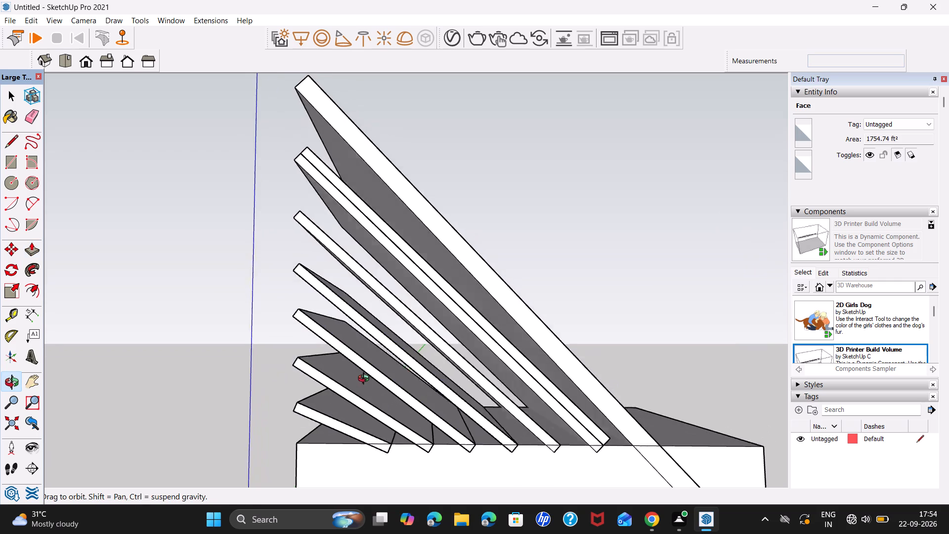
middle_drag(366, 380, 348, 393)
click(403, 315)
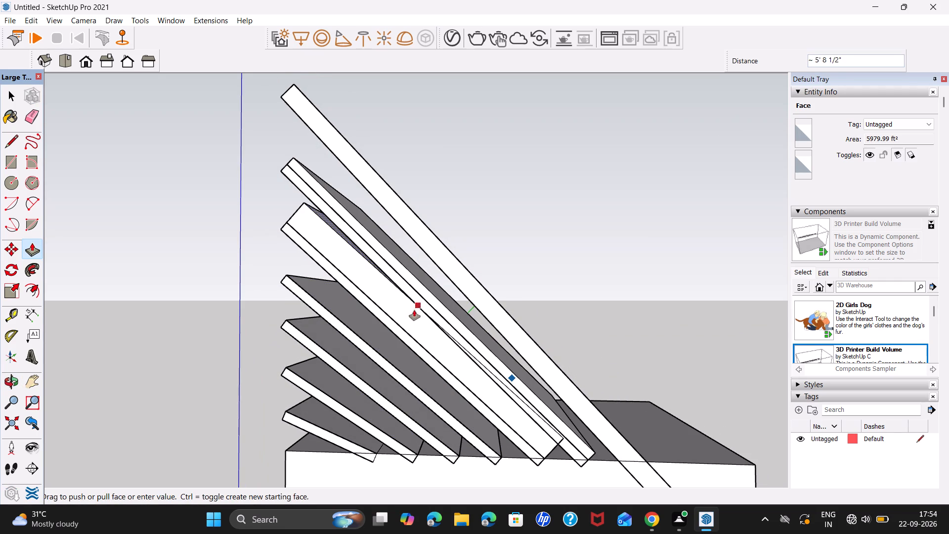
text(2')
key(Return)
click(378, 342)
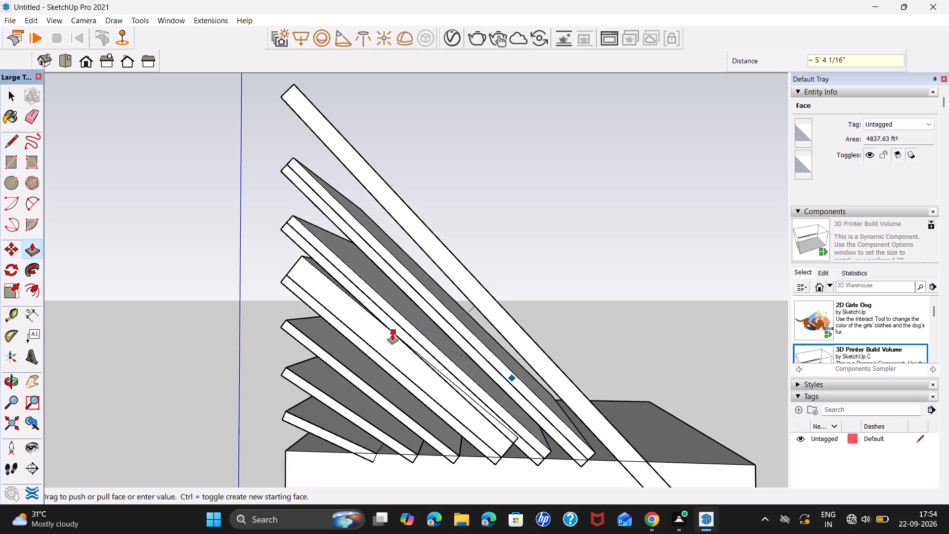
key(2)
key(apostrophe)
key(Return)
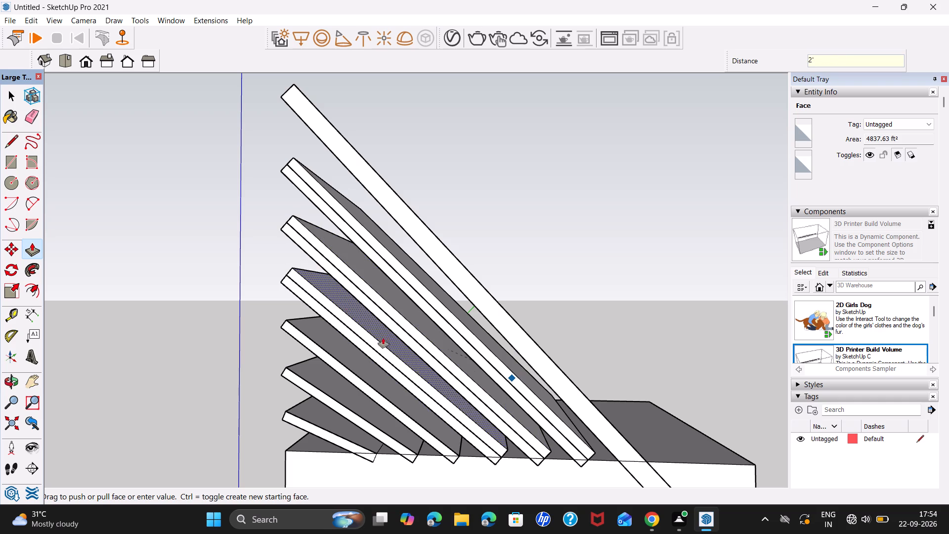
click(360, 358)
text(2')
key(Return)
Push/Pull the upper faces of the two lowest sloping panels outward by 2' each.
click(345, 391)
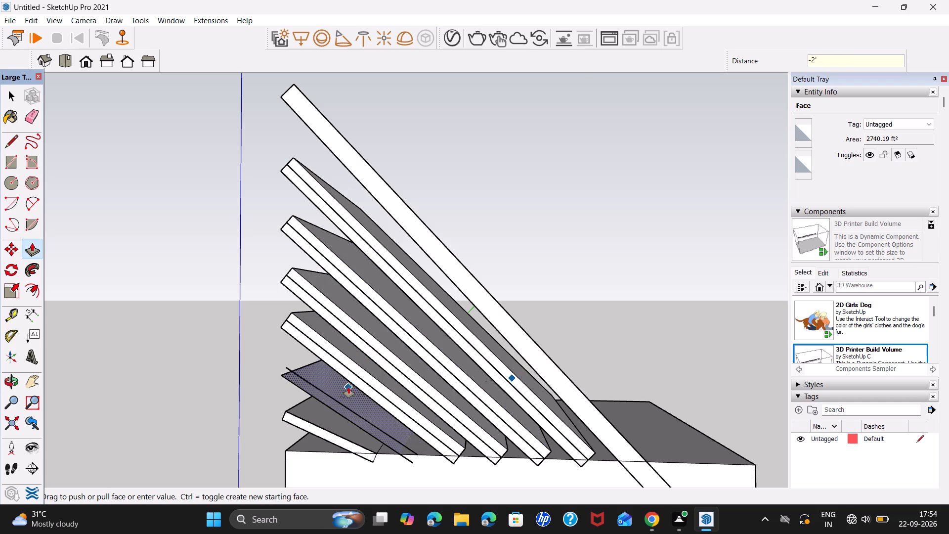
key(2)
key(apostrophe)
key(Return)
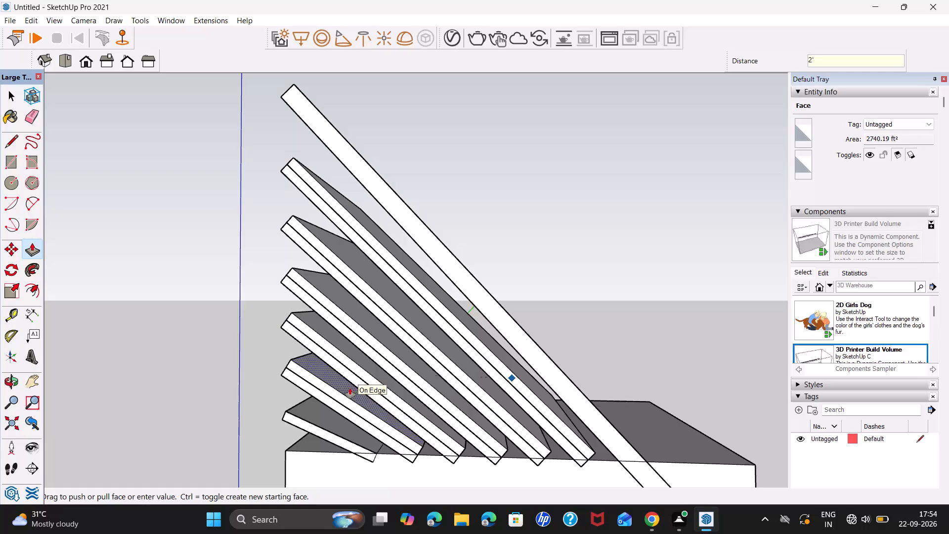
click(322, 416)
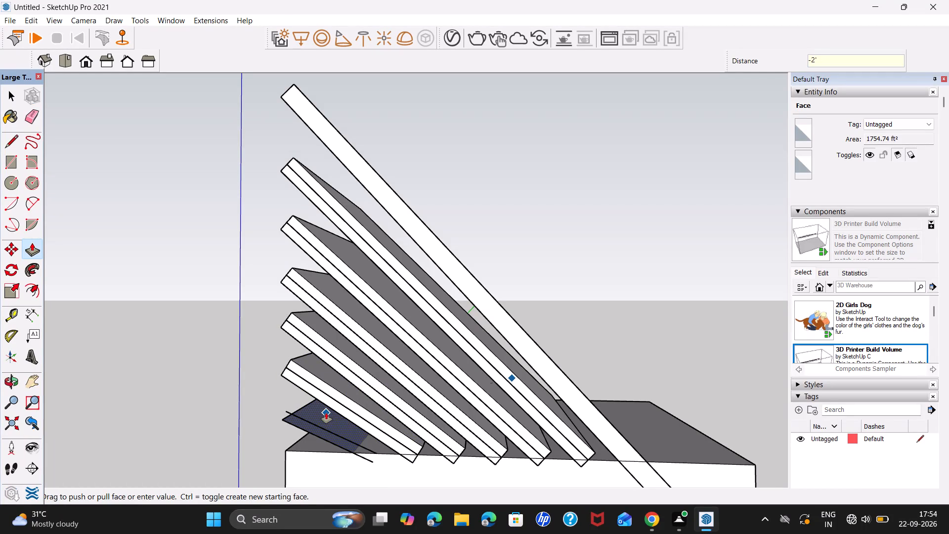
text(2')
key(Return)
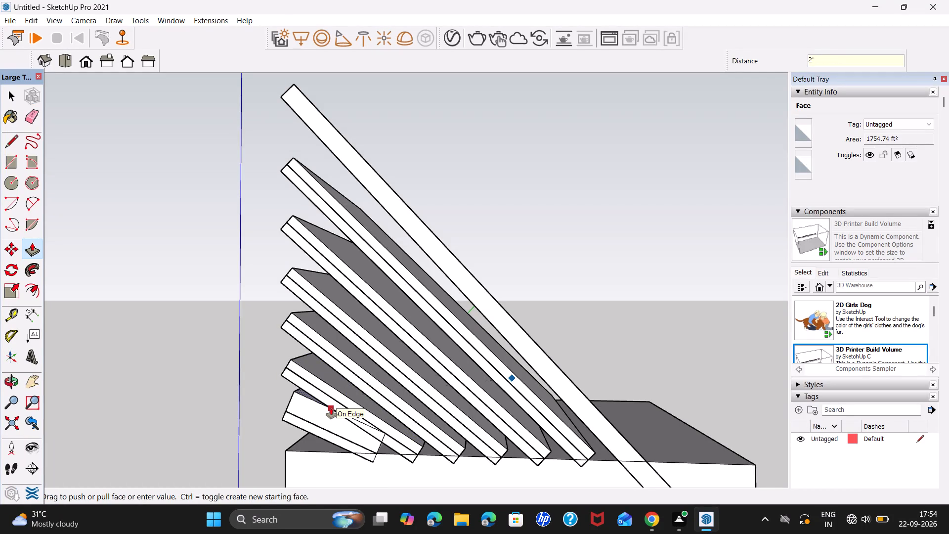
key(space)
Open the block's group and delete the sloping guide edges running through the side faces of the three lowest panels.
scroll(312, 427, up, 6)
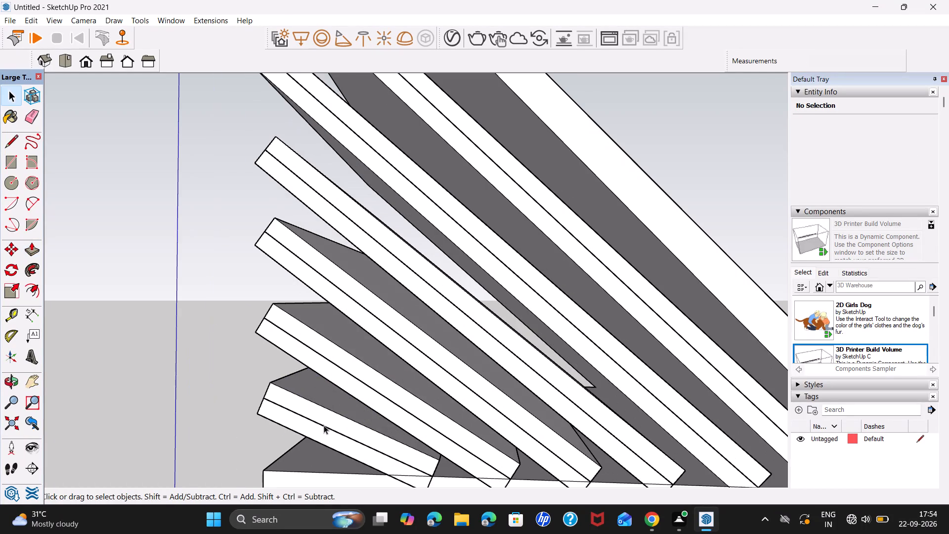
click(324, 426)
triple_click(324, 426)
click(324, 426)
click(326, 426)
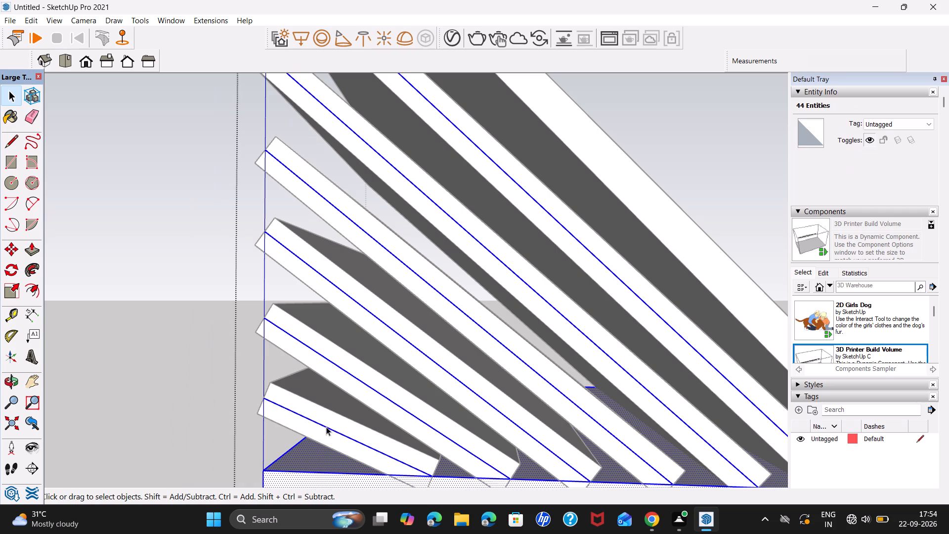
click(334, 429)
key(Delete)
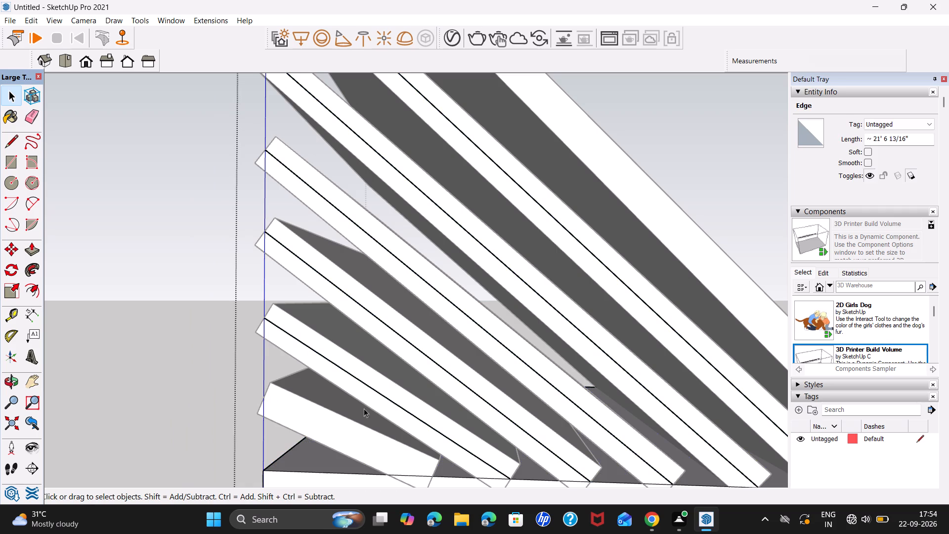
click(399, 405)
key(Delete)
click(462, 385)
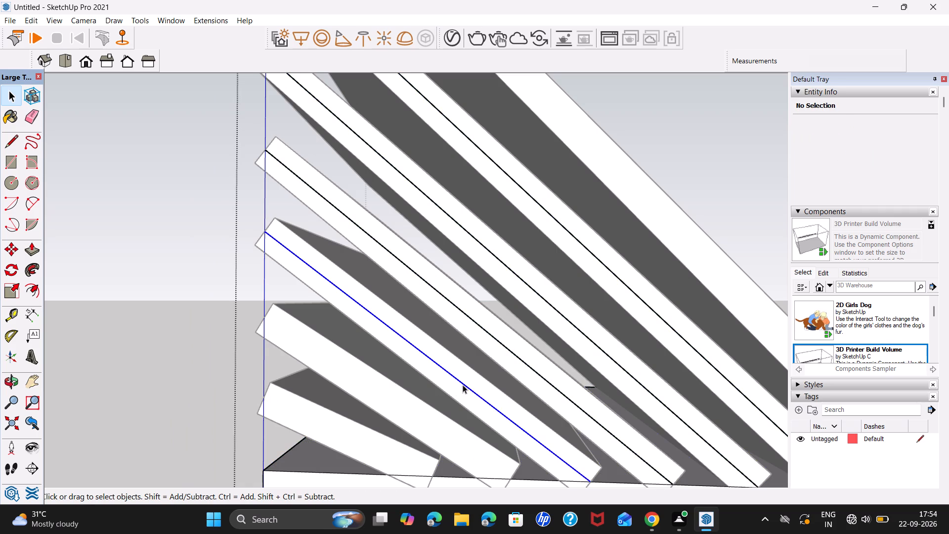
key(Delete)
Delete the sloping guide edges running through the next three taller panels, and leave the block's group.
click(534, 371)
key(Delete)
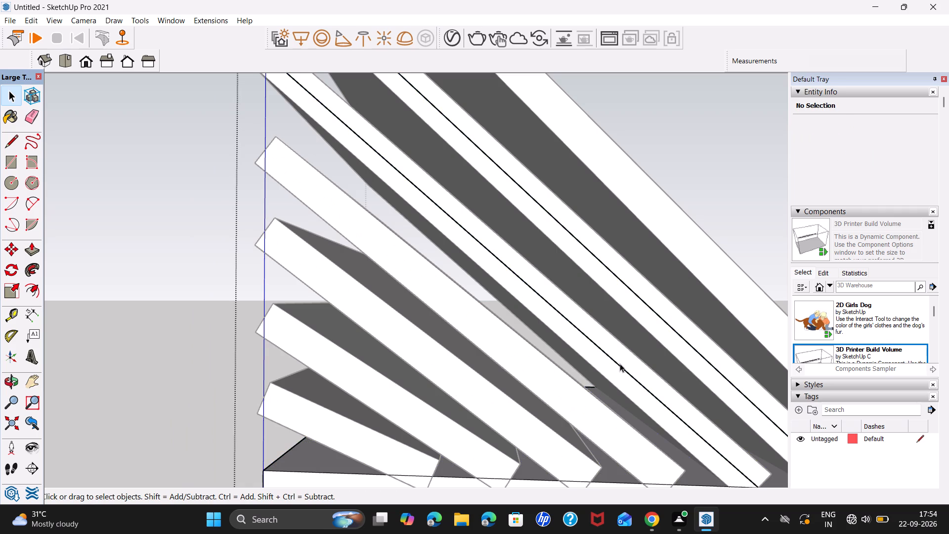
click(620, 368)
key(Delete)
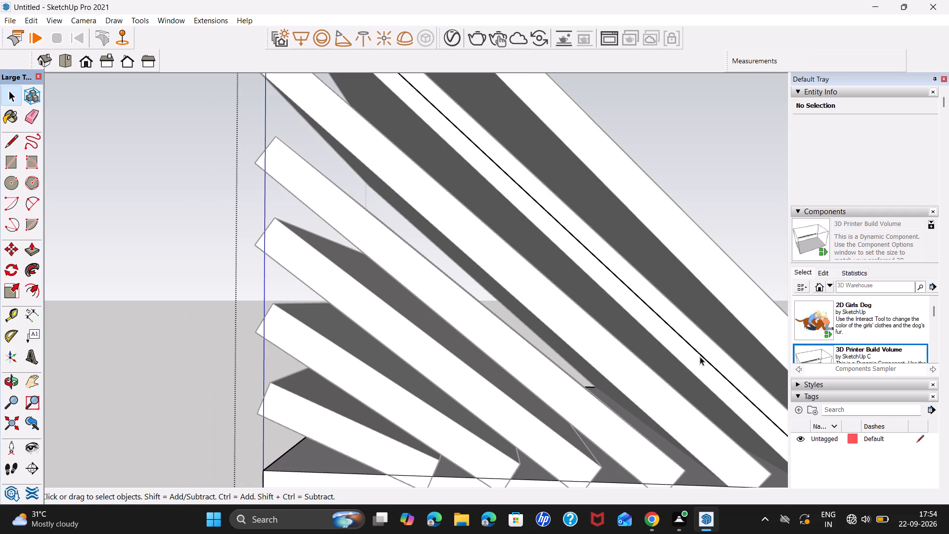
click(700, 356)
key(Delete)
scroll(592, 327, down, 8)
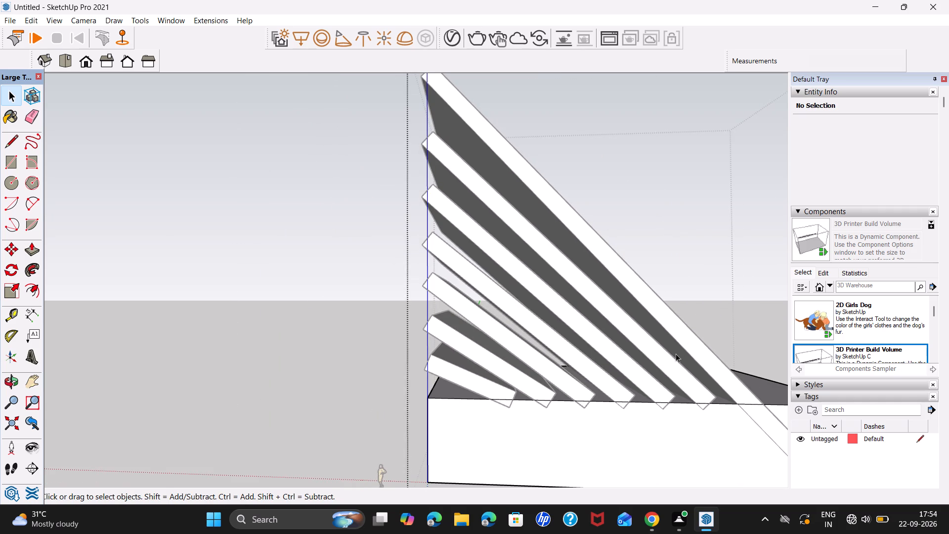
scroll(509, 404, up, 7)
click(512, 404)
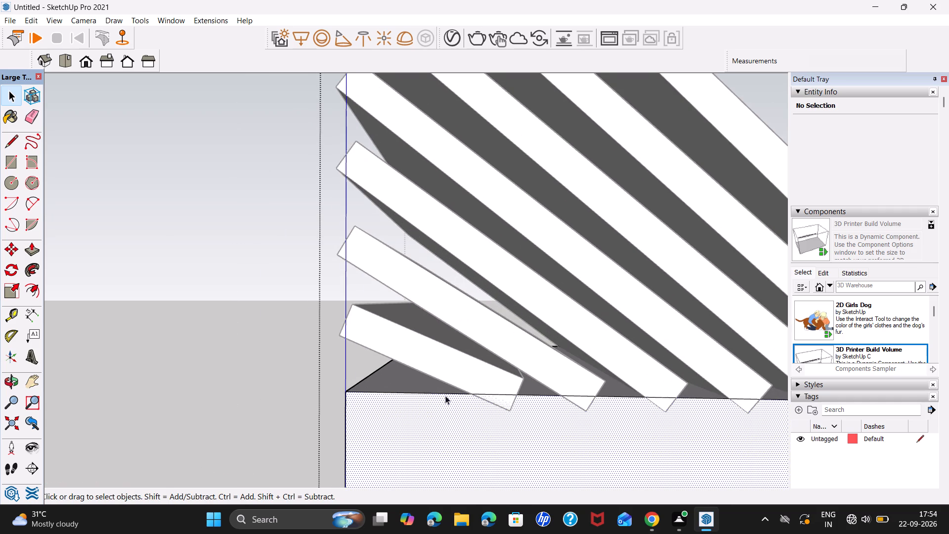
click(210, 337)
Examine the lowest panel's end and bottom edges where they overlap the block's side face.
click(491, 402)
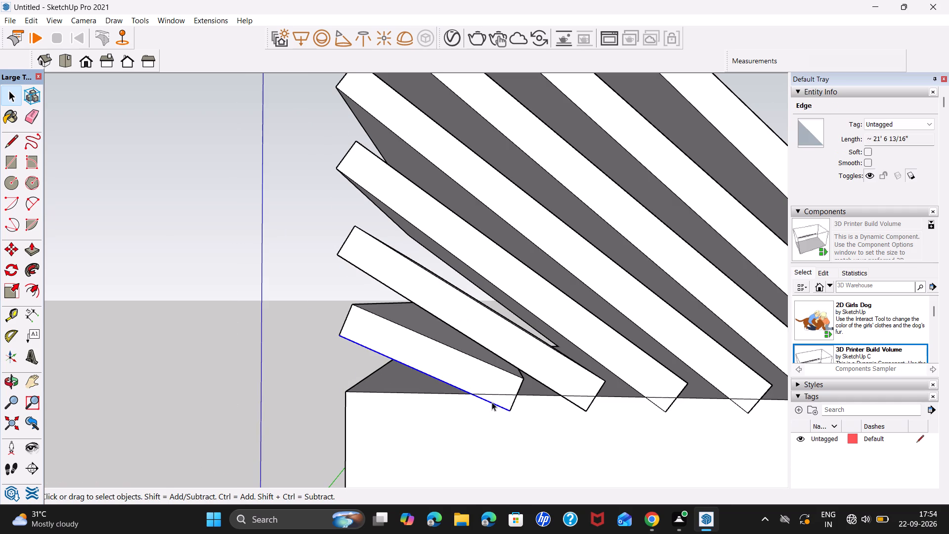
click(495, 405)
click(503, 407)
scroll(512, 406, up, 6)
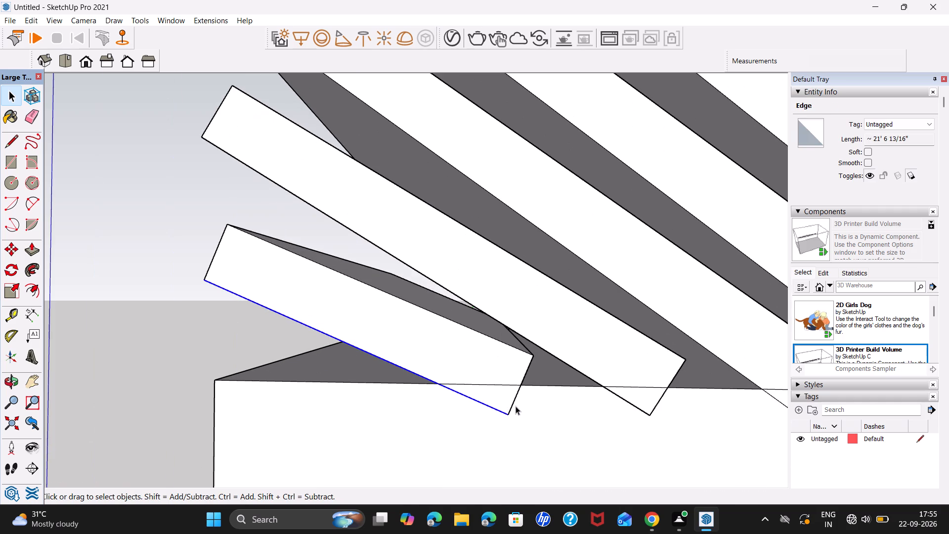
click(513, 405)
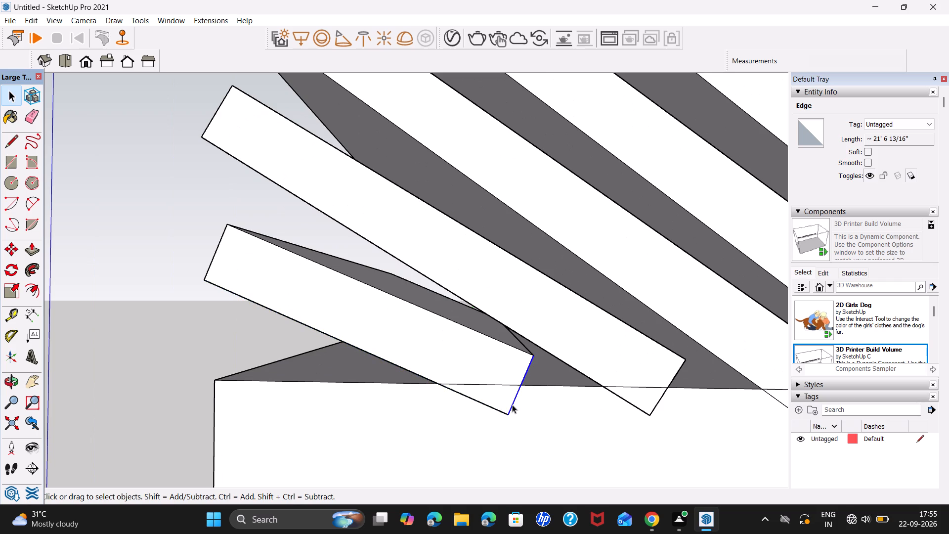
click(505, 412)
scroll(523, 398, down, 20)
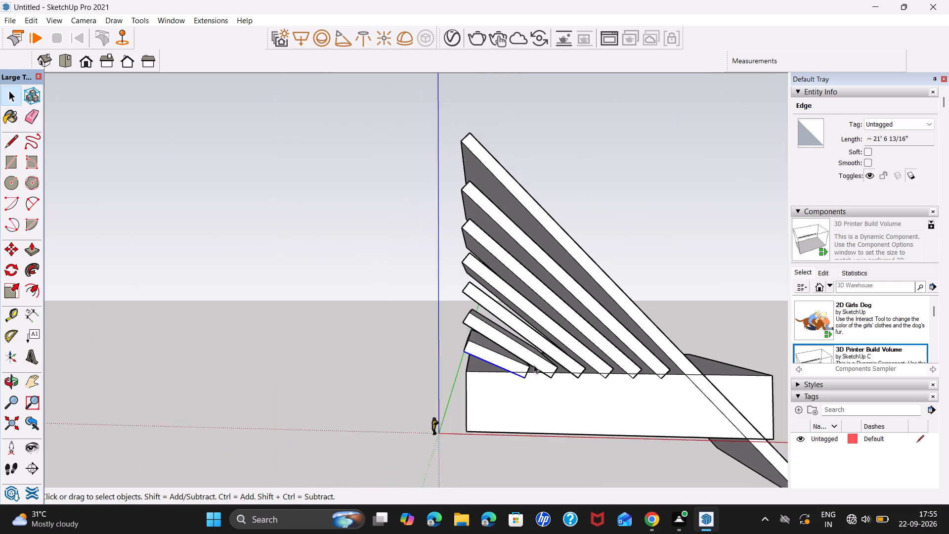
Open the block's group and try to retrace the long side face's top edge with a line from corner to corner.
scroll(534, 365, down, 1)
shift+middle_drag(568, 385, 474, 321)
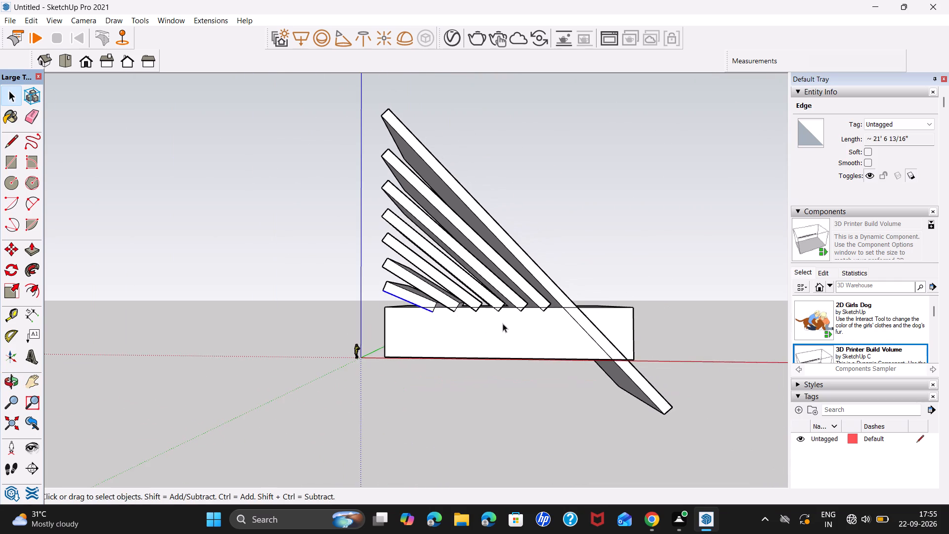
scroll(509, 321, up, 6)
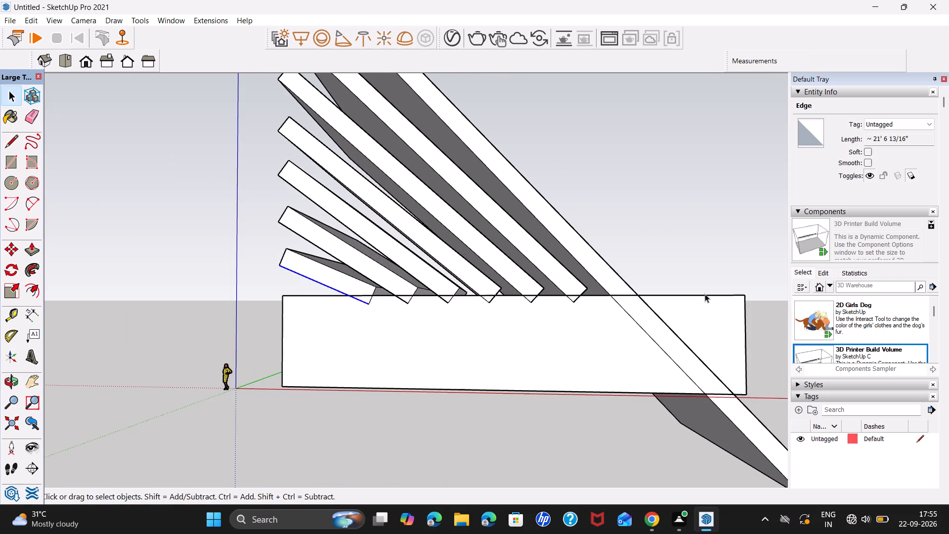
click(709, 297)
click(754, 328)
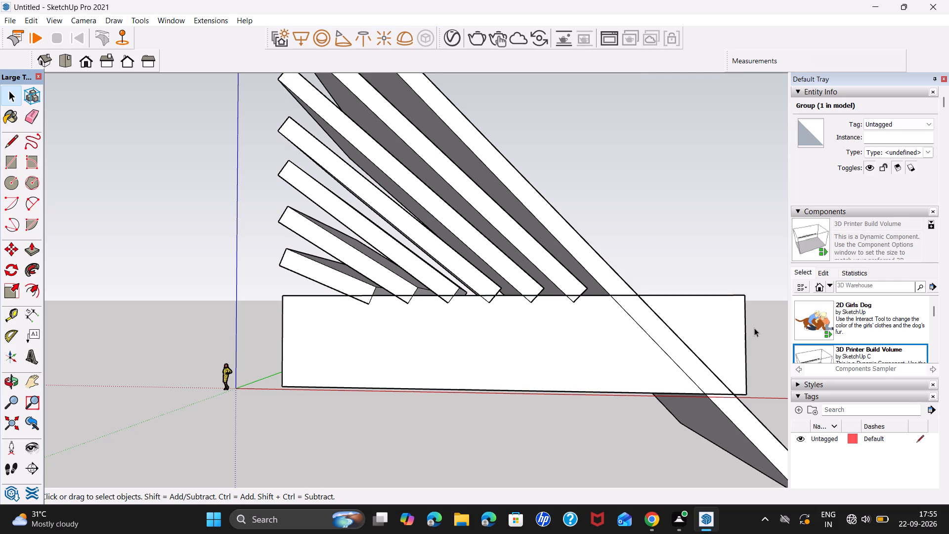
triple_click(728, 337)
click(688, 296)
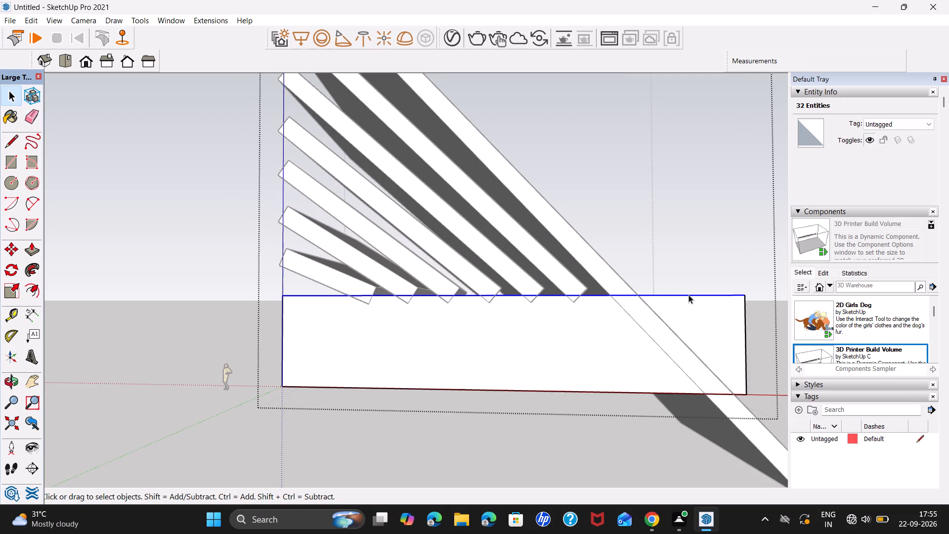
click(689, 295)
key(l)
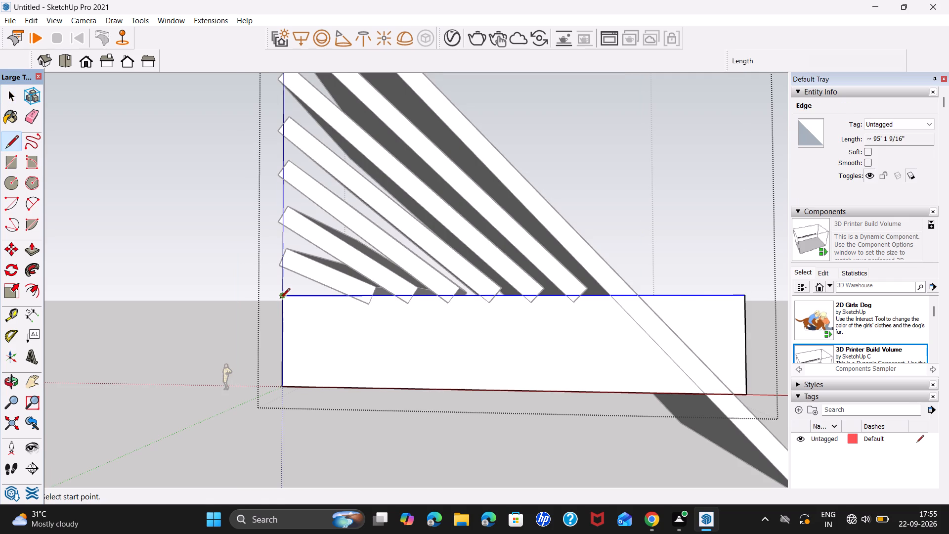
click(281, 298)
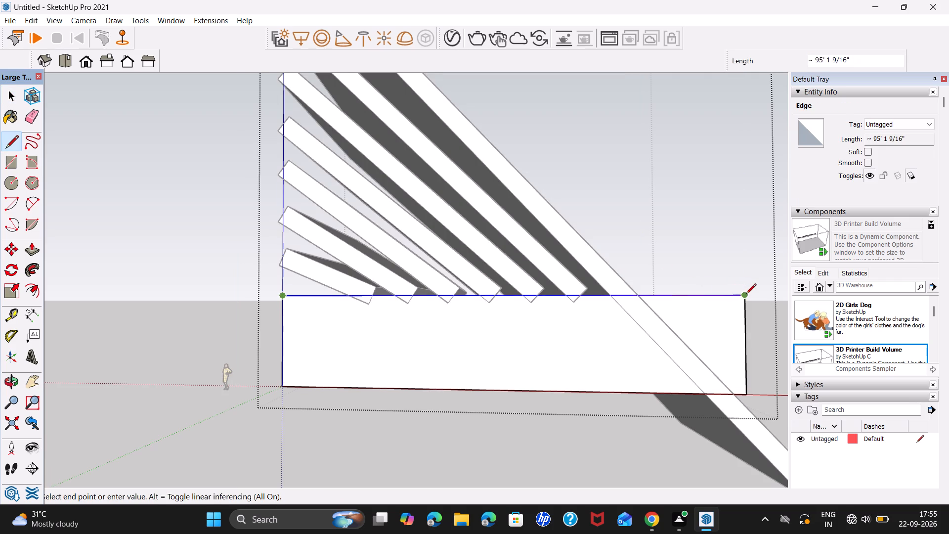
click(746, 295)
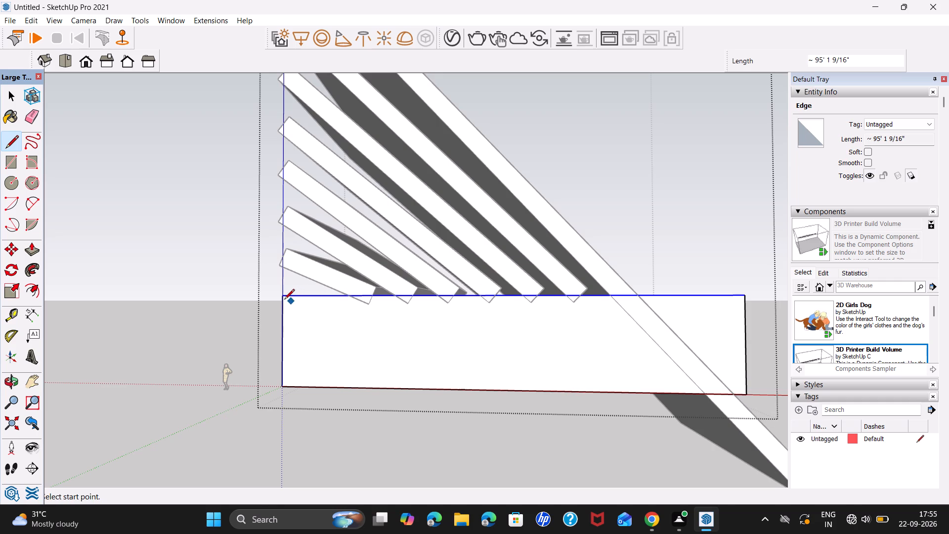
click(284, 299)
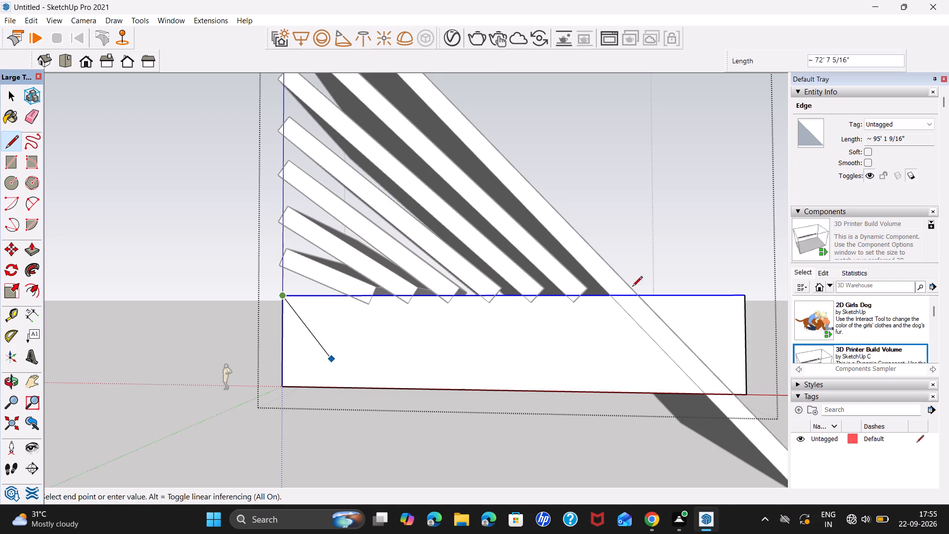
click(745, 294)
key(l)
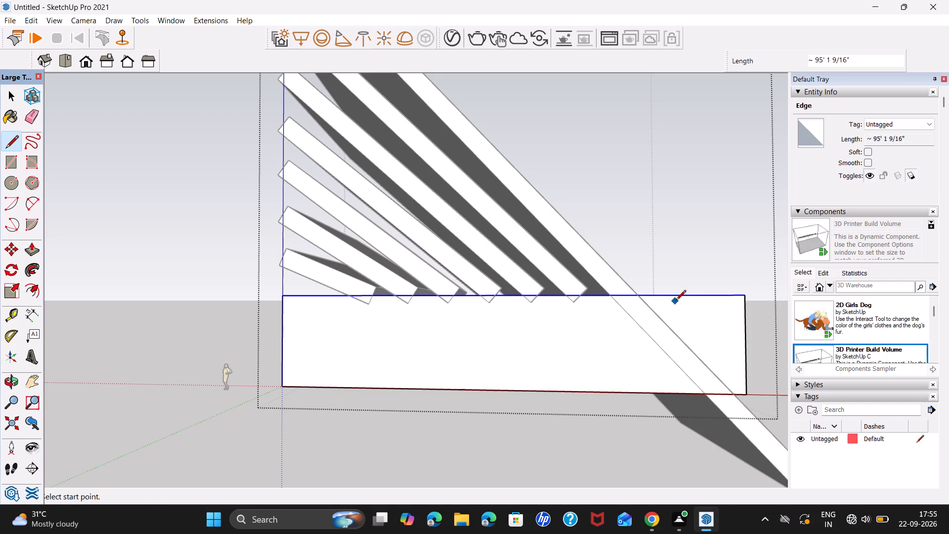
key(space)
Examine the block's side face and its top edge around the sloping slab, and leave the group.
click(683, 295)
click(684, 295)
scroll(669, 293, up, 4)
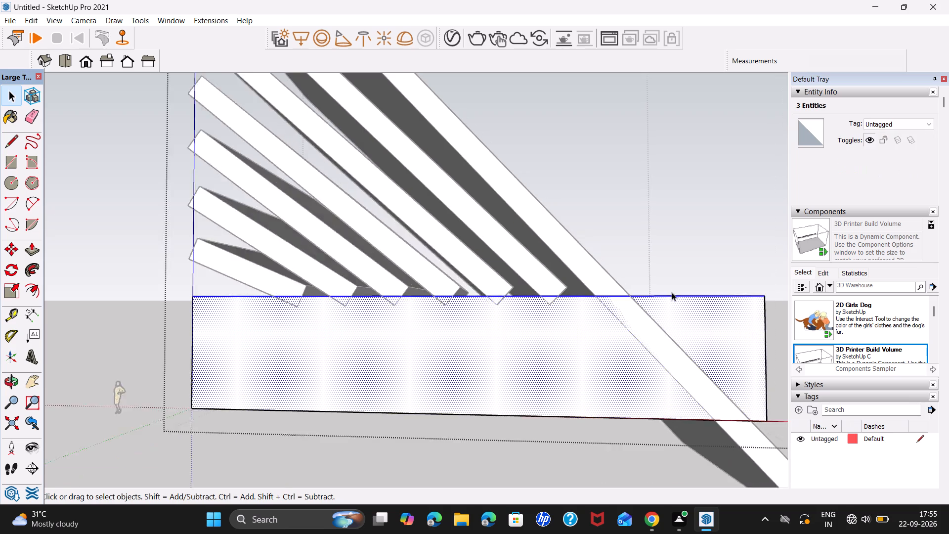
scroll(672, 292, up, 2)
click(646, 341)
click(654, 267)
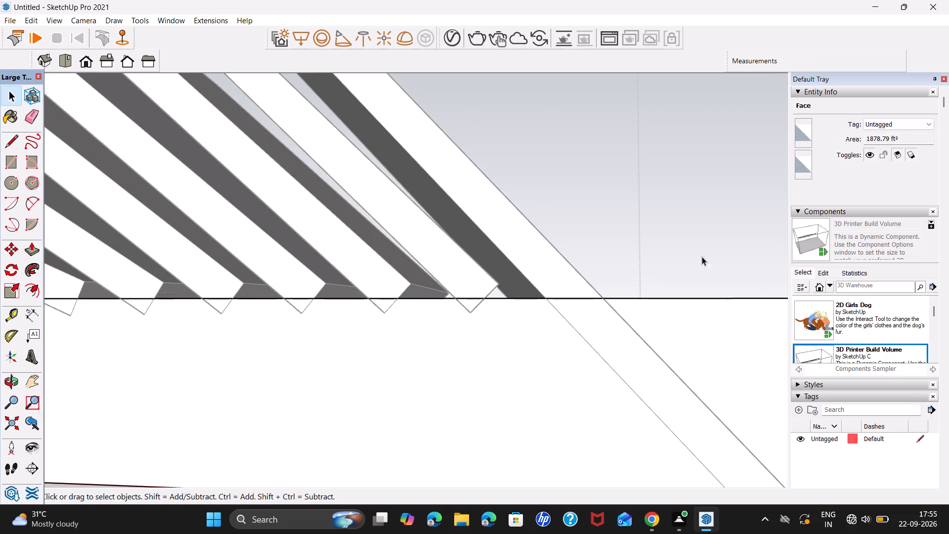
scroll(712, 255, down, 13)
click(771, 245)
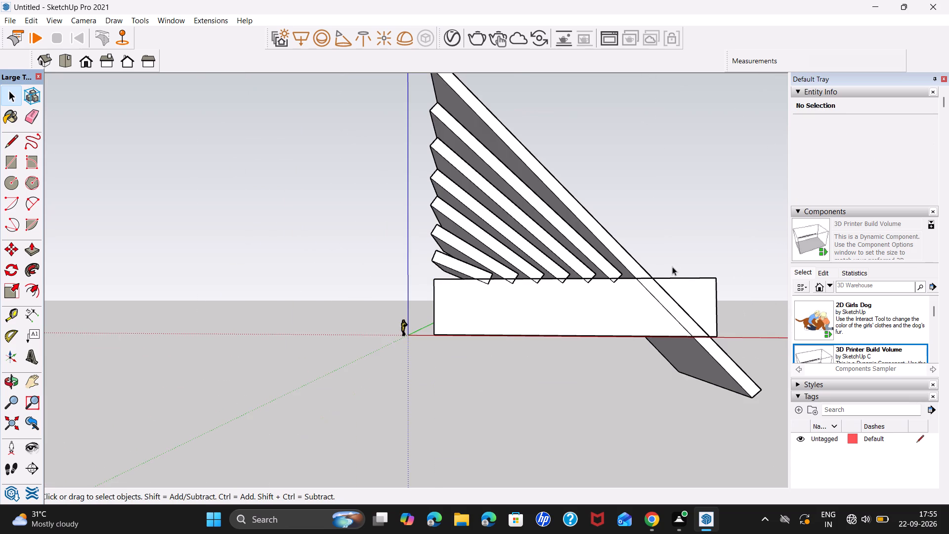
Draw a full-height rectangle about 58' wide on the block's end face under the long slab, and delete its face.
middle_drag(664, 275, 640, 313)
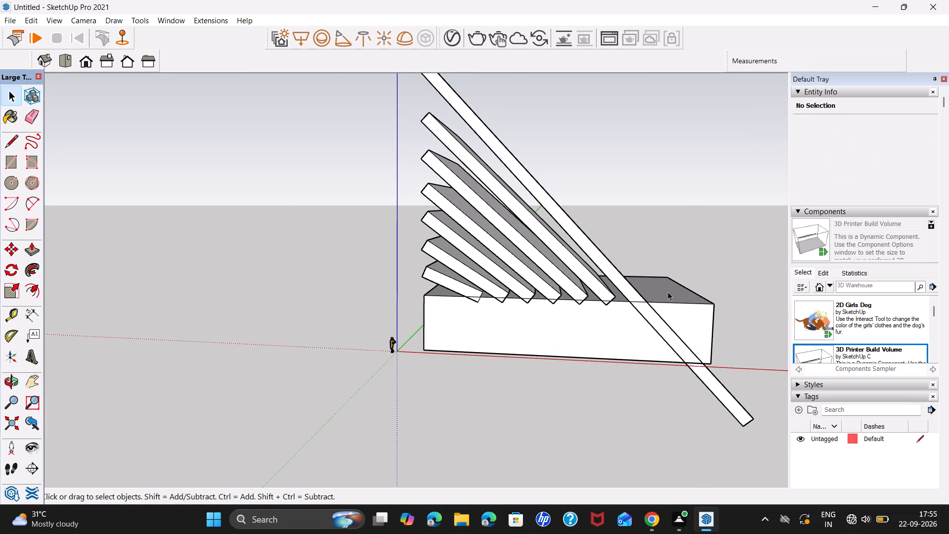
middle_drag(727, 327, 496, 298)
click(538, 327)
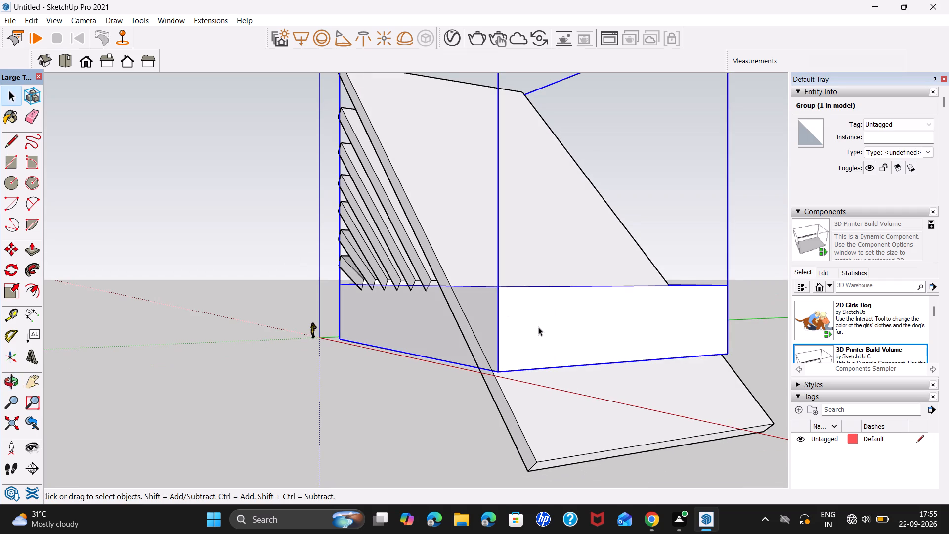
key(r)
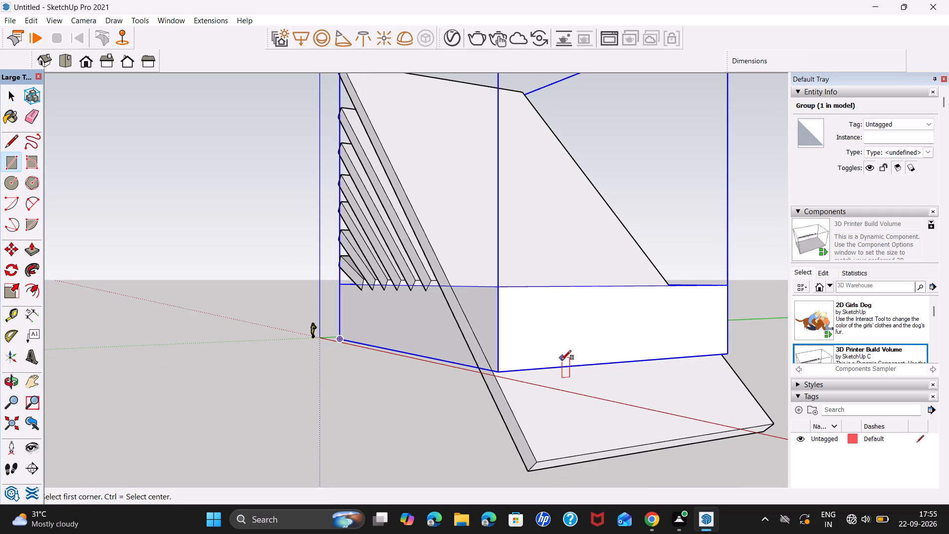
click(525, 367)
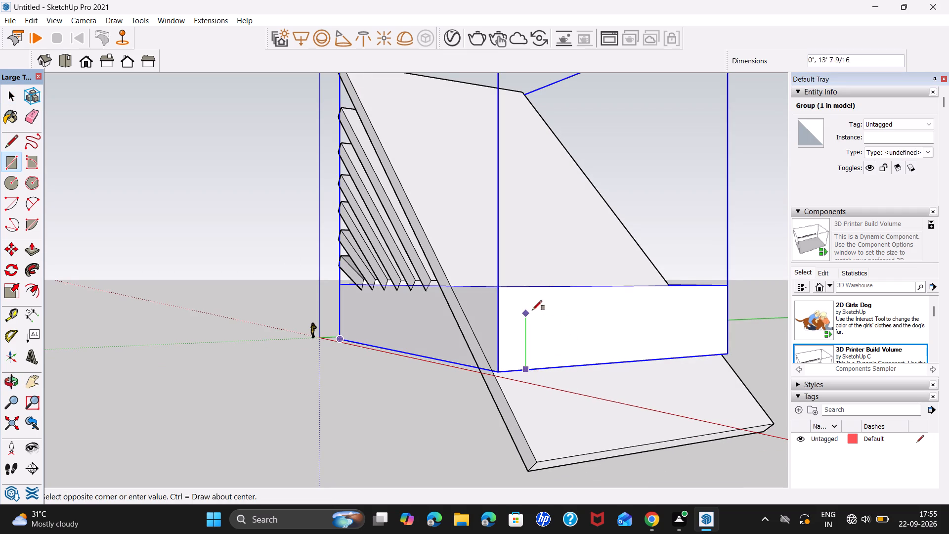
click(692, 285)
key(space)
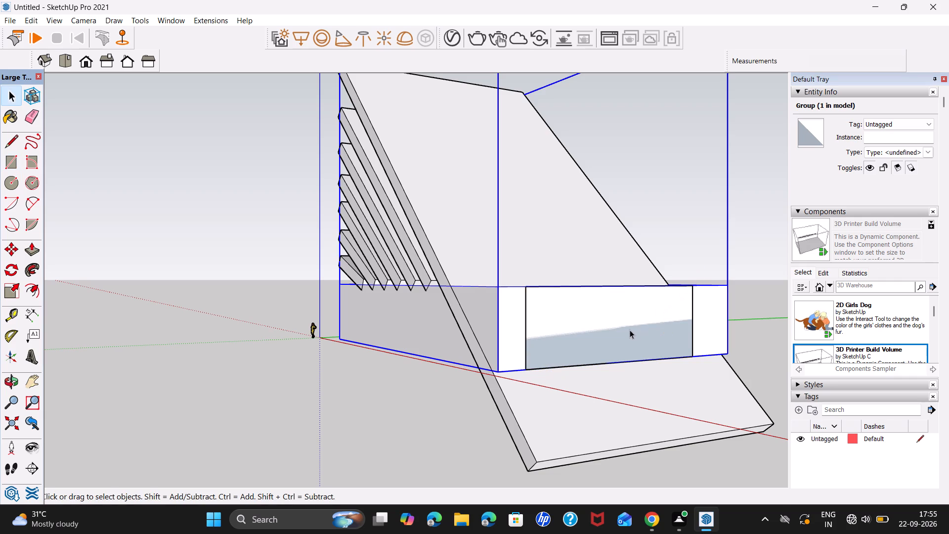
click(629, 330)
key(Delete)
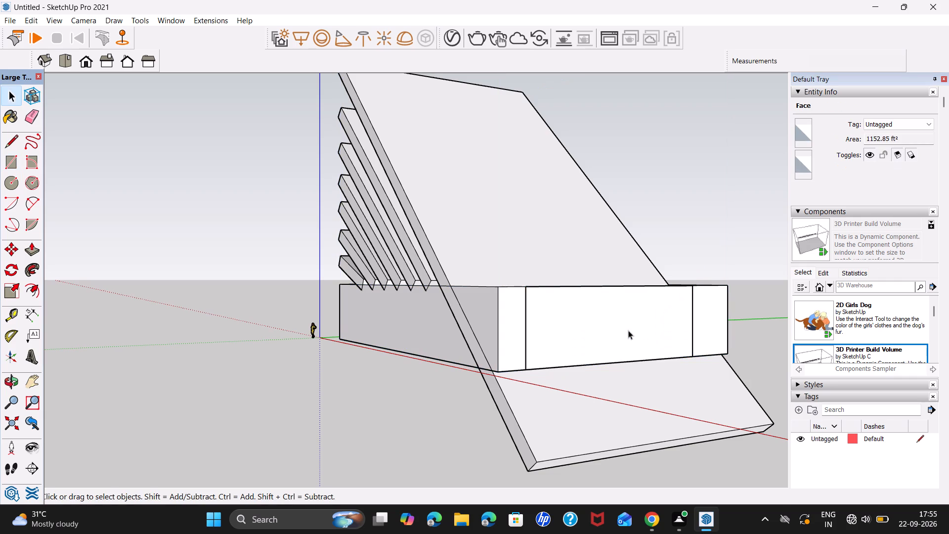
Inside the block's group, draw a matching rectangle about 58' 4" by 19' 9" on the end face and delete its face.
click(600, 330)
click(598, 331)
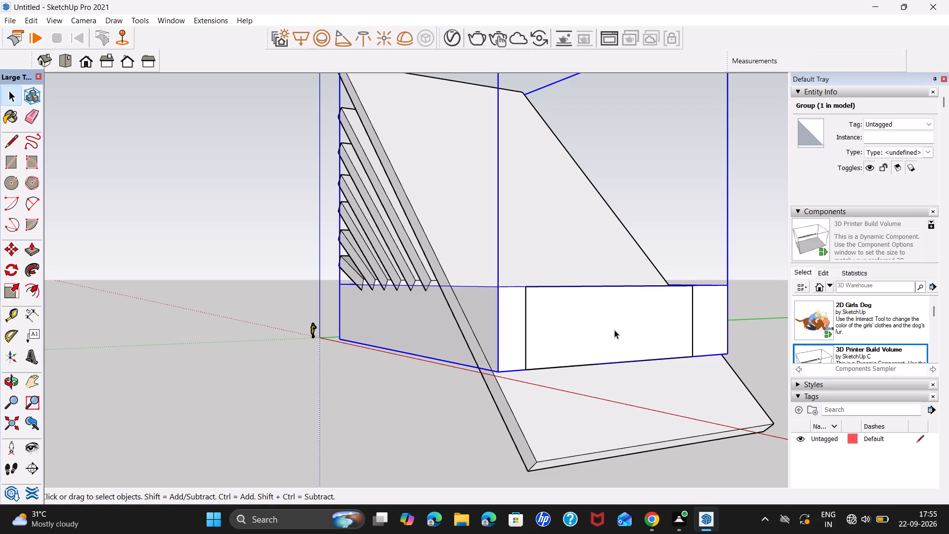
click(614, 330)
click(771, 276)
triple_click(668, 330)
click(667, 330)
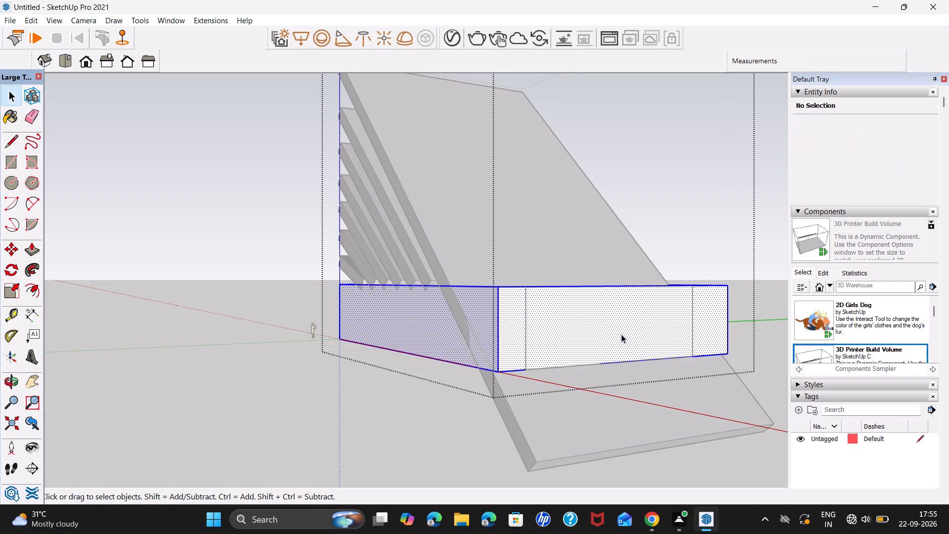
click(614, 336)
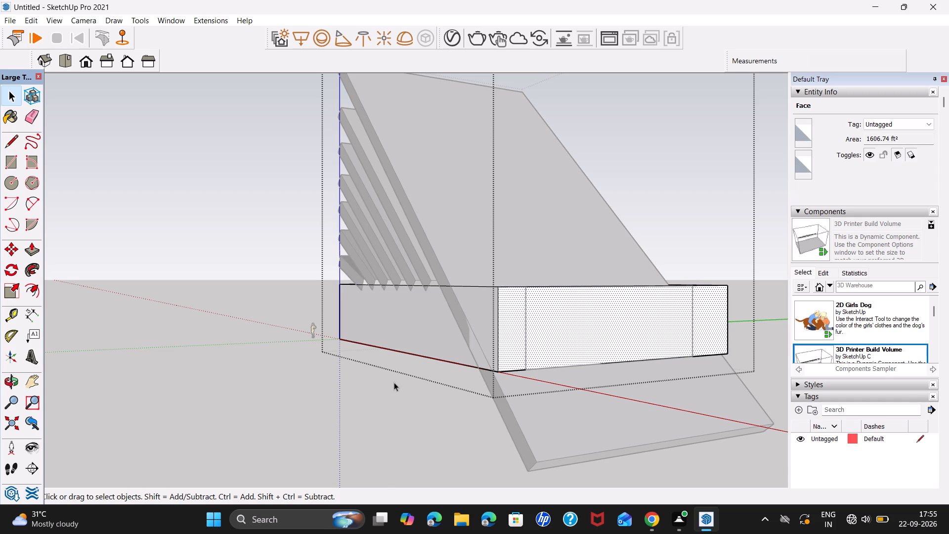
key(r)
click(528, 365)
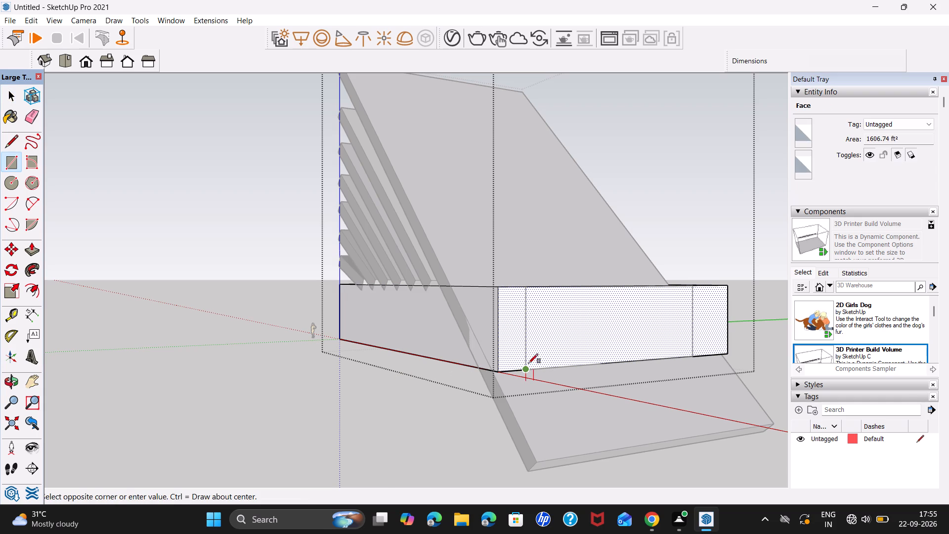
click(695, 287)
key(Delete)
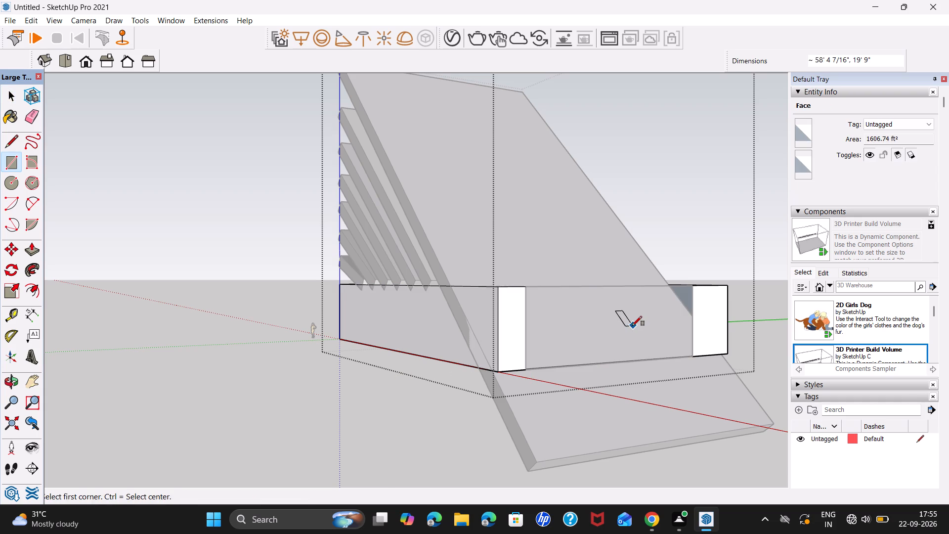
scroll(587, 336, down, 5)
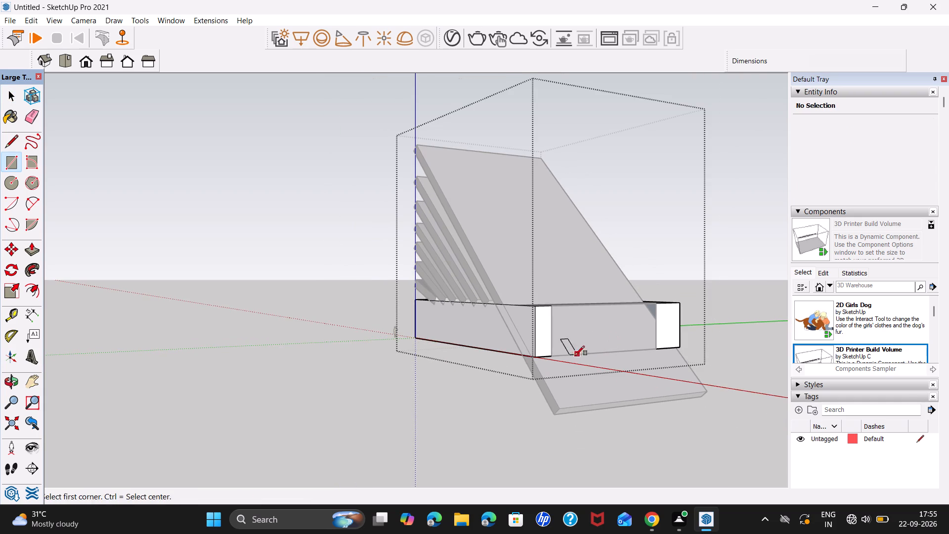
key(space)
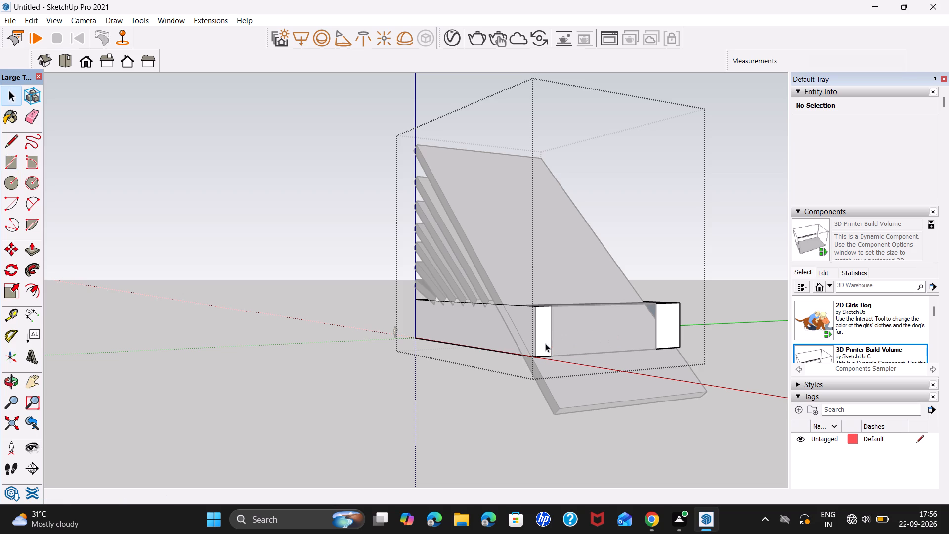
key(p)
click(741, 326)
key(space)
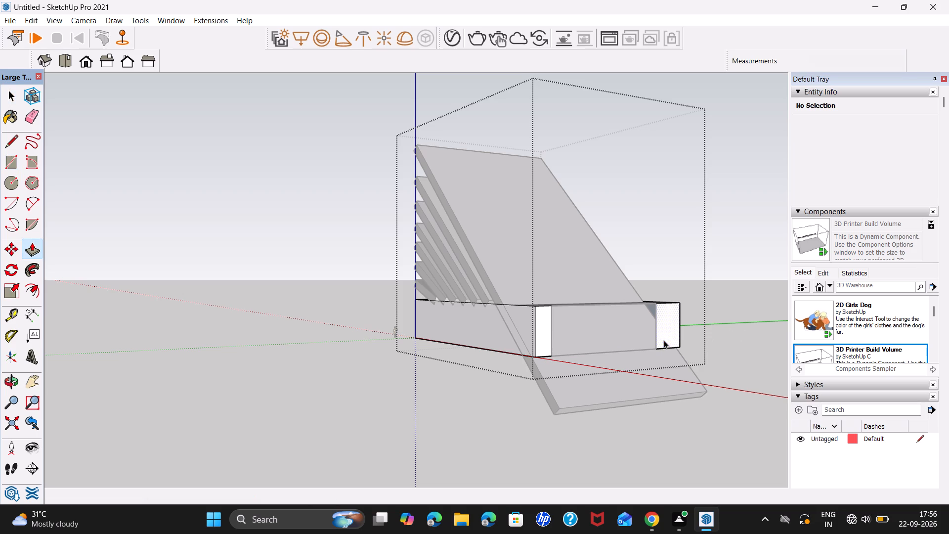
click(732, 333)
In the block's group, Push/Pull the narrow end strip nearer the red axis inward about 8' 5", to the long slab's edge.
click(549, 338)
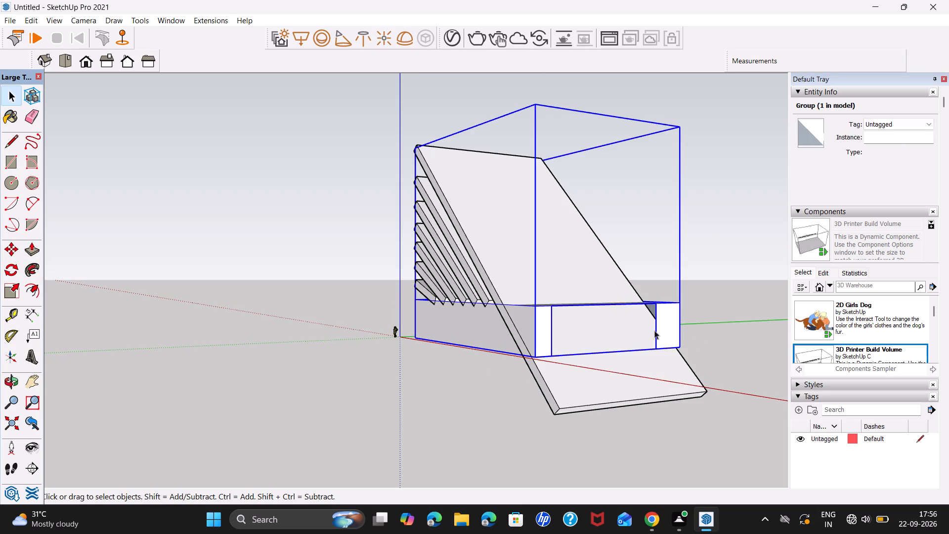
triple_click(547, 333)
click(547, 333)
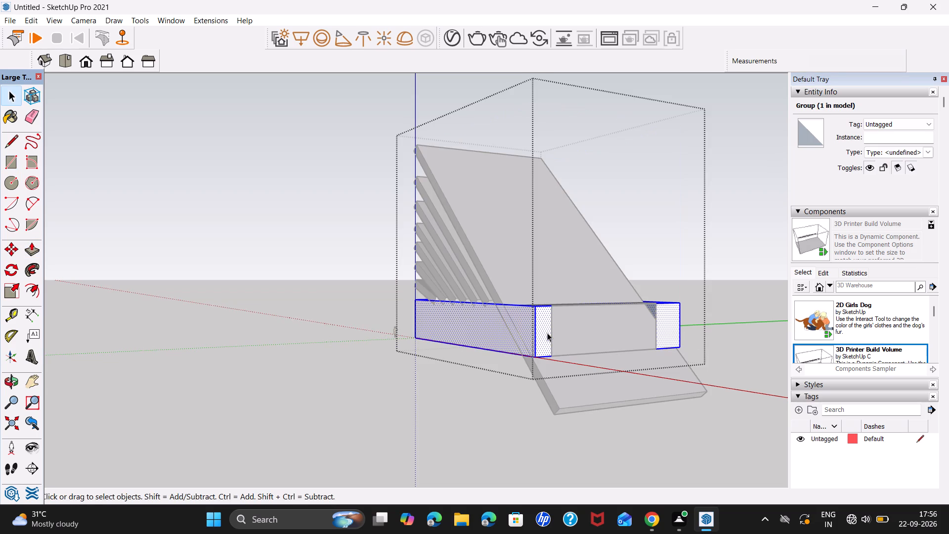
click(547, 333)
click(547, 333)
key(p)
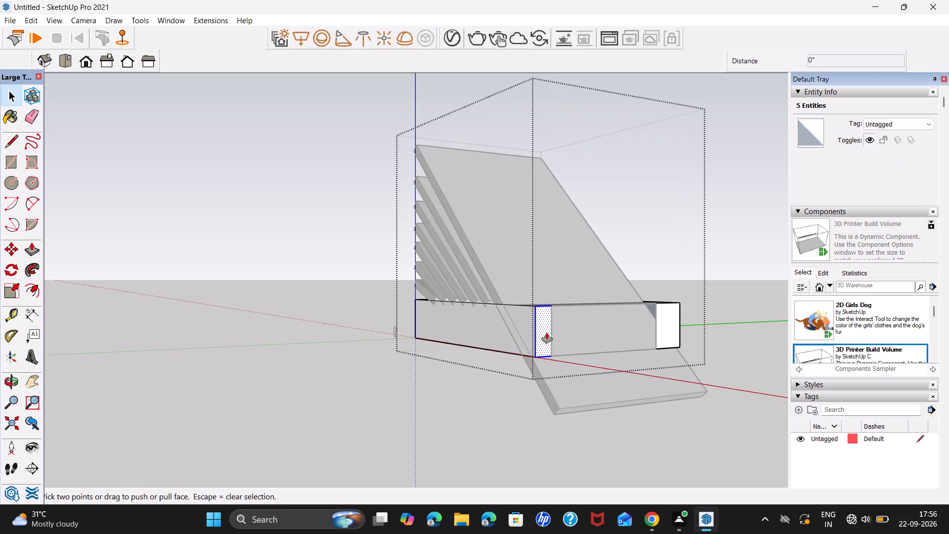
click(547, 333)
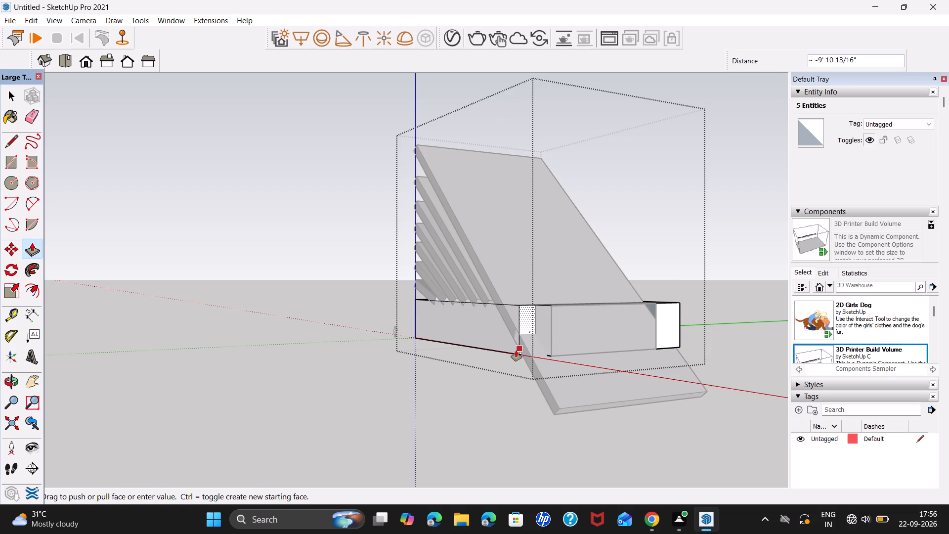
scroll(519, 356, up, 5)
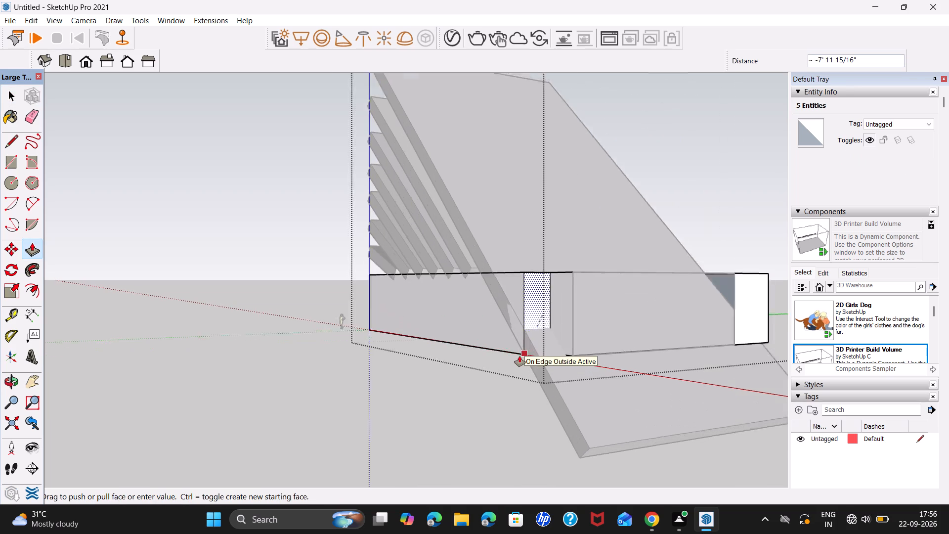
scroll(519, 356, up, 2)
middle_drag(519, 356, 587, 365)
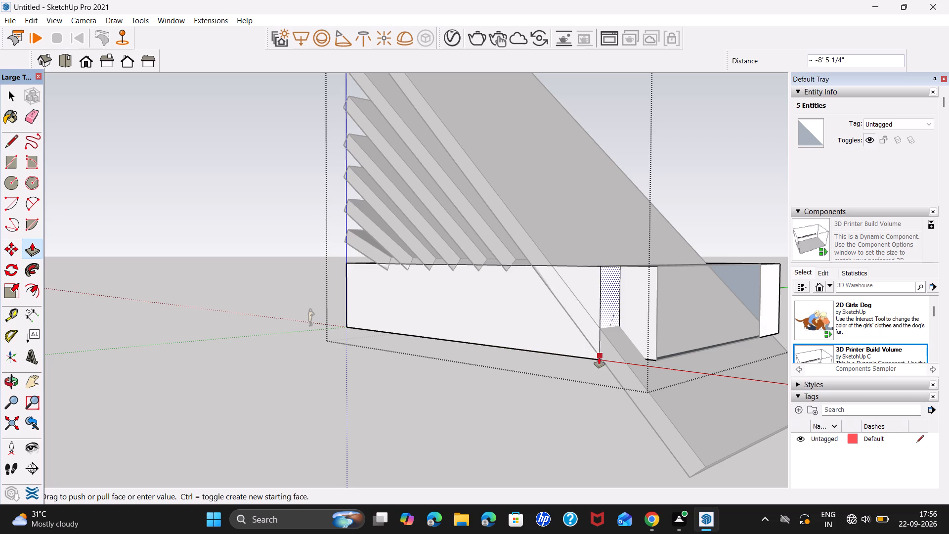
click(599, 357)
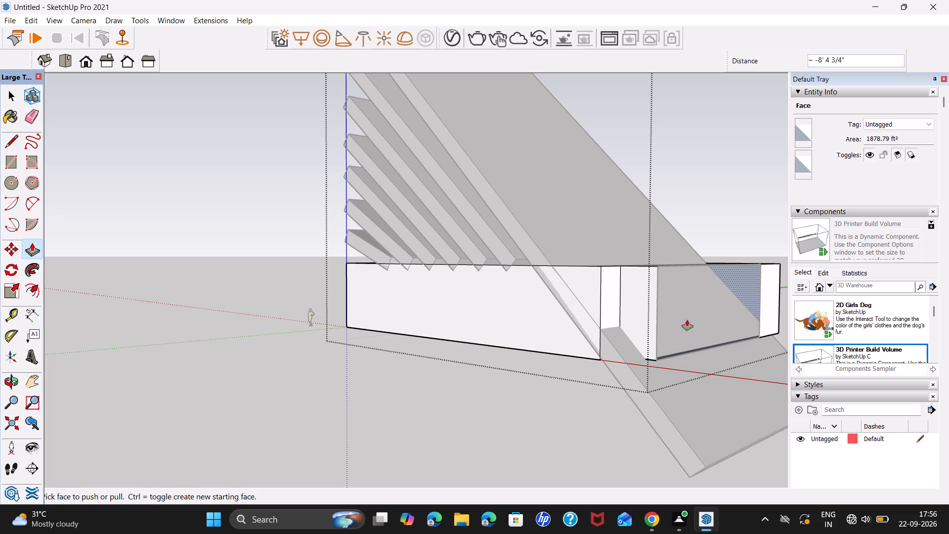
Push/Pull the end strip on the opening's other side inward, level with the first recessed strip.
middle_drag(702, 316, 472, 312)
click(639, 316)
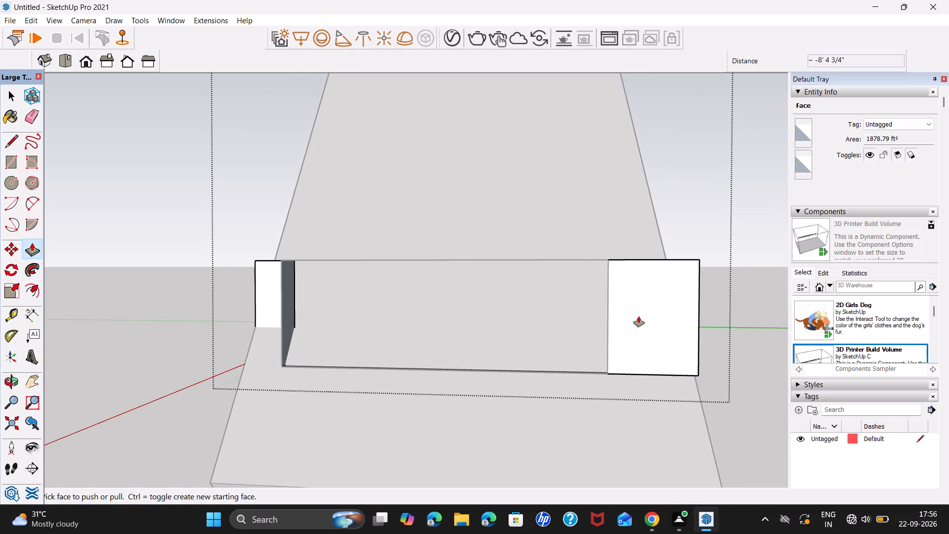
click(254, 327)
key(space)
middle_drag(397, 322, 487, 351)
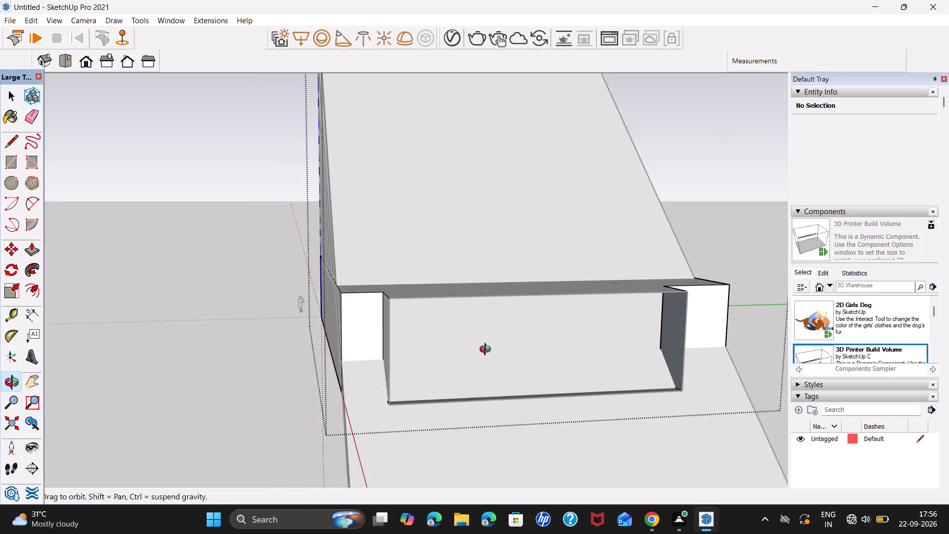
In the block's group, Push/Pull the recessed end strip nearer the red axis back out about 8' 5", flush with the opening.
middle_drag(487, 351, 607, 356)
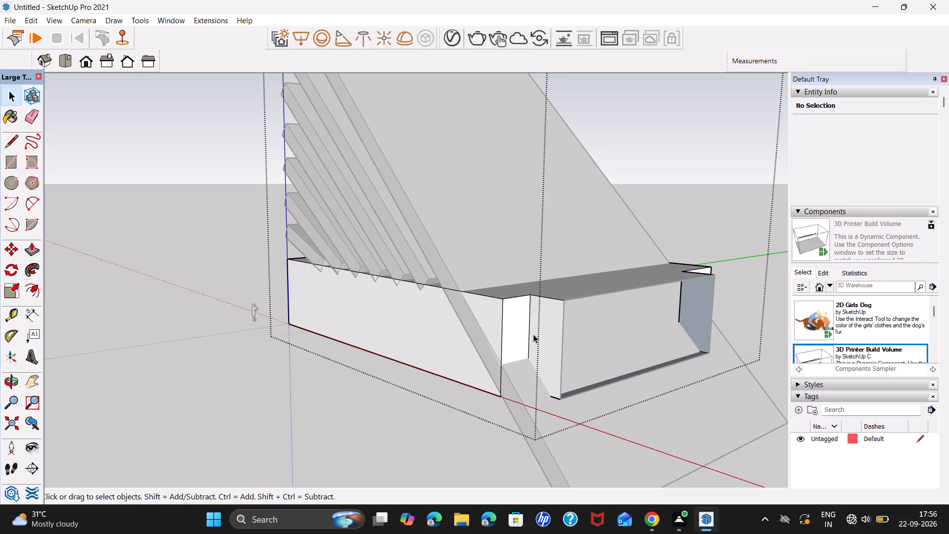
middle_drag(494, 316, 618, 322)
scroll(618, 322, down, 7)
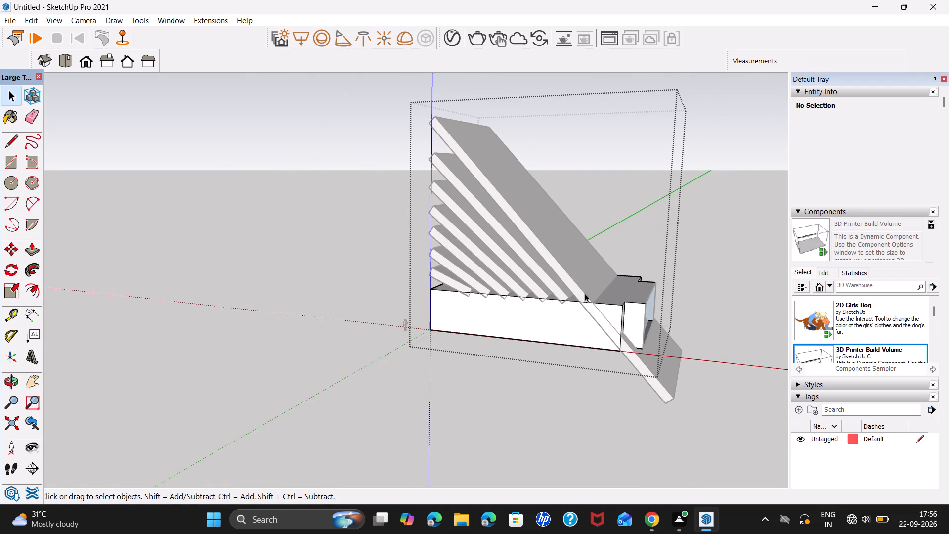
click(581, 290)
click(740, 261)
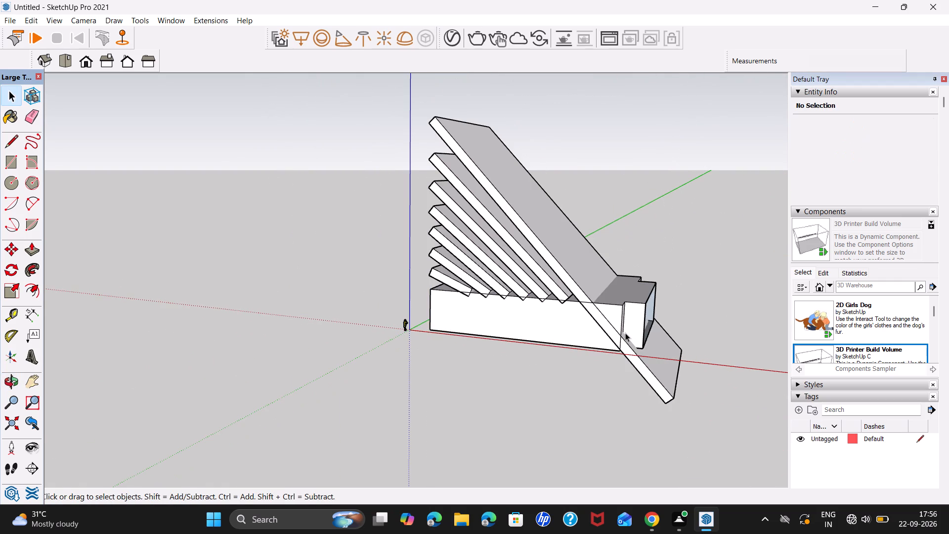
middle_drag(635, 326, 463, 278)
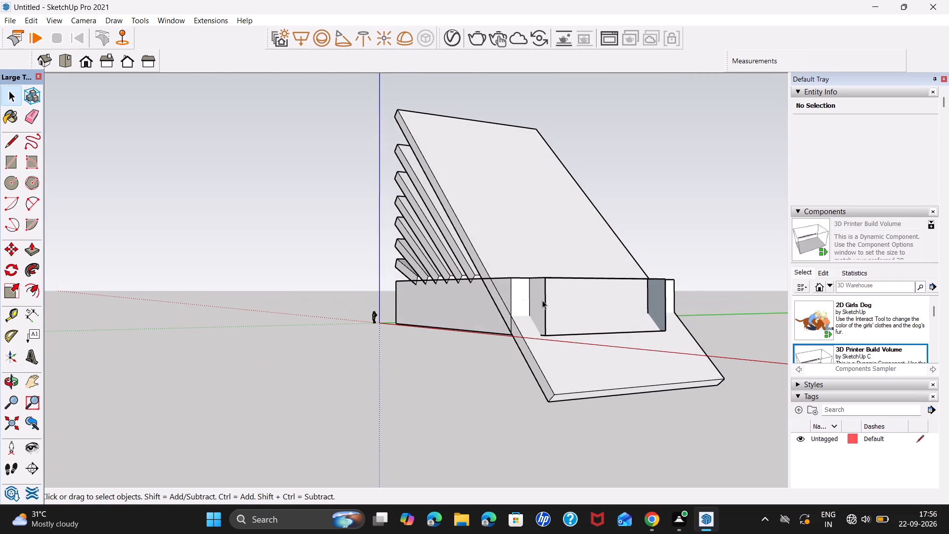
click(519, 300)
triple_click(520, 306)
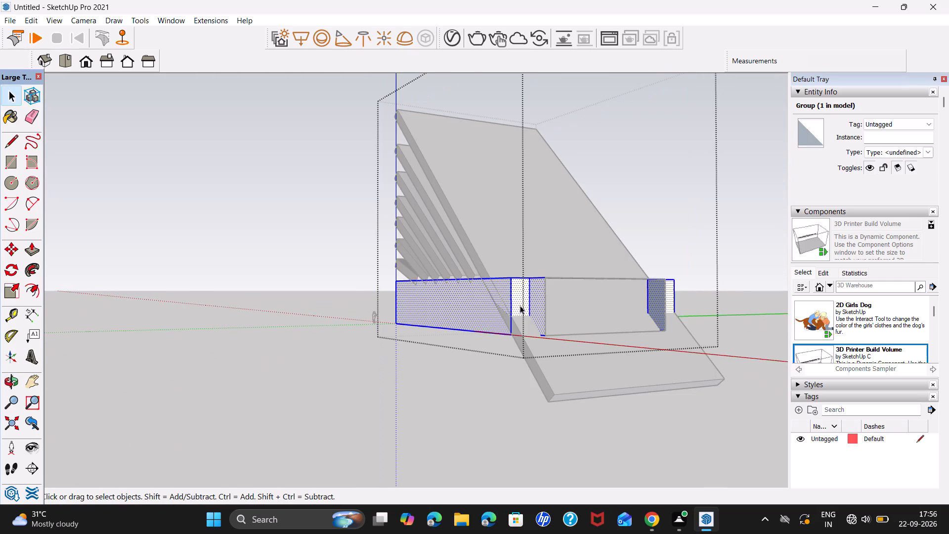
click(520, 304)
key(p)
click(519, 303)
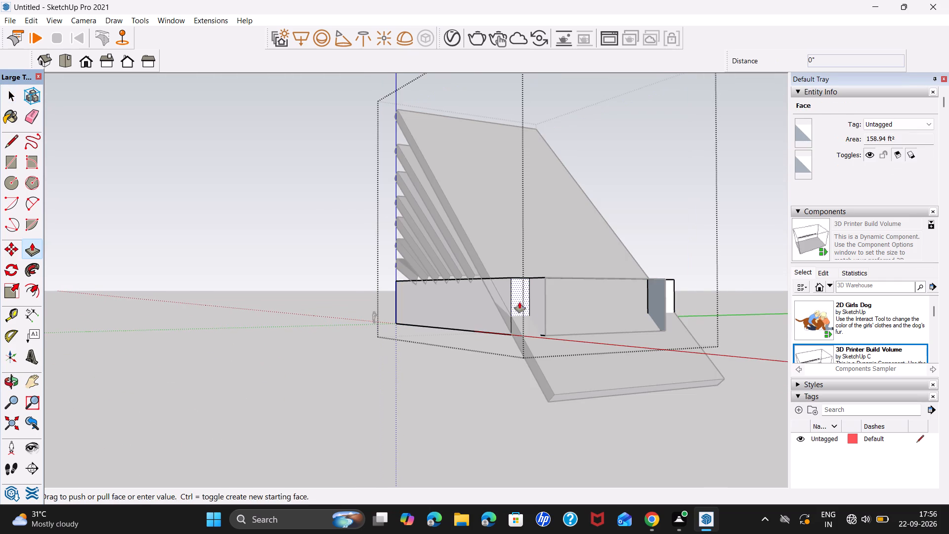
middle_drag(568, 318, 499, 333)
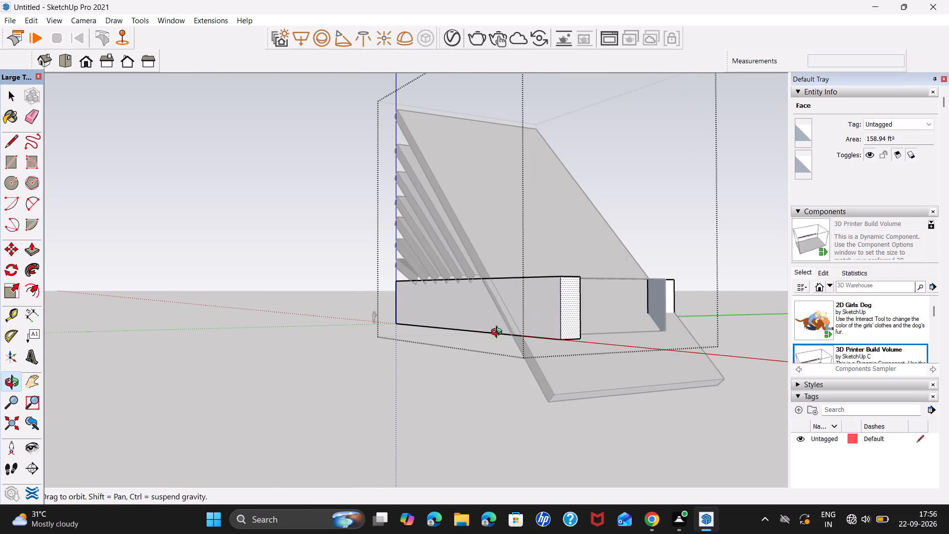
middle_drag(499, 333, 393, 334)
click(566, 356)
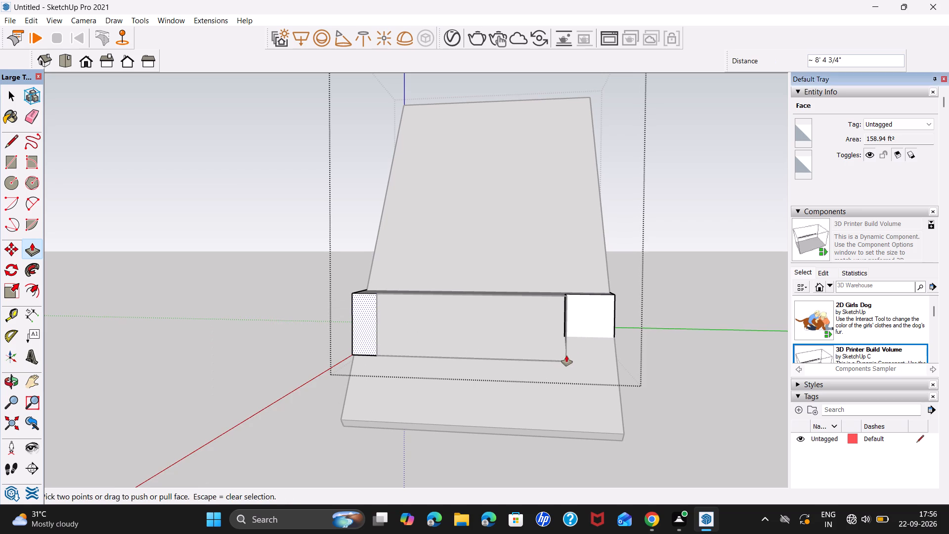
Push/Pull the recessed strip on the opening's other side out about 8' 5" to the same plane, and leave the group.
click(586, 312)
key(space)
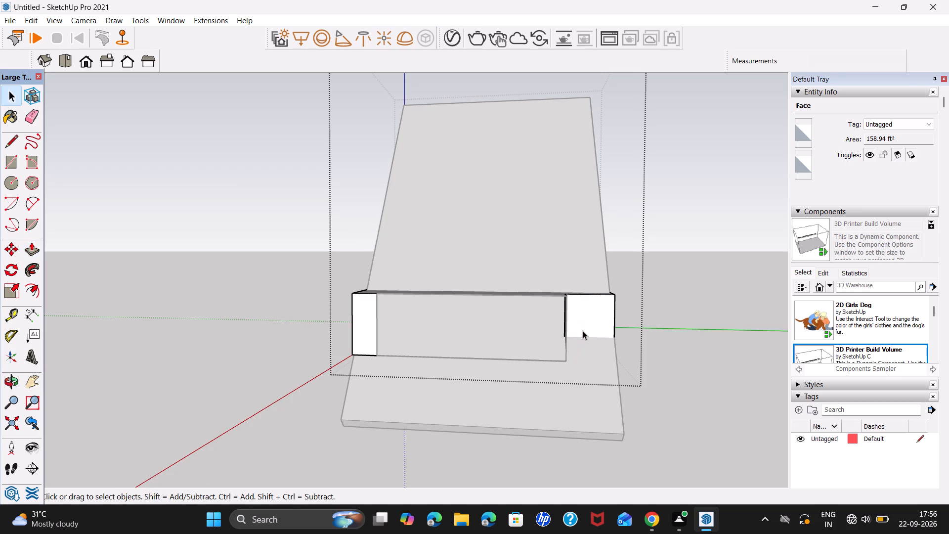
click(583, 329)
key(p)
click(588, 321)
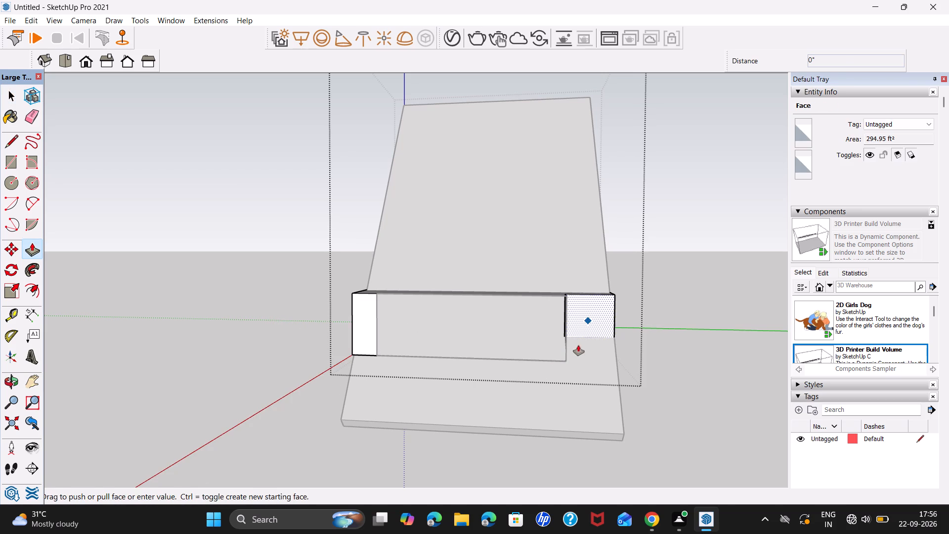
click(568, 359)
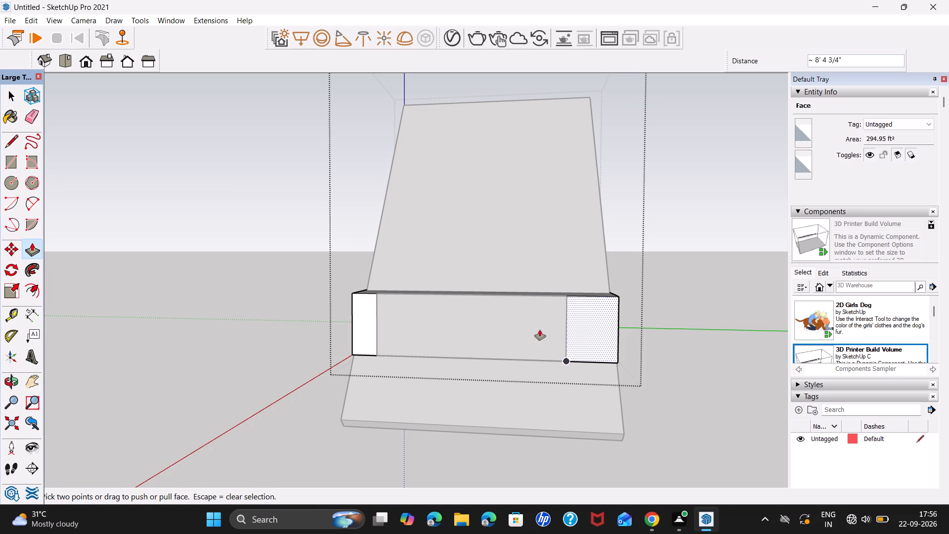
key(space)
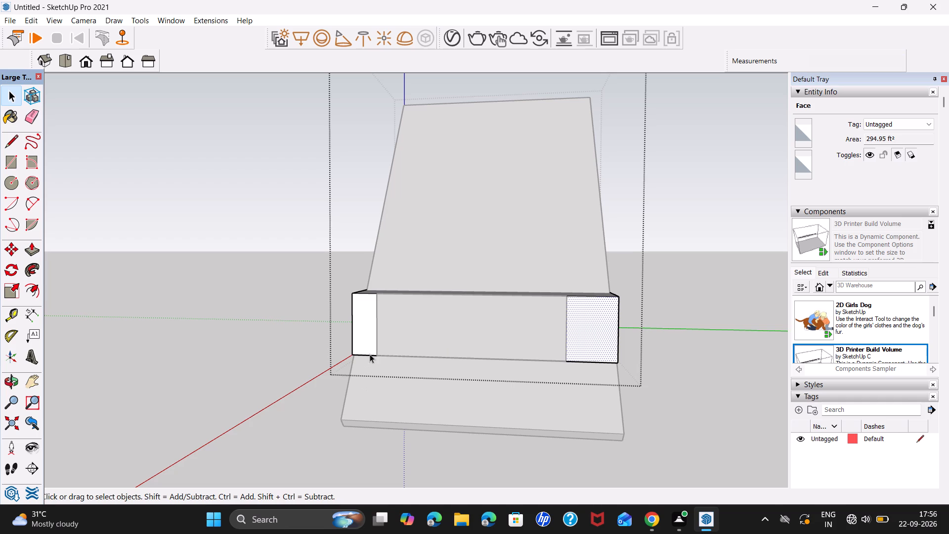
click(746, 292)
Draw an 81' 4 1/4" line across the long slab along the base edge of the block's open end.
key(l)
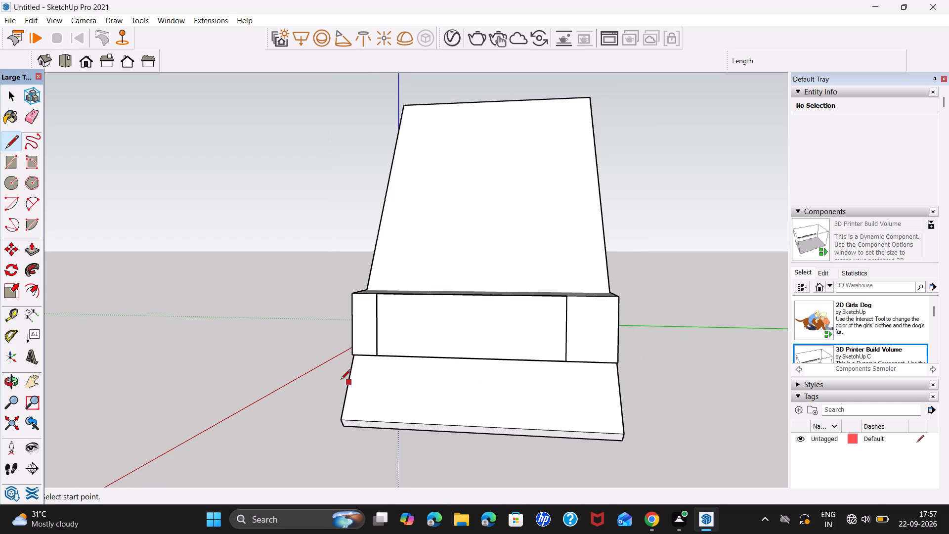
click(351, 357)
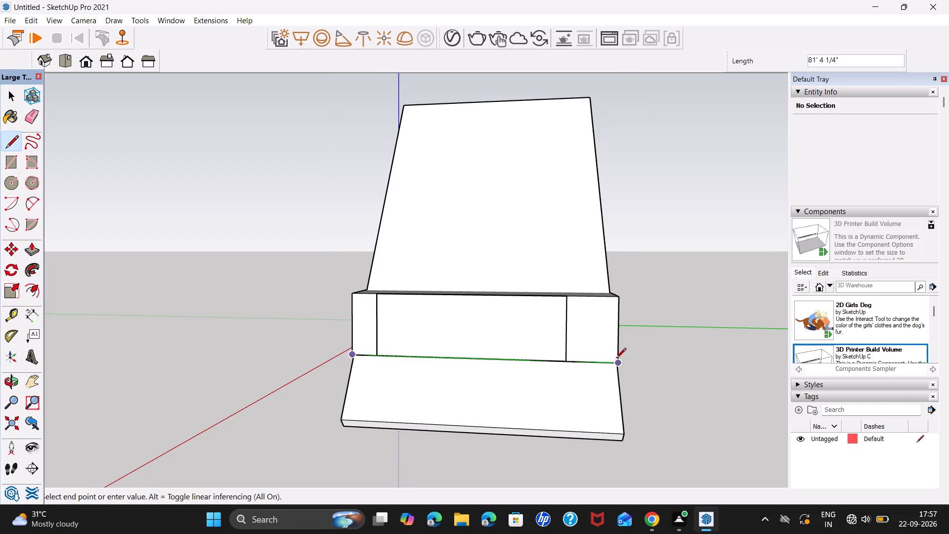
click(618, 360)
key(space)
click(574, 391)
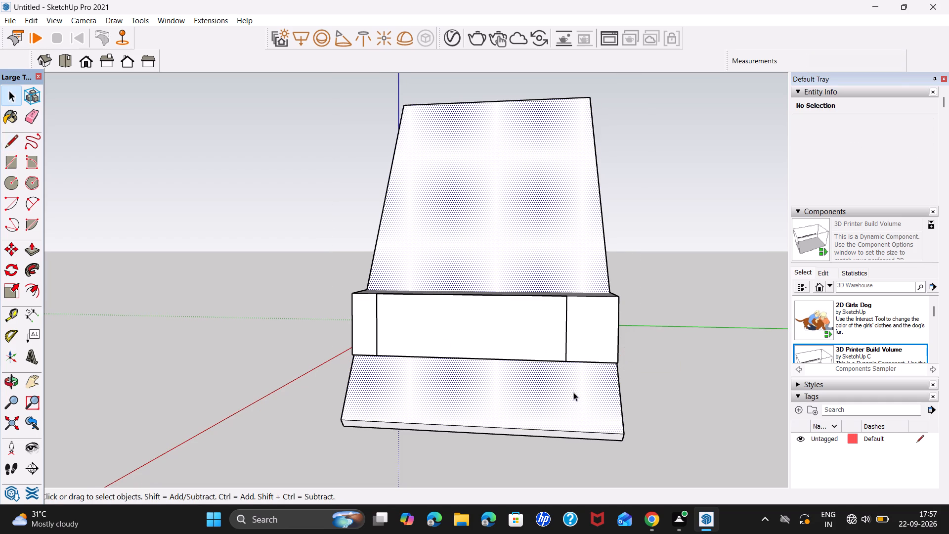
On the slab's side nearer the red axis, draw a line about 4' 4 1/2" across at the block's base and delete the face below.
scroll(466, 399, up, 4)
middle_drag(467, 401, 603, 376)
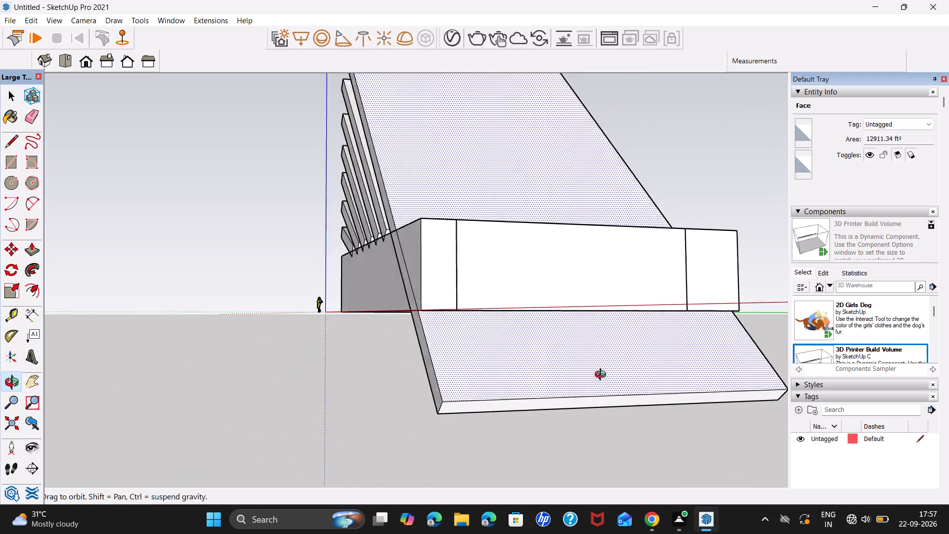
middle_drag(603, 376, 675, 378)
key(l)
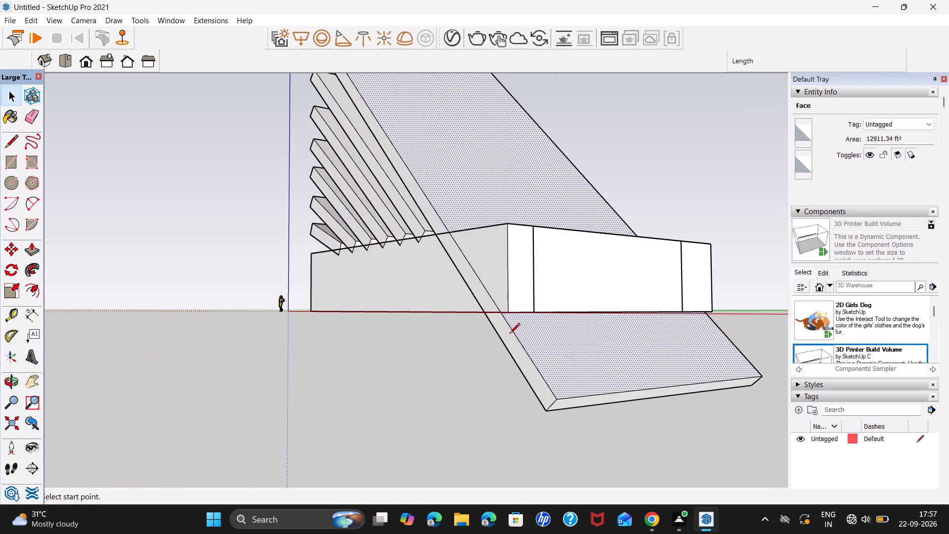
click(509, 314)
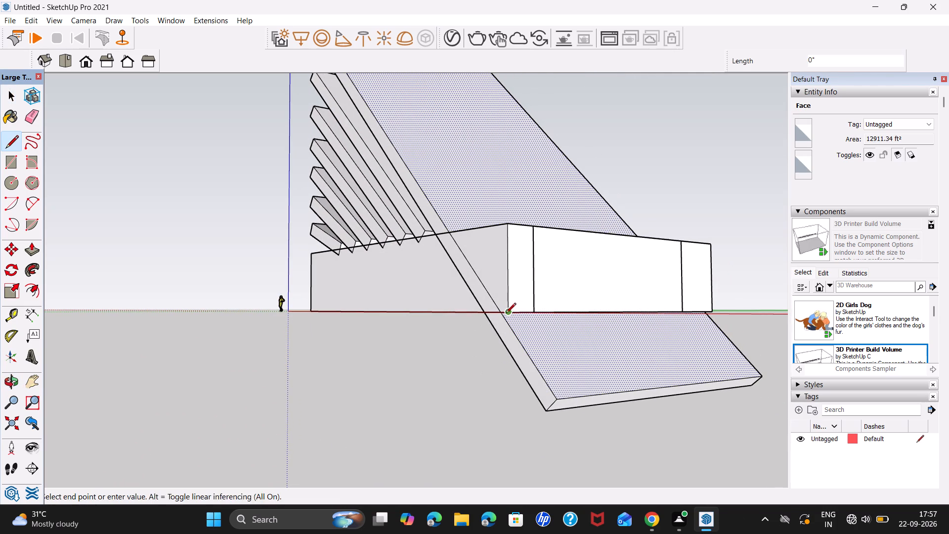
click(498, 313)
click(486, 320)
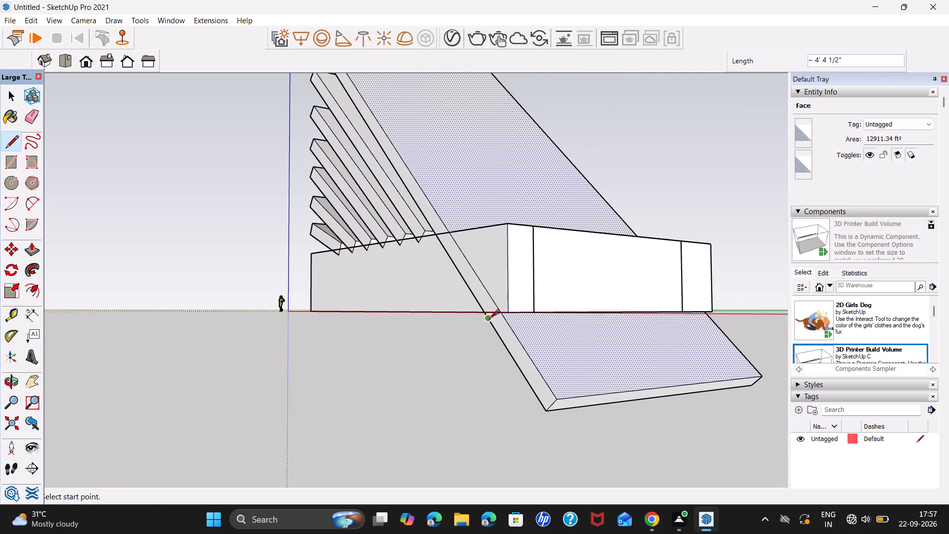
key(space)
click(532, 377)
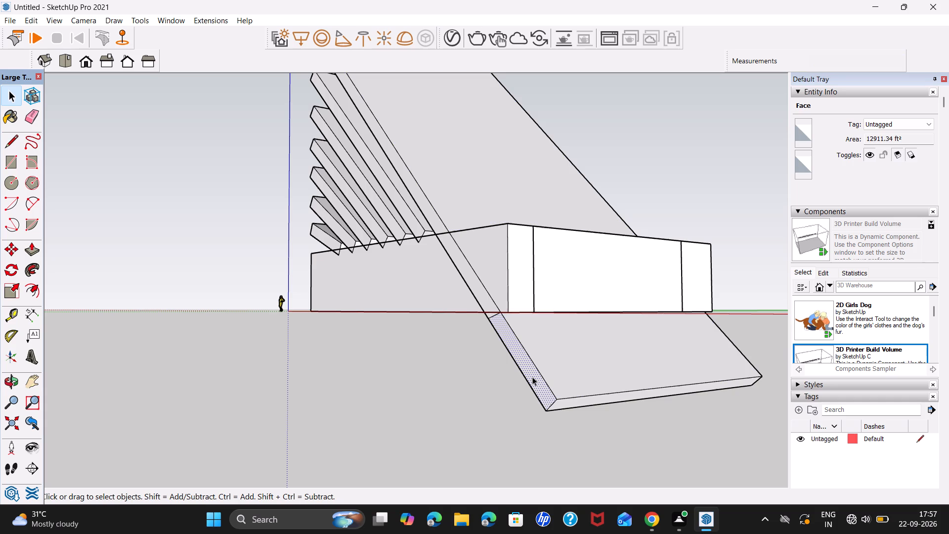
key(Delete)
click(579, 357)
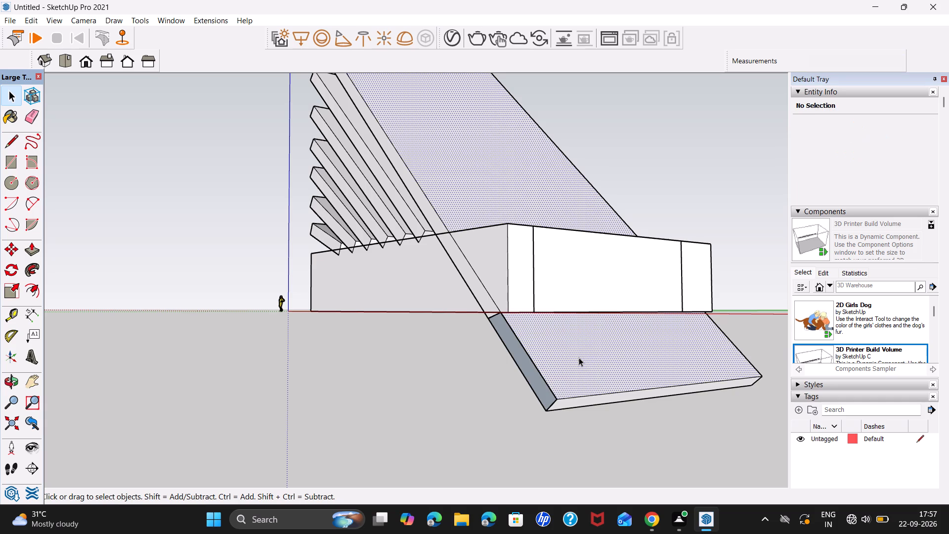
On the slab's opposite side, draw a line about 5' 5" across at the block's base and delete the side face below.
middle_drag(607, 356, 250, 377)
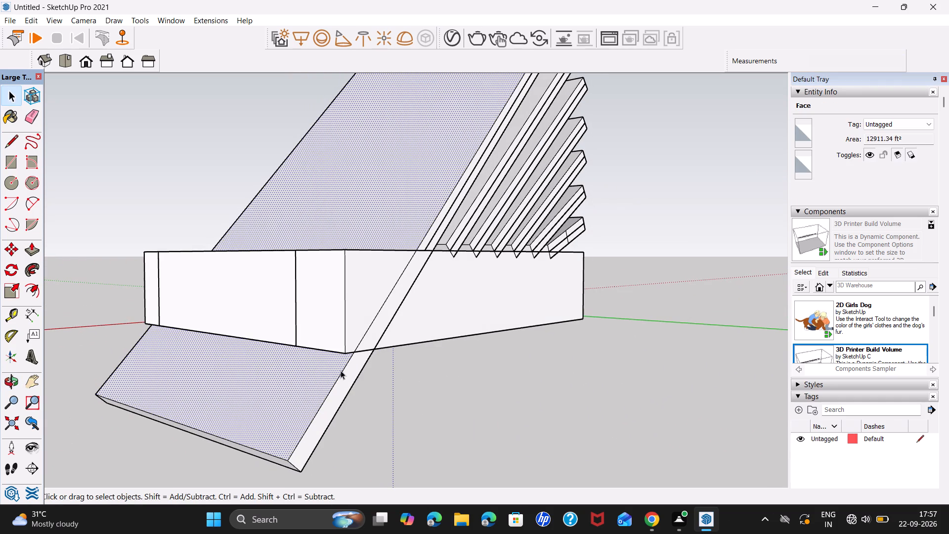
key(l)
click(347, 354)
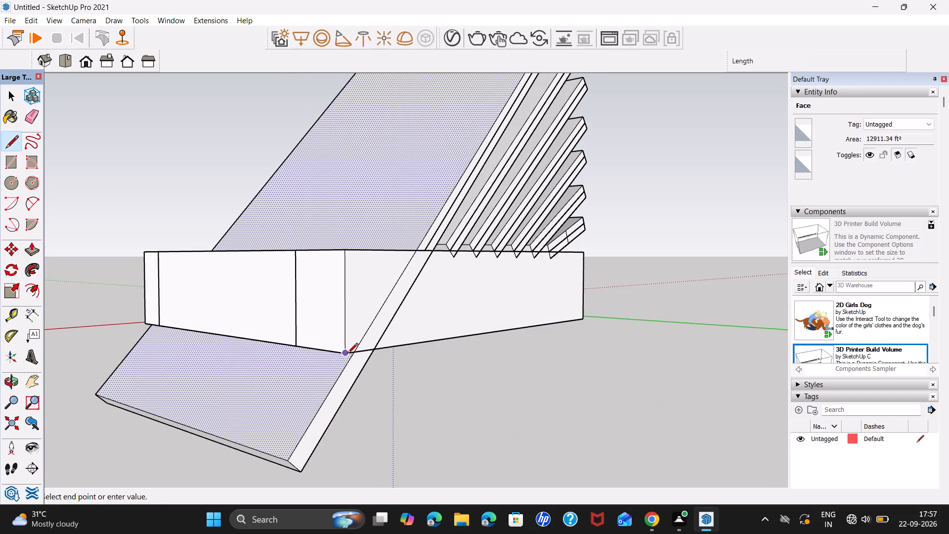
click(353, 353)
click(373, 351)
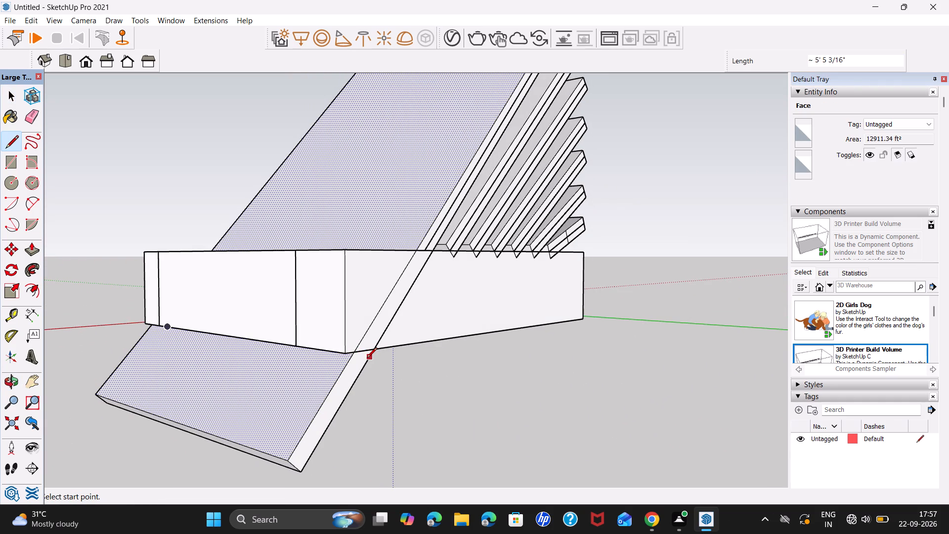
key(space)
click(363, 360)
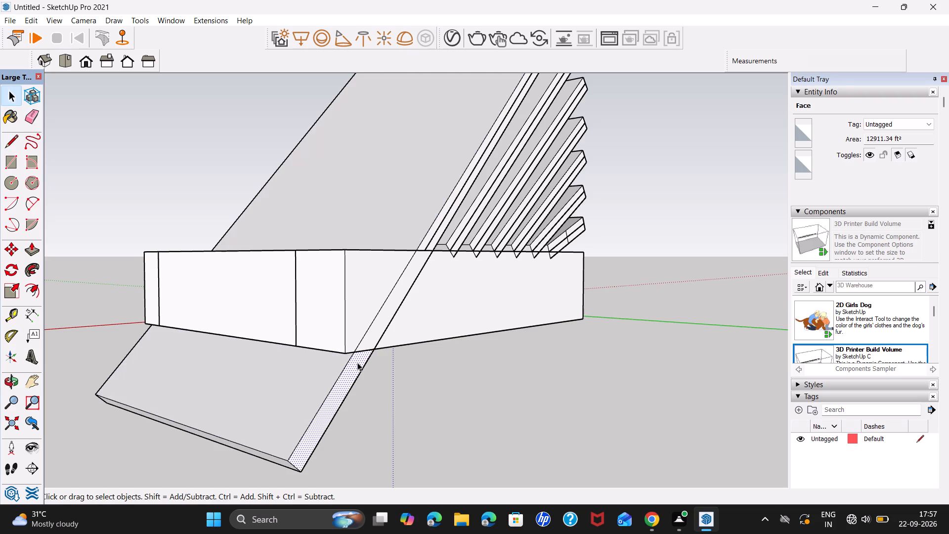
key(Delete)
Draw an 81' 4 1/4" line across the slab's underside at the block's base; delete the face below and its edge nearer the red axis.
middle_drag(336, 383, 175, 336)
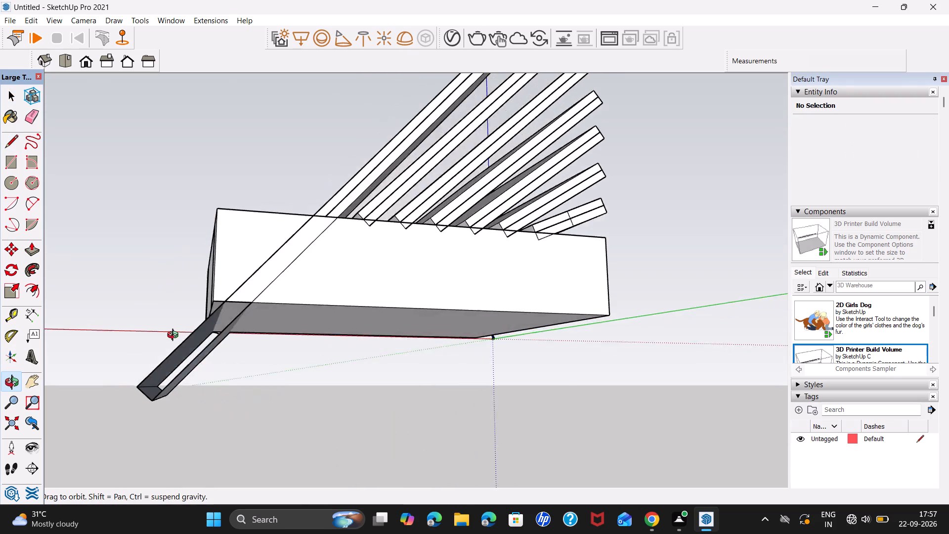
middle_drag(175, 336, 103, 344)
middle_drag(302, 382, 240, 257)
scroll(300, 317, up, 1)
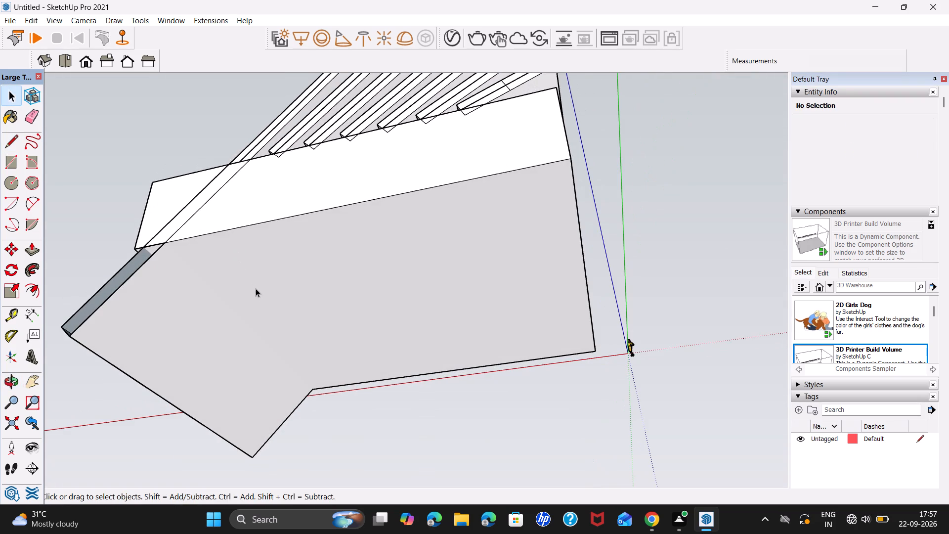
key(l)
click(170, 244)
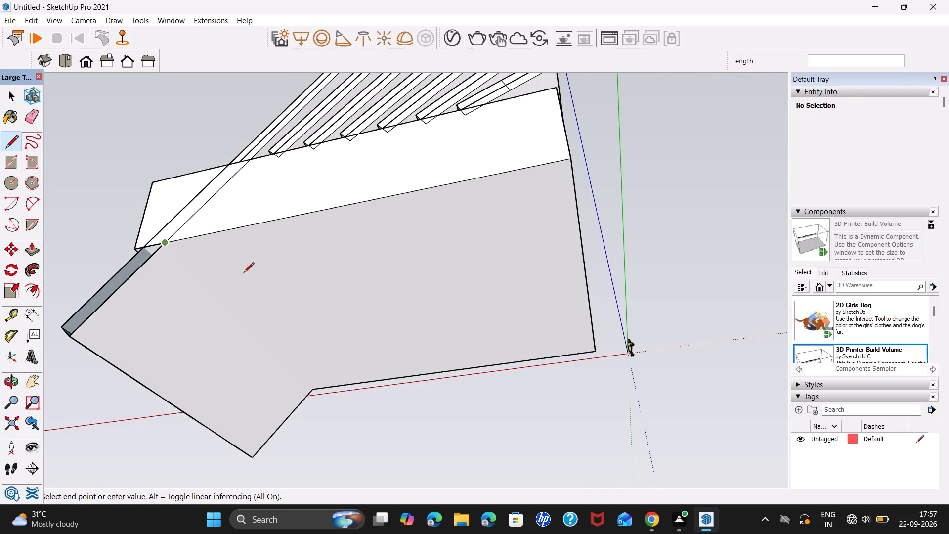
click(316, 389)
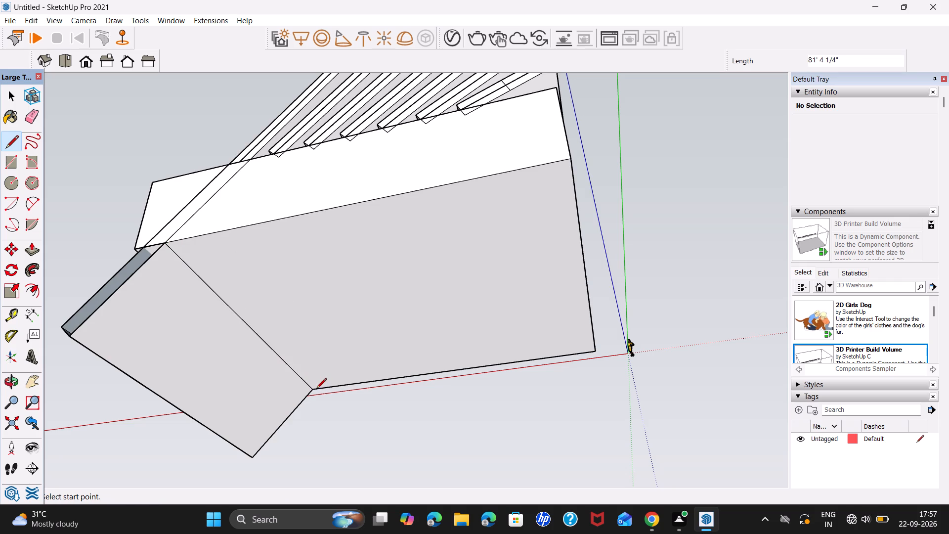
key(space)
click(276, 390)
key(Delete)
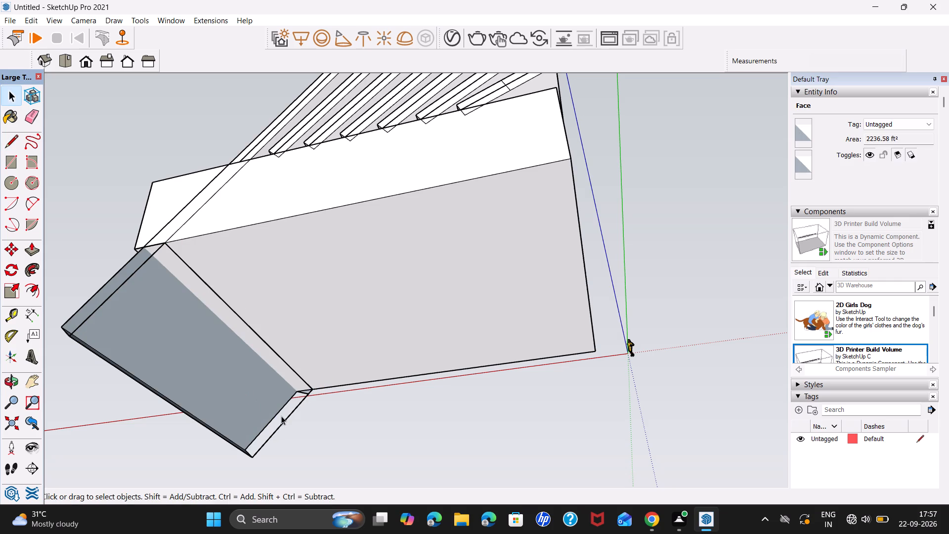
click(287, 421)
key(Delete)
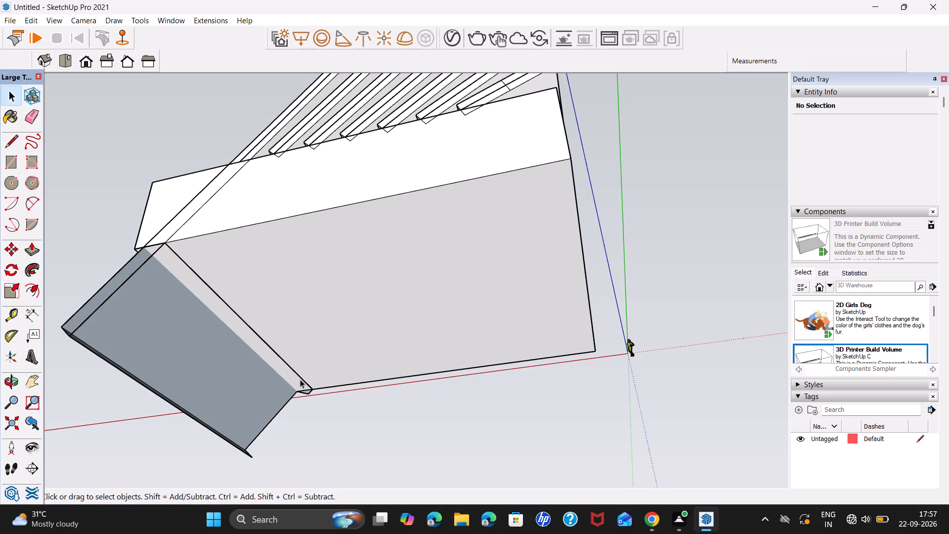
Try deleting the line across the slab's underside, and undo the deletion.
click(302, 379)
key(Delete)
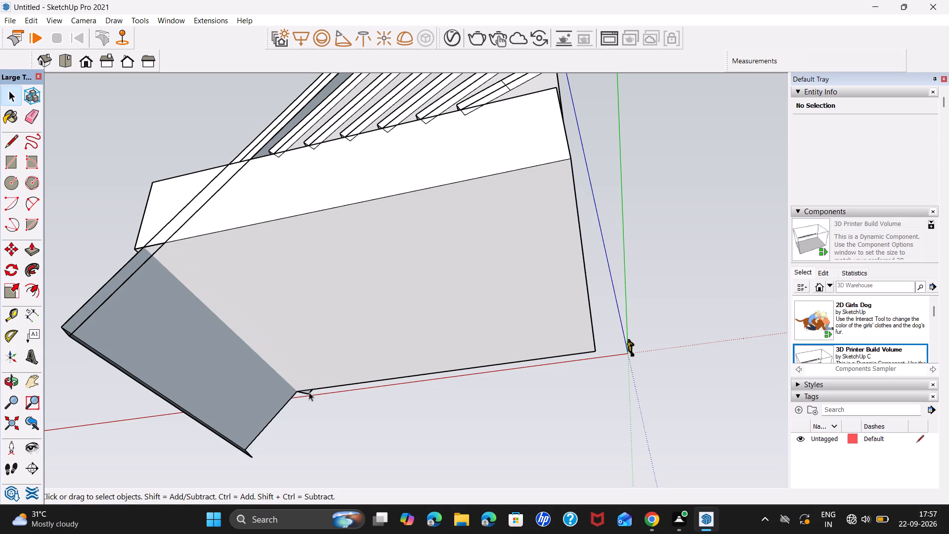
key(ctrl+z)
Delete the 4' 4 1/2" line at the block's base and the remaining side and broad faces of the slab below it.
click(309, 392)
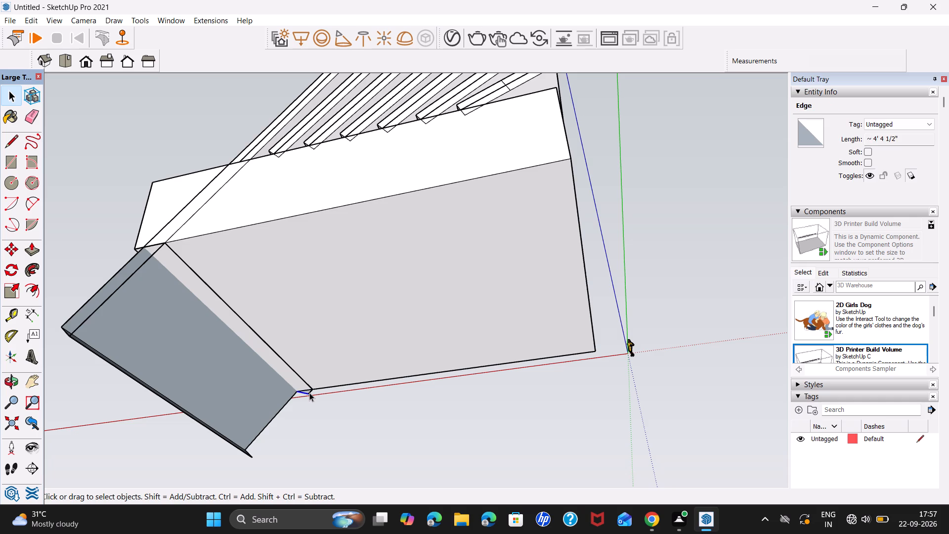
key(Delete)
click(309, 392)
key(Delete)
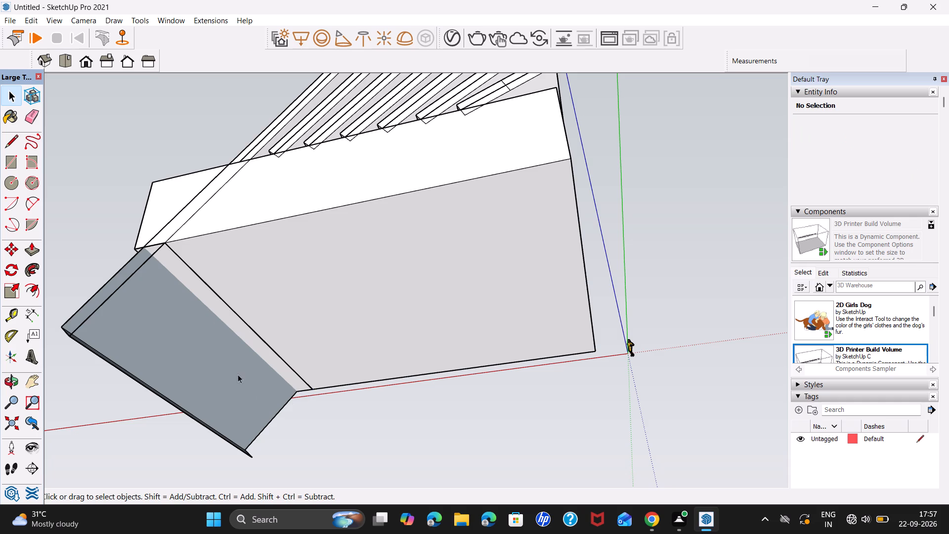
click(146, 261)
key(Delete)
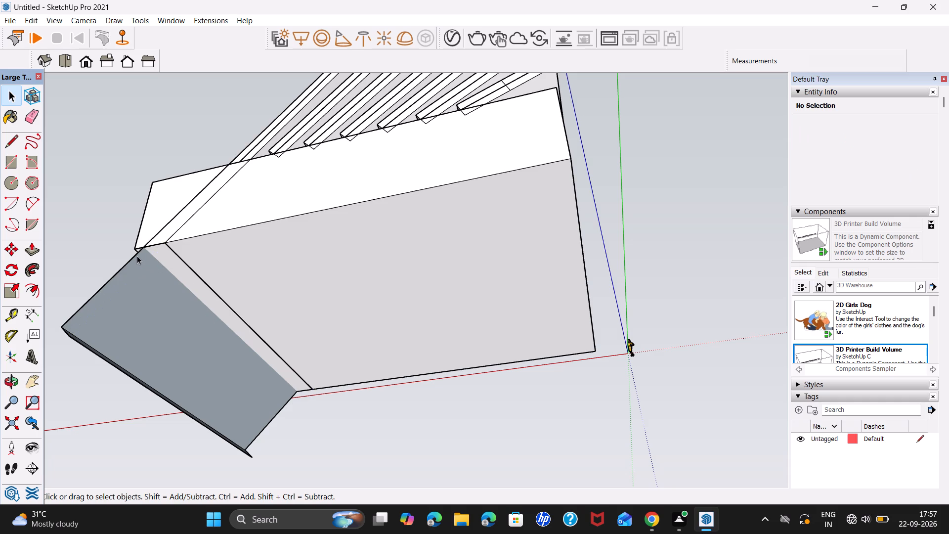
click(137, 256)
key(Delete)
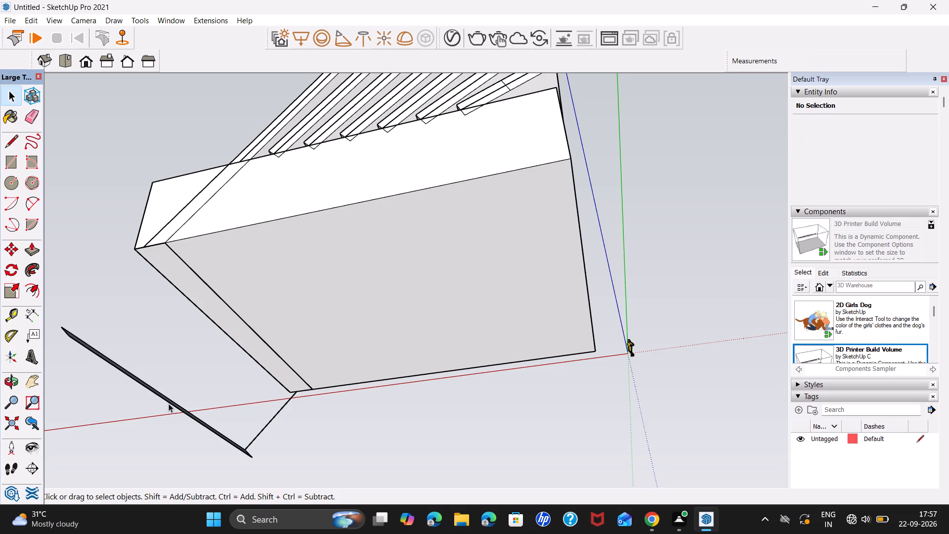
Delete the leftover end face and stray edges of the slab's lower end below the block's base.
click(169, 406)
click(169, 400)
key(Delete)
click(167, 401)
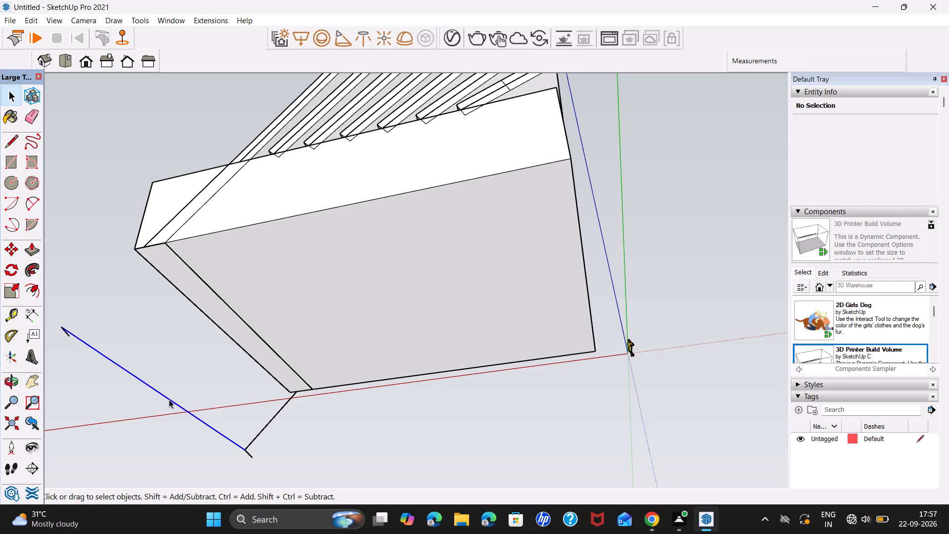
key(Delete)
click(70, 333)
key(Delete)
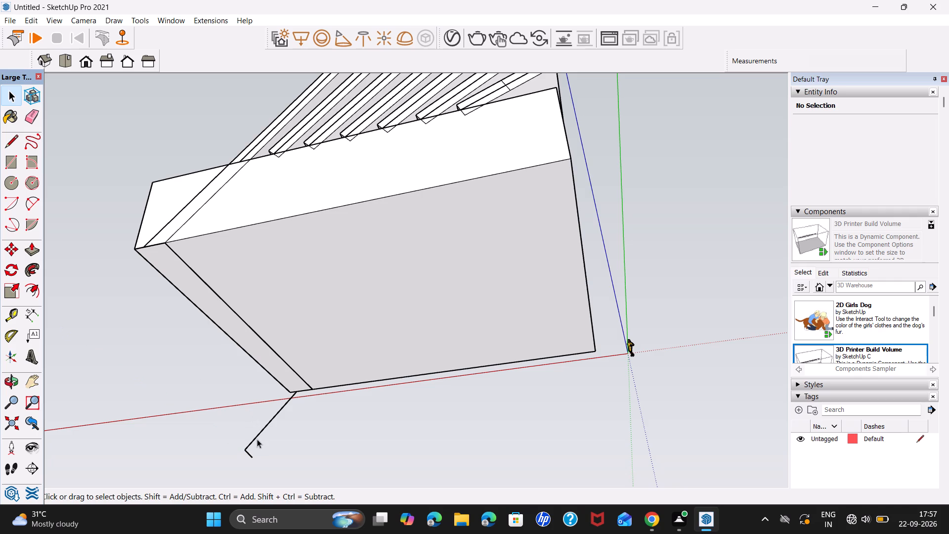
click(256, 436)
key(Delete)
click(249, 453)
key(Delete)
scroll(285, 400, down, 6)
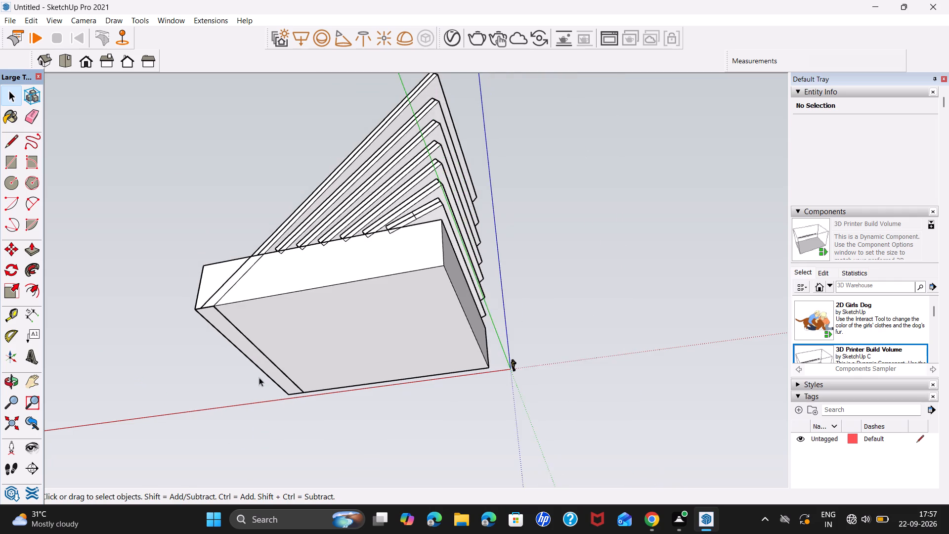
Push/Pull the slab's remaining sloping face by 4' to restore the slab's thickness.
middle_drag(259, 377, 674, 517)
middle_drag(375, 413, 690, 533)
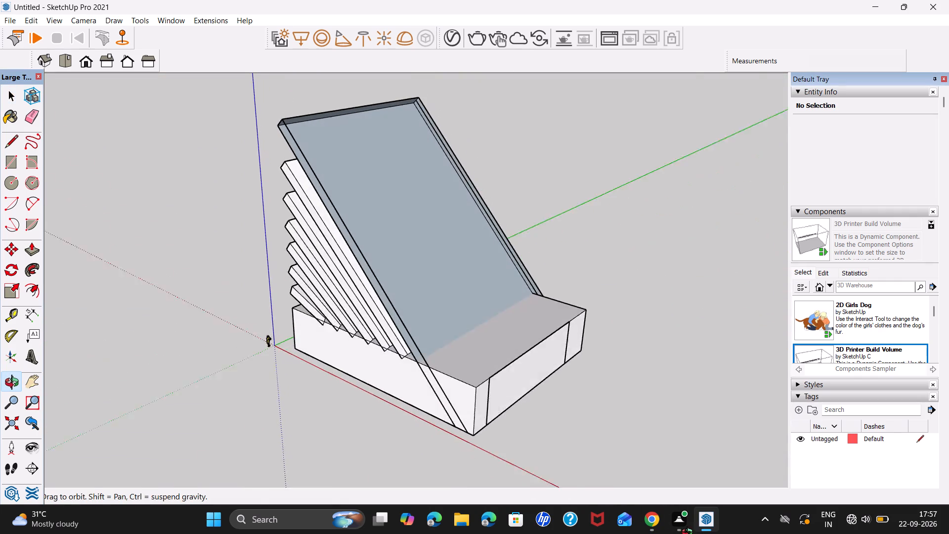
middle_drag(690, 533, 733, 530)
click(453, 309)
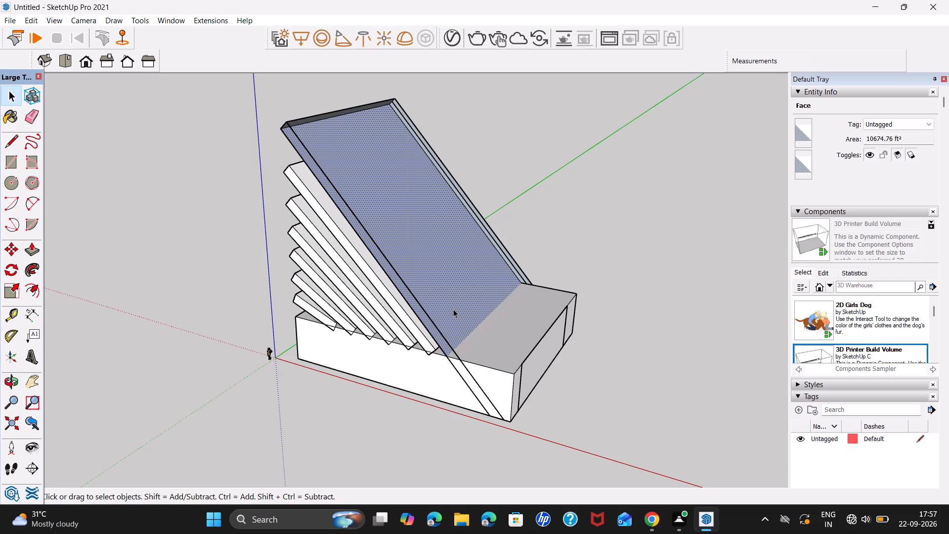
key(p)
click(453, 306)
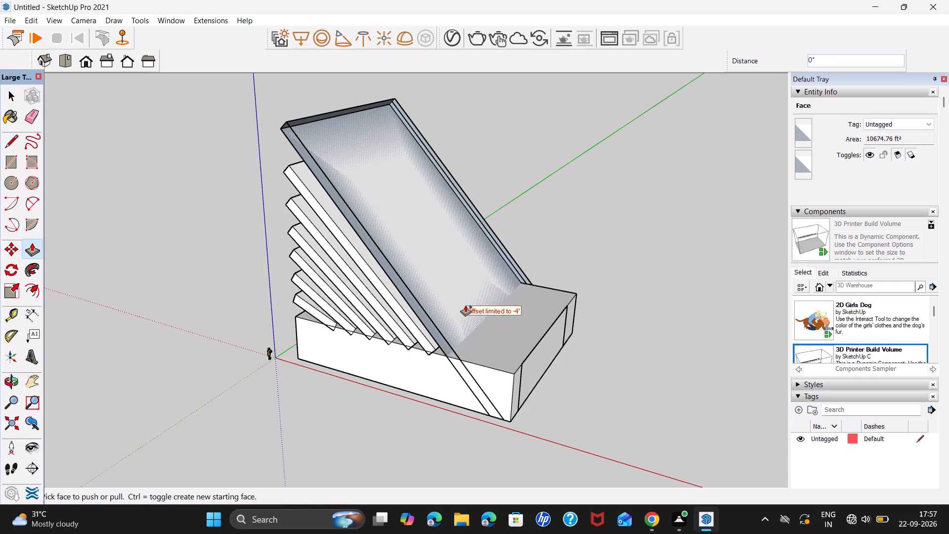
click(446, 335)
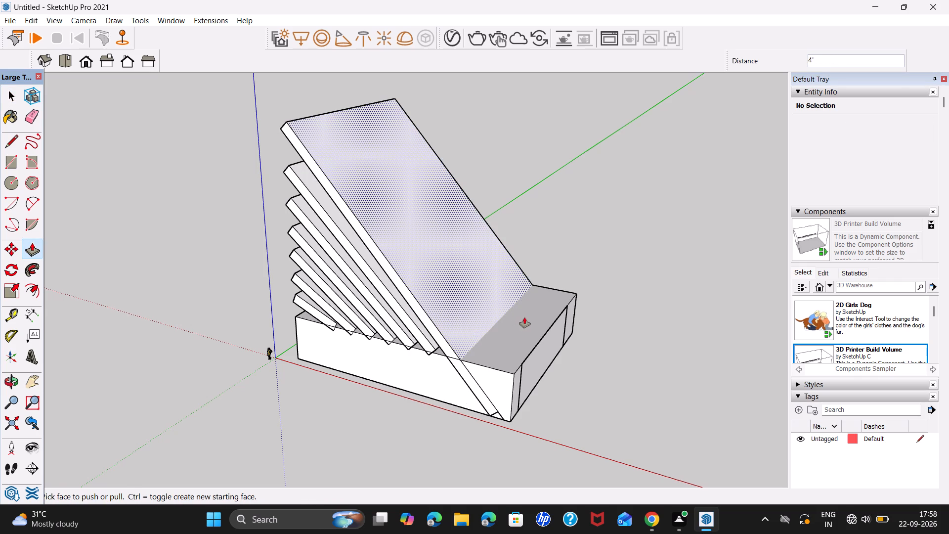
key(space)
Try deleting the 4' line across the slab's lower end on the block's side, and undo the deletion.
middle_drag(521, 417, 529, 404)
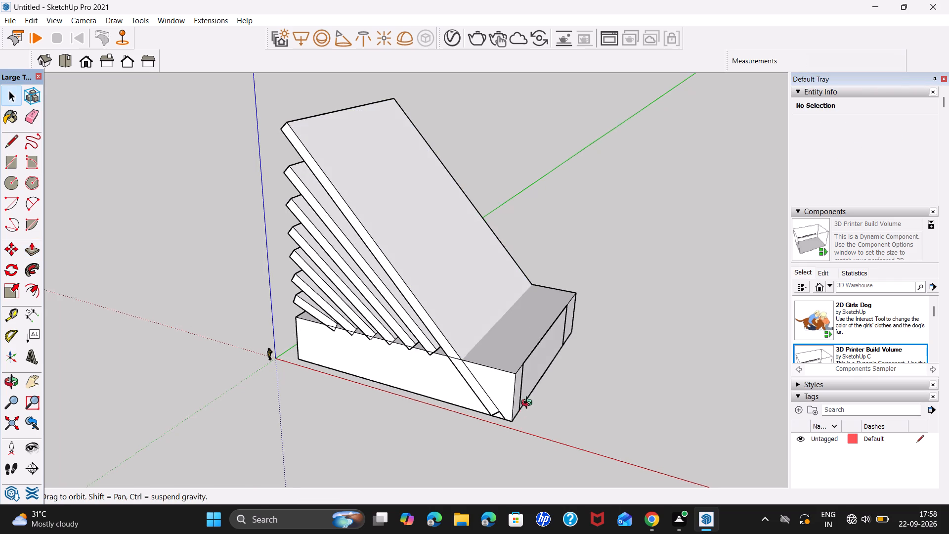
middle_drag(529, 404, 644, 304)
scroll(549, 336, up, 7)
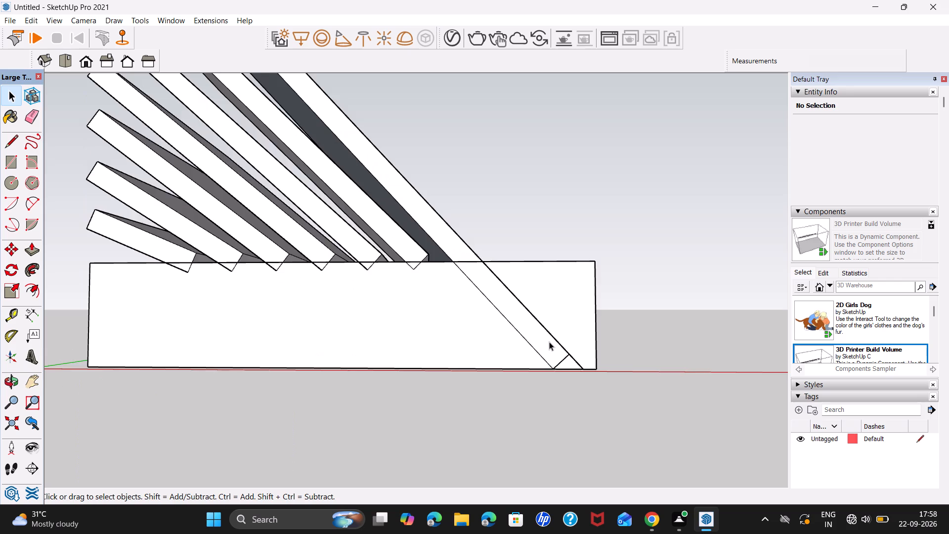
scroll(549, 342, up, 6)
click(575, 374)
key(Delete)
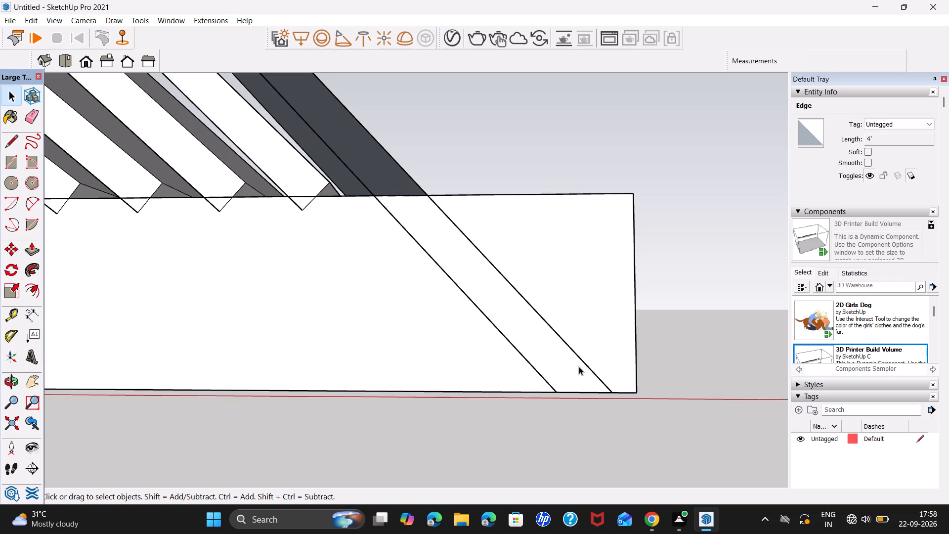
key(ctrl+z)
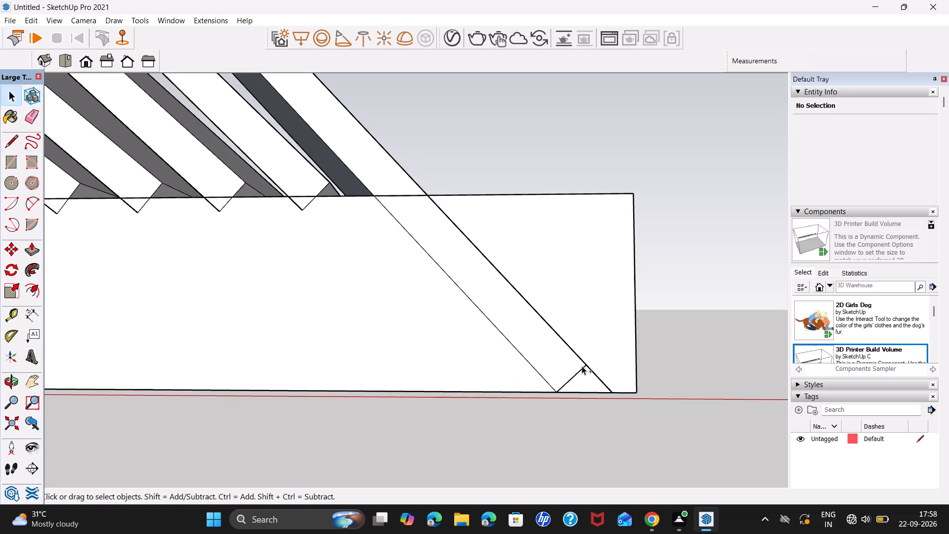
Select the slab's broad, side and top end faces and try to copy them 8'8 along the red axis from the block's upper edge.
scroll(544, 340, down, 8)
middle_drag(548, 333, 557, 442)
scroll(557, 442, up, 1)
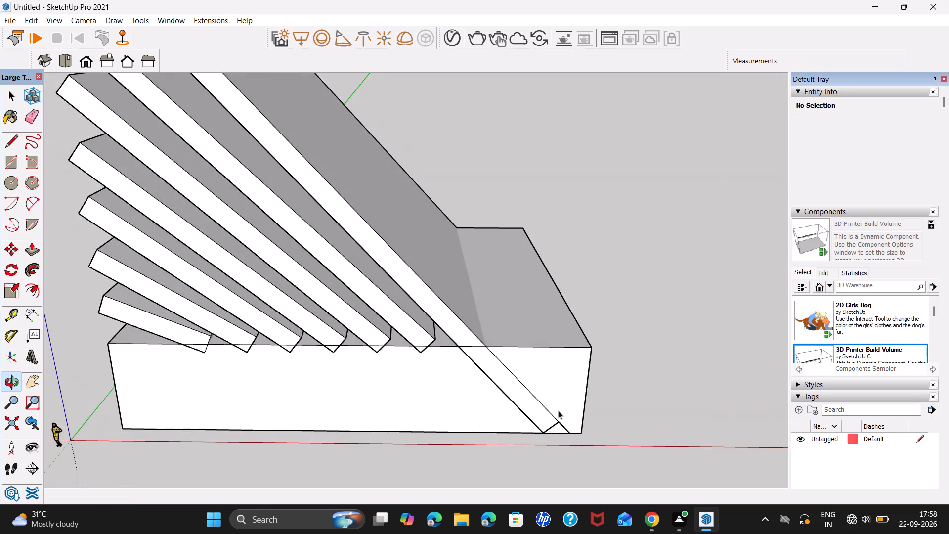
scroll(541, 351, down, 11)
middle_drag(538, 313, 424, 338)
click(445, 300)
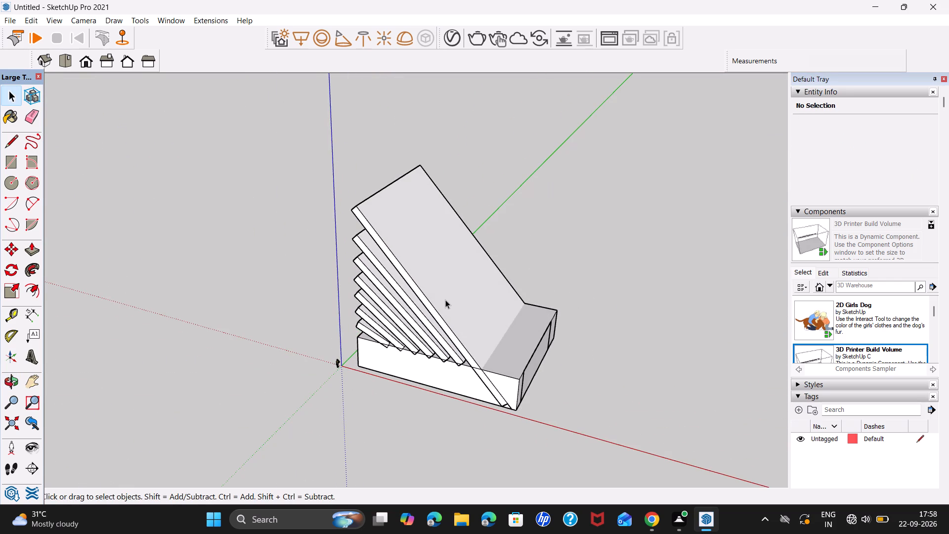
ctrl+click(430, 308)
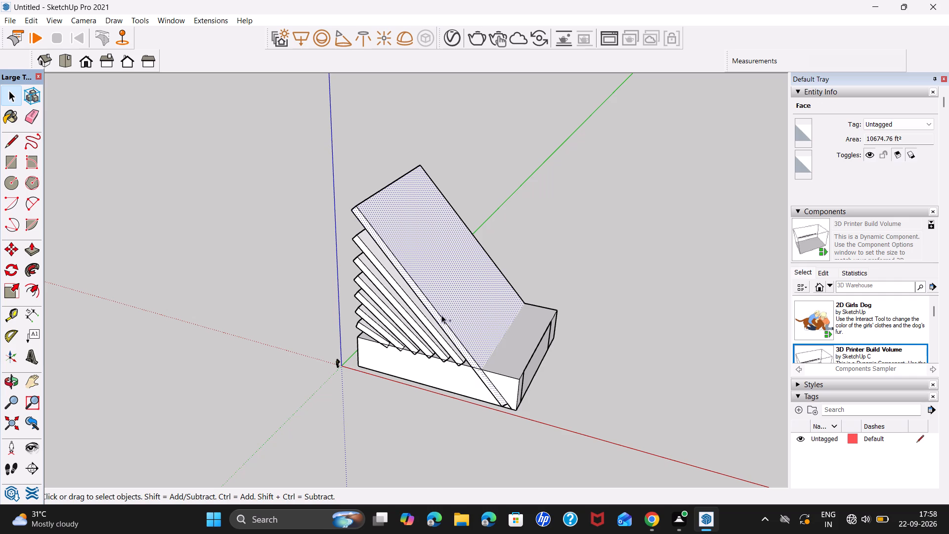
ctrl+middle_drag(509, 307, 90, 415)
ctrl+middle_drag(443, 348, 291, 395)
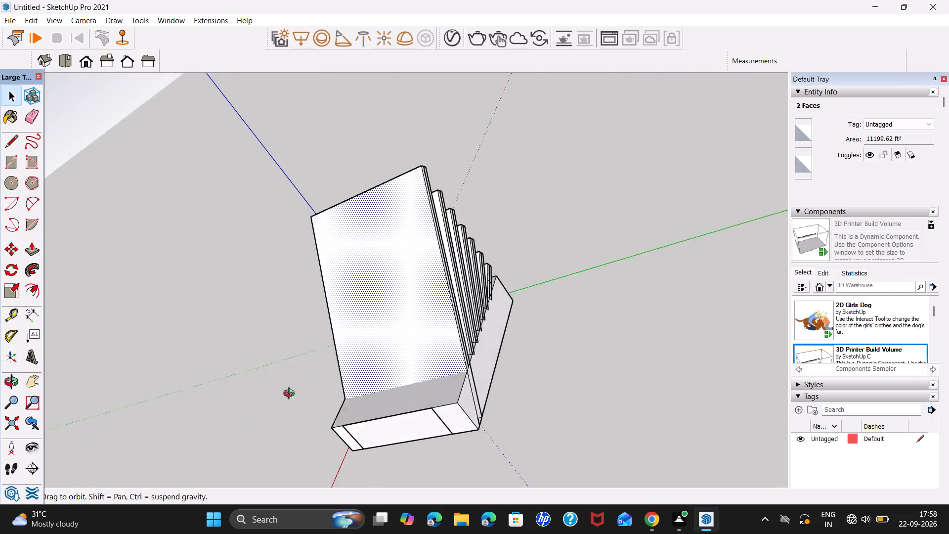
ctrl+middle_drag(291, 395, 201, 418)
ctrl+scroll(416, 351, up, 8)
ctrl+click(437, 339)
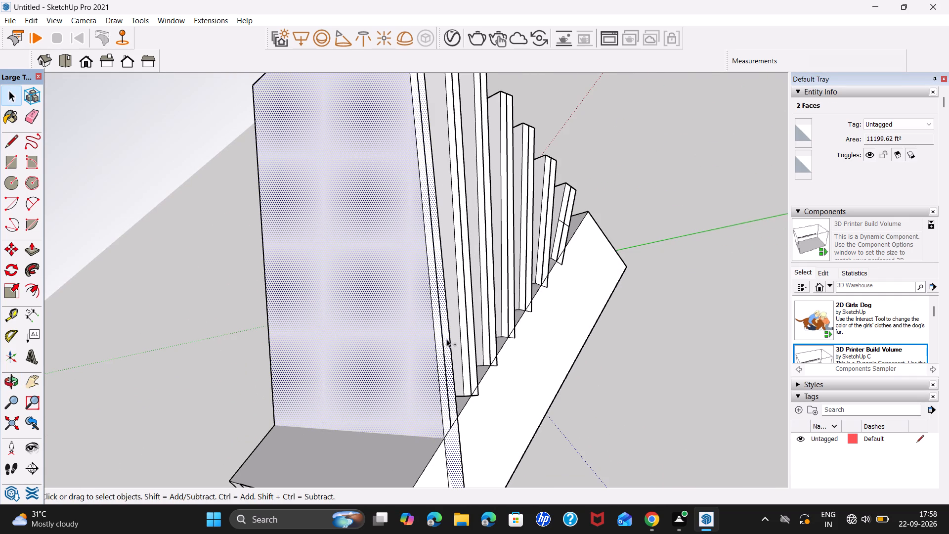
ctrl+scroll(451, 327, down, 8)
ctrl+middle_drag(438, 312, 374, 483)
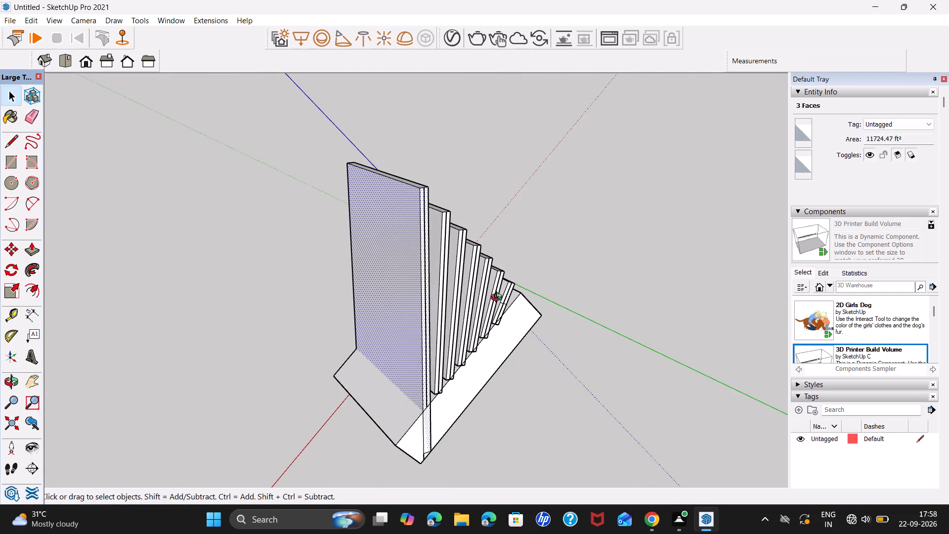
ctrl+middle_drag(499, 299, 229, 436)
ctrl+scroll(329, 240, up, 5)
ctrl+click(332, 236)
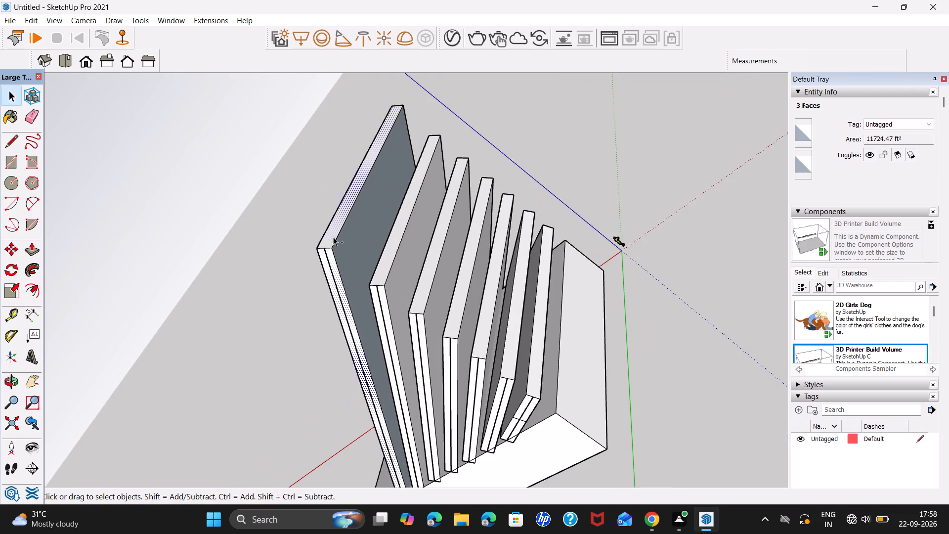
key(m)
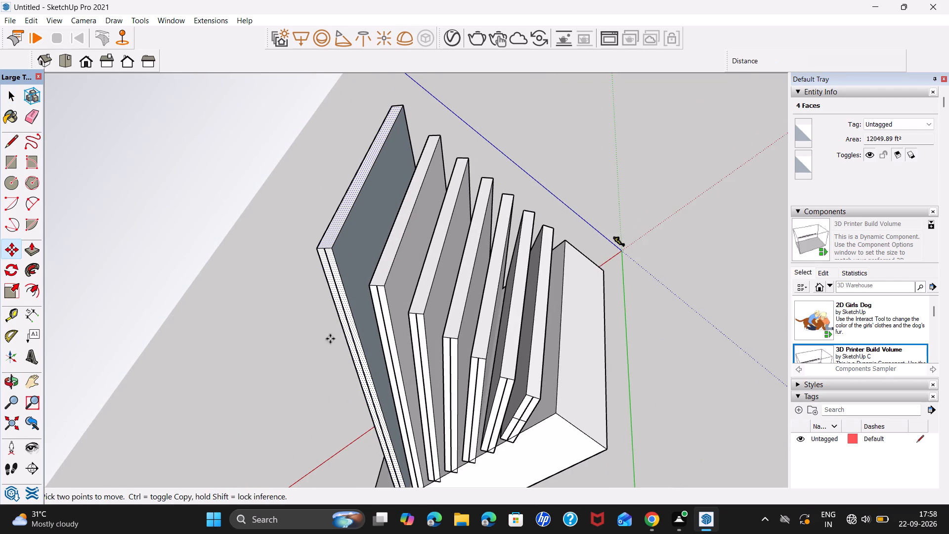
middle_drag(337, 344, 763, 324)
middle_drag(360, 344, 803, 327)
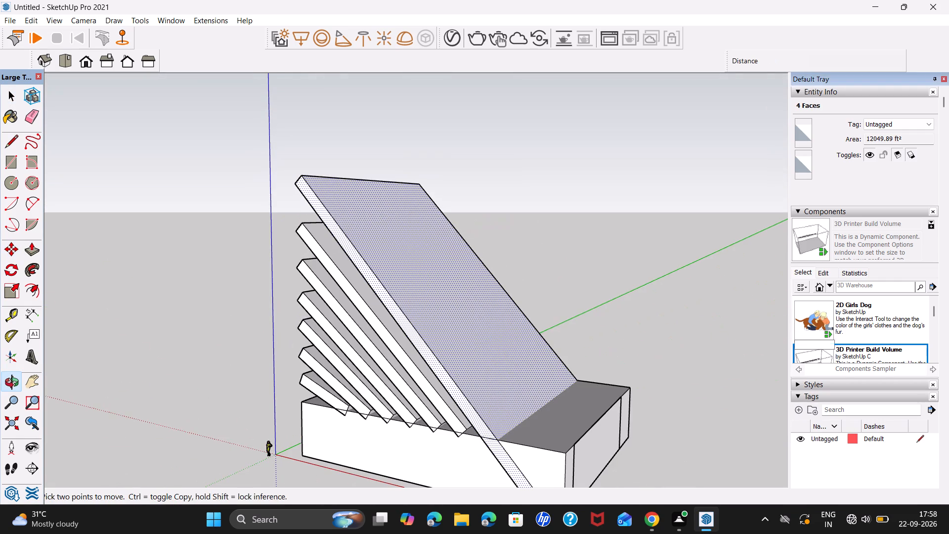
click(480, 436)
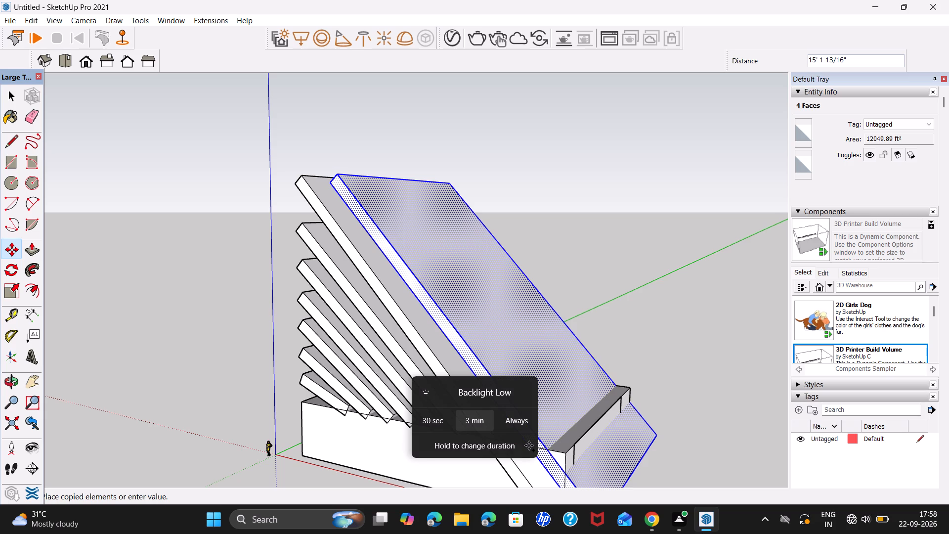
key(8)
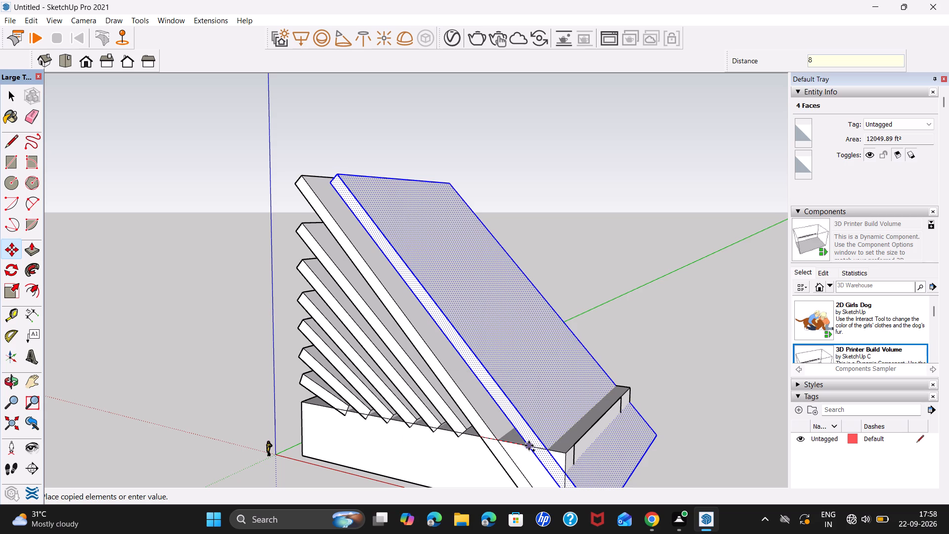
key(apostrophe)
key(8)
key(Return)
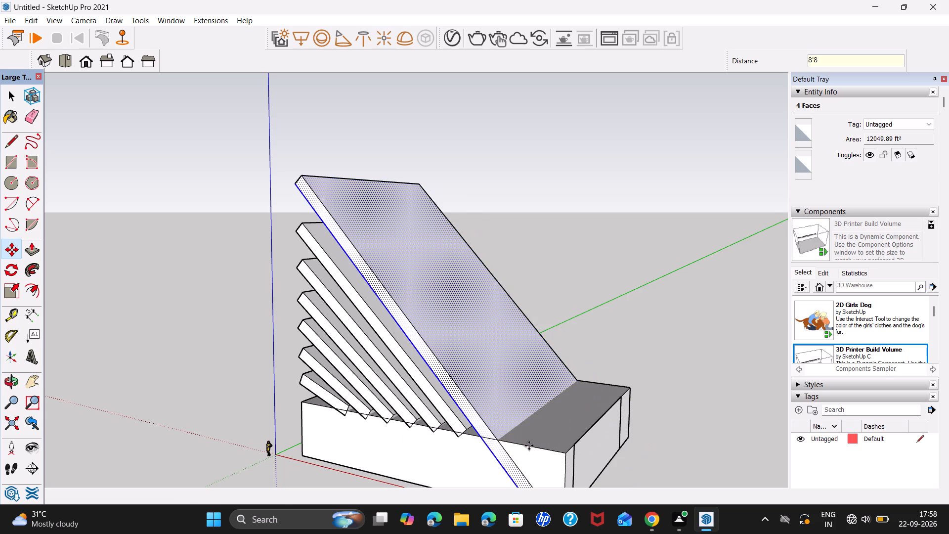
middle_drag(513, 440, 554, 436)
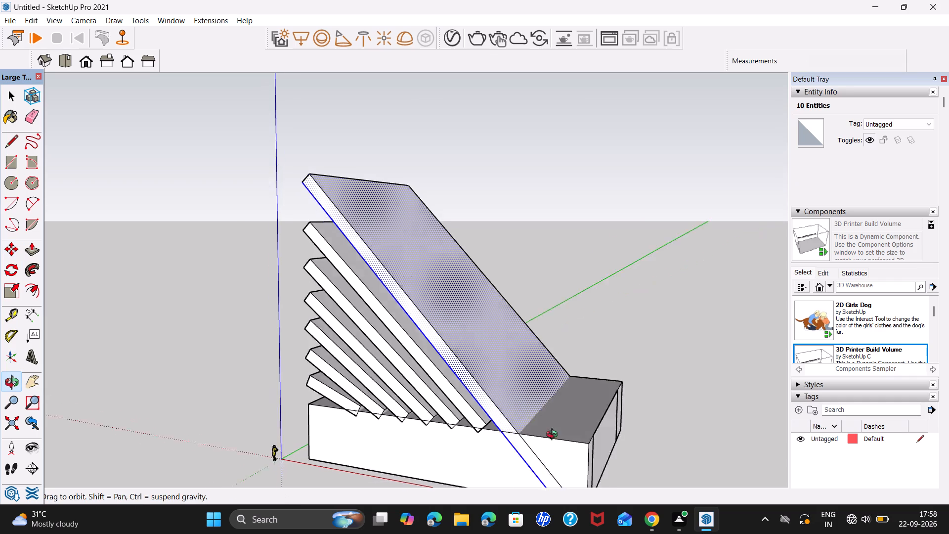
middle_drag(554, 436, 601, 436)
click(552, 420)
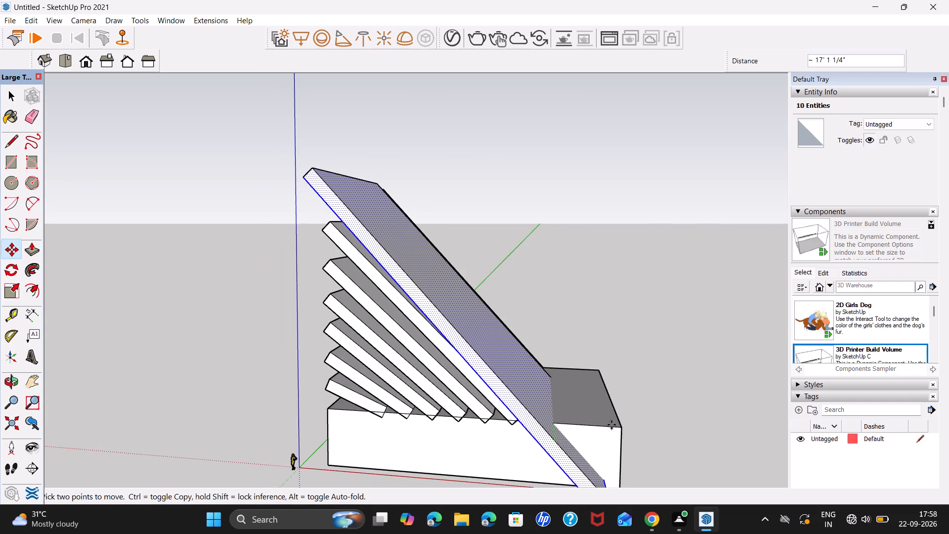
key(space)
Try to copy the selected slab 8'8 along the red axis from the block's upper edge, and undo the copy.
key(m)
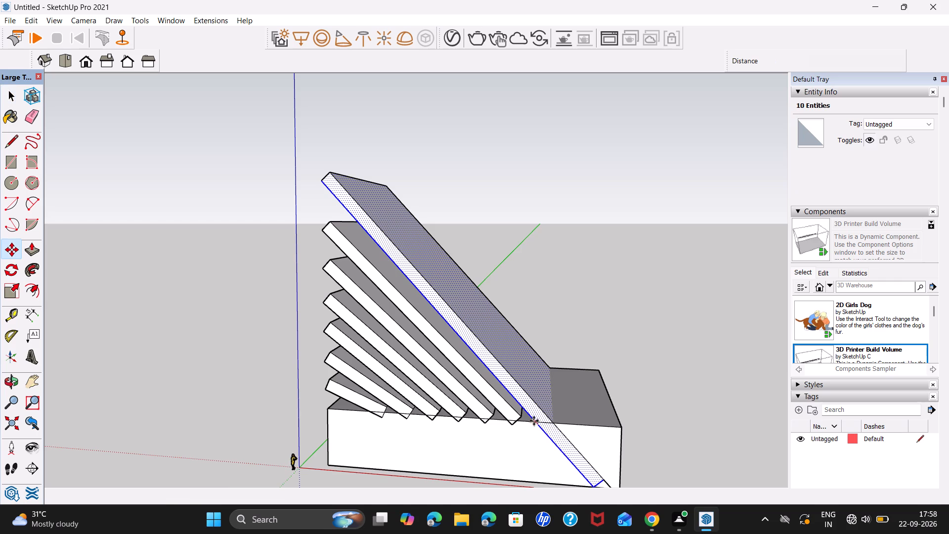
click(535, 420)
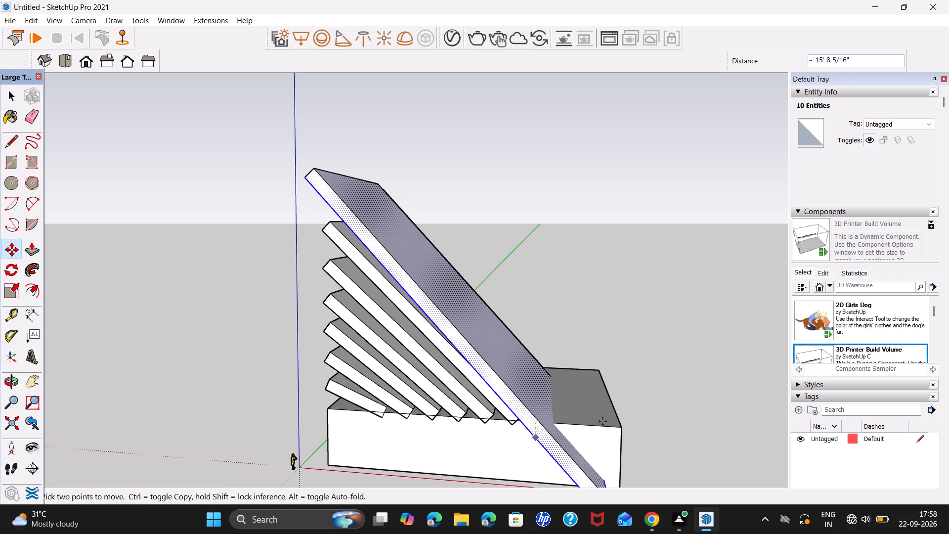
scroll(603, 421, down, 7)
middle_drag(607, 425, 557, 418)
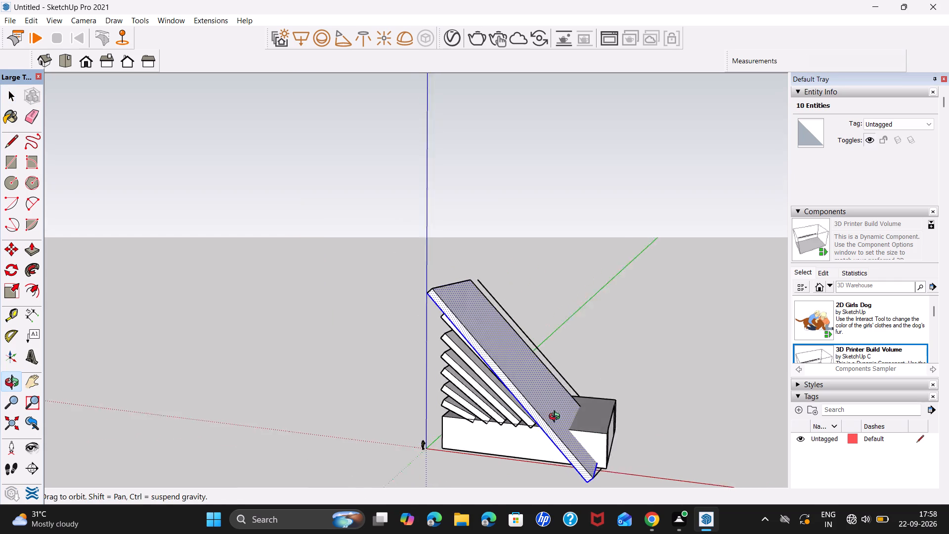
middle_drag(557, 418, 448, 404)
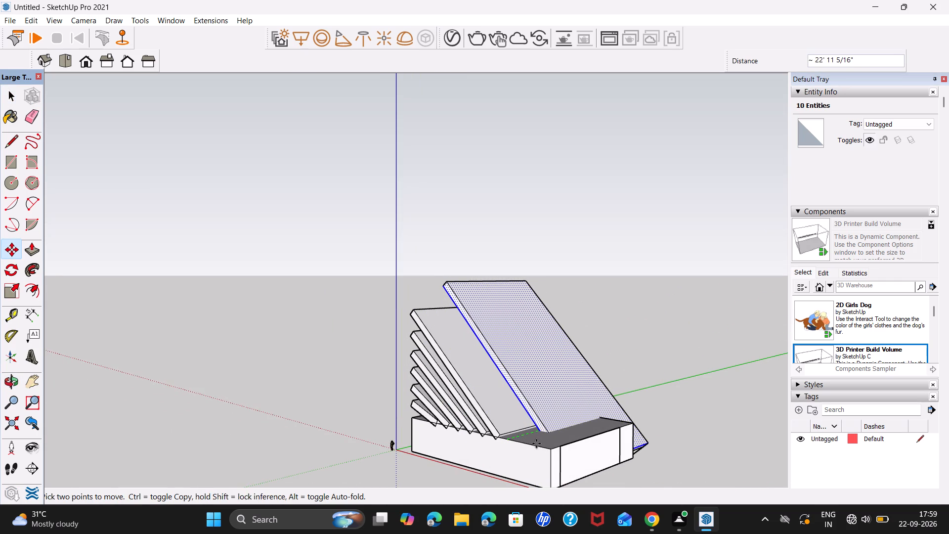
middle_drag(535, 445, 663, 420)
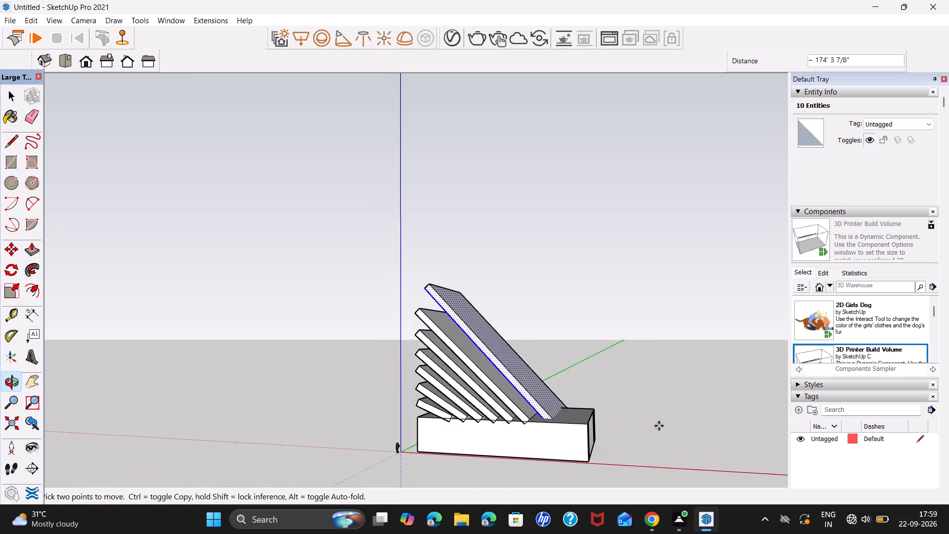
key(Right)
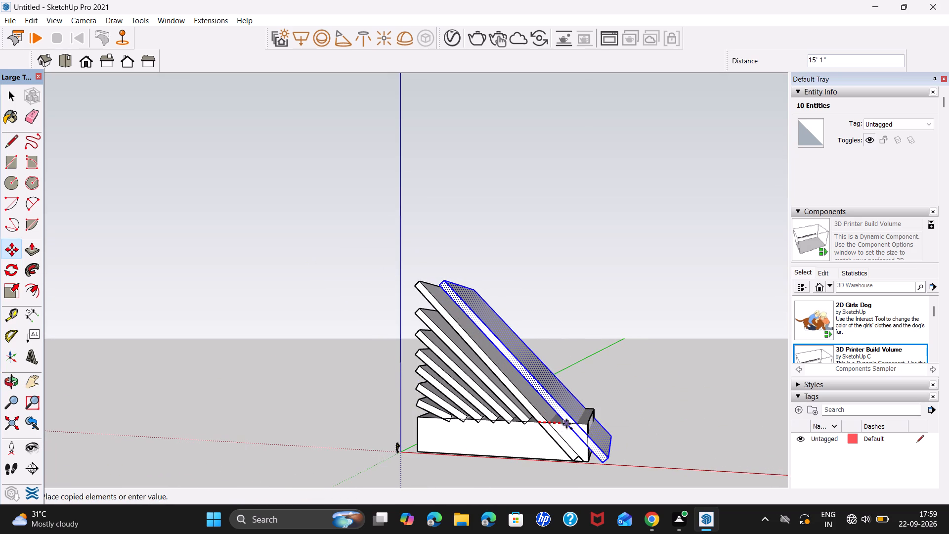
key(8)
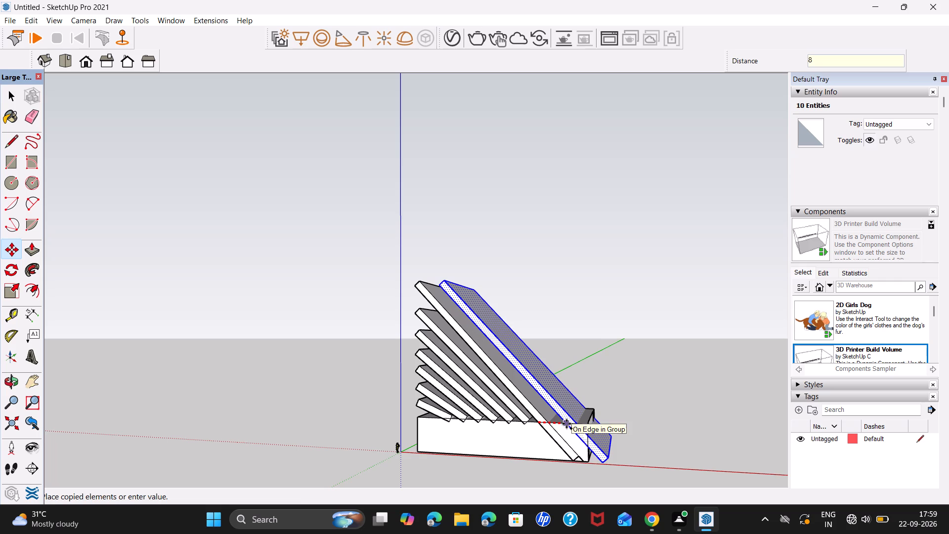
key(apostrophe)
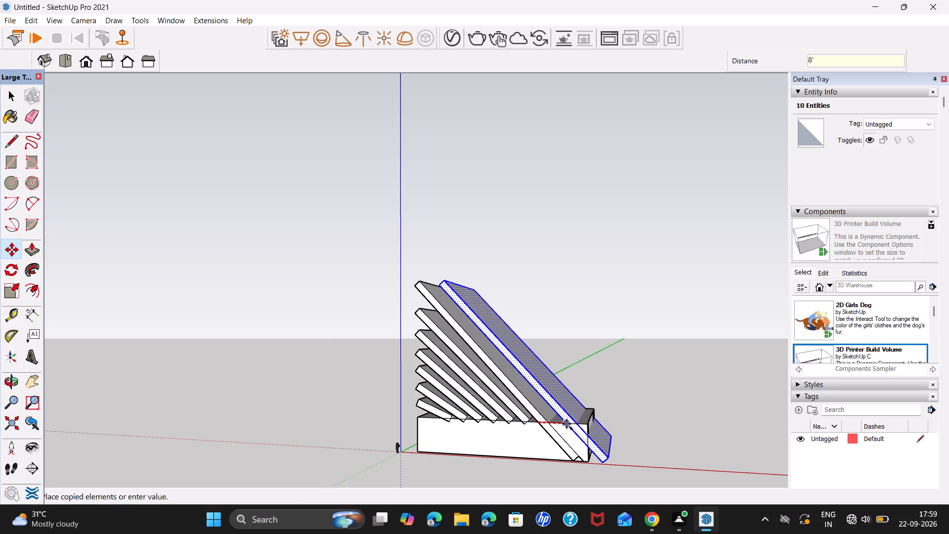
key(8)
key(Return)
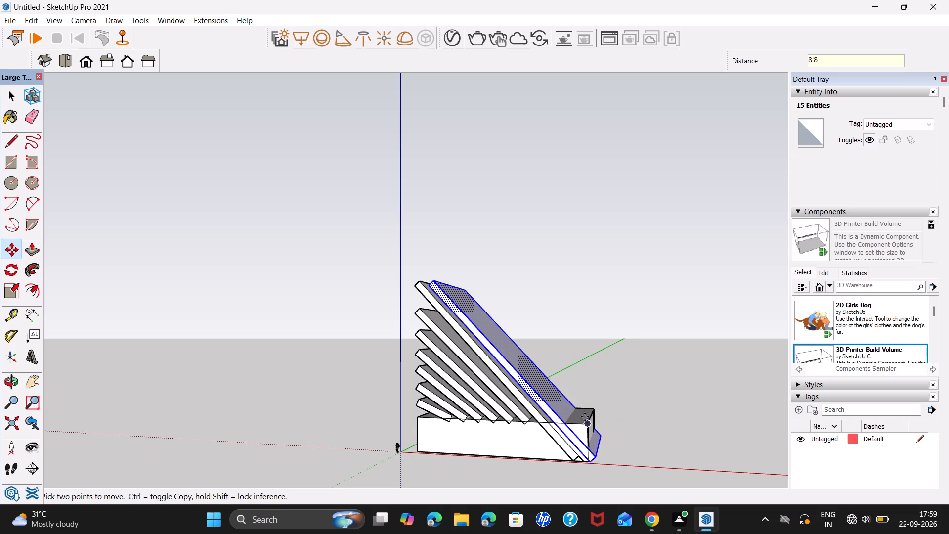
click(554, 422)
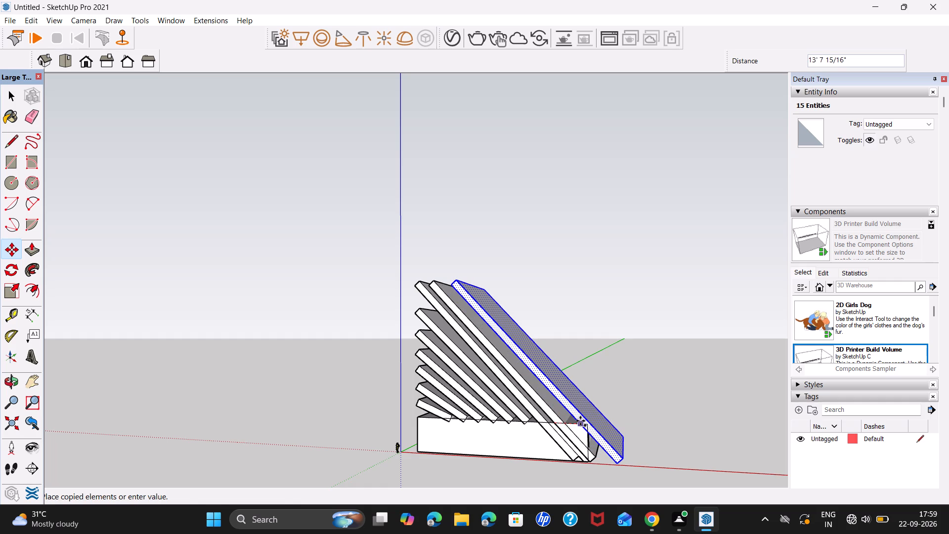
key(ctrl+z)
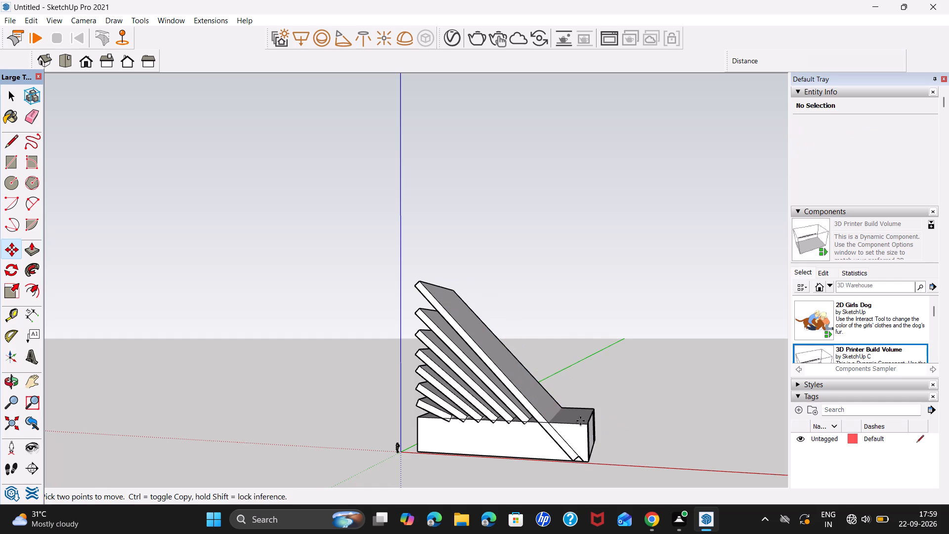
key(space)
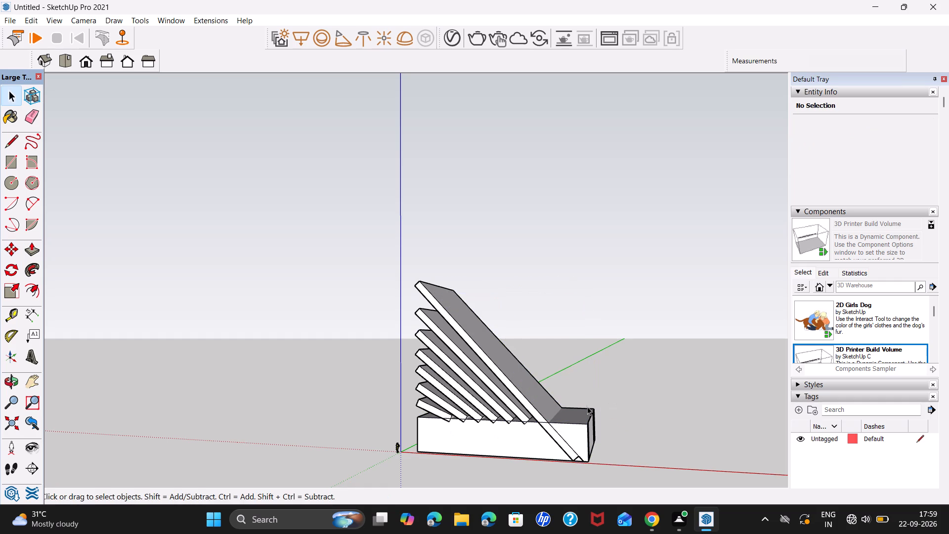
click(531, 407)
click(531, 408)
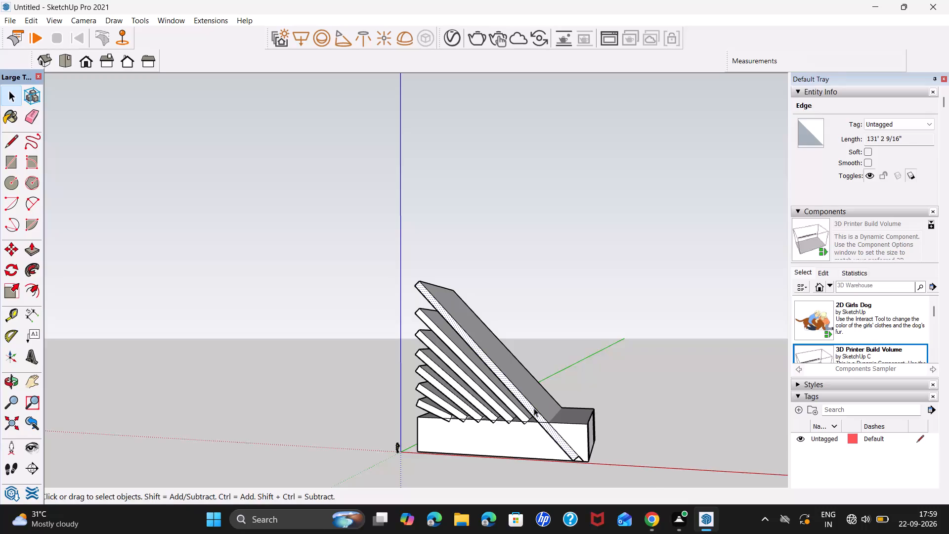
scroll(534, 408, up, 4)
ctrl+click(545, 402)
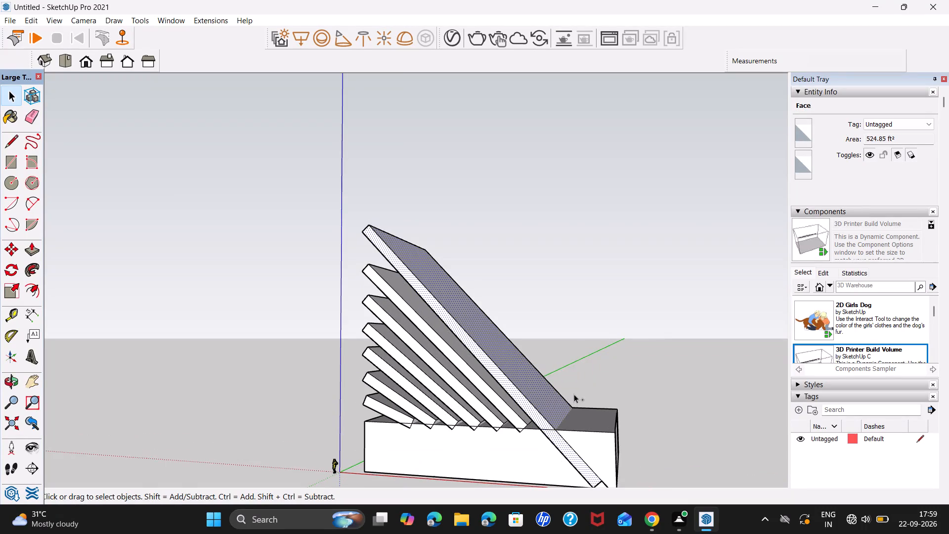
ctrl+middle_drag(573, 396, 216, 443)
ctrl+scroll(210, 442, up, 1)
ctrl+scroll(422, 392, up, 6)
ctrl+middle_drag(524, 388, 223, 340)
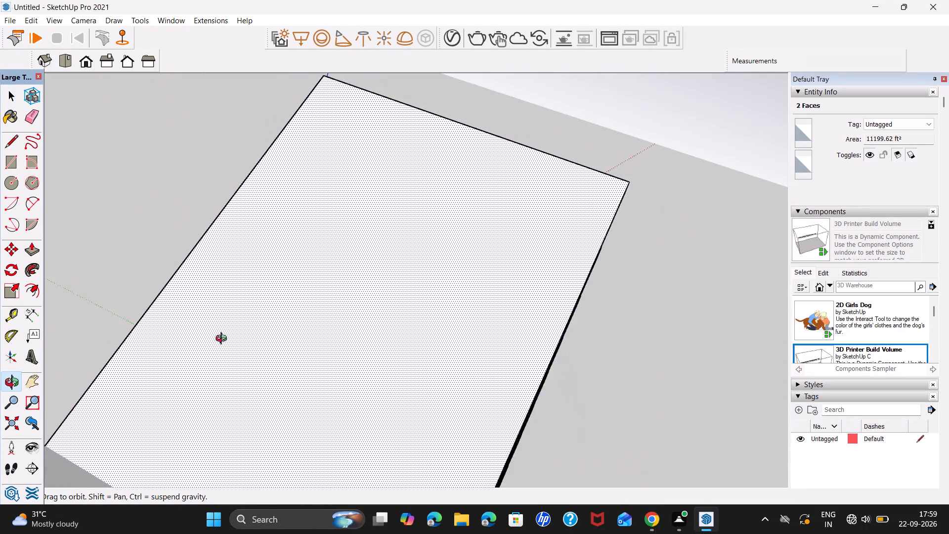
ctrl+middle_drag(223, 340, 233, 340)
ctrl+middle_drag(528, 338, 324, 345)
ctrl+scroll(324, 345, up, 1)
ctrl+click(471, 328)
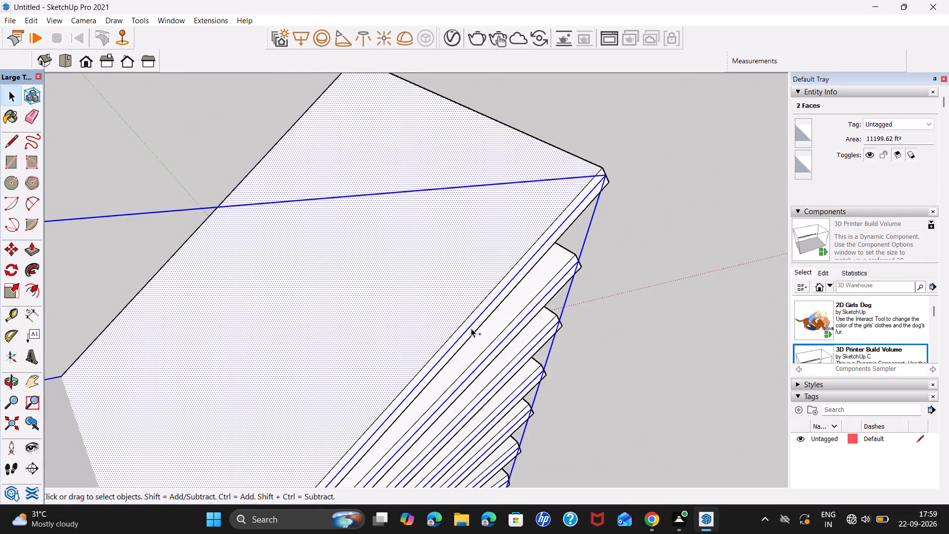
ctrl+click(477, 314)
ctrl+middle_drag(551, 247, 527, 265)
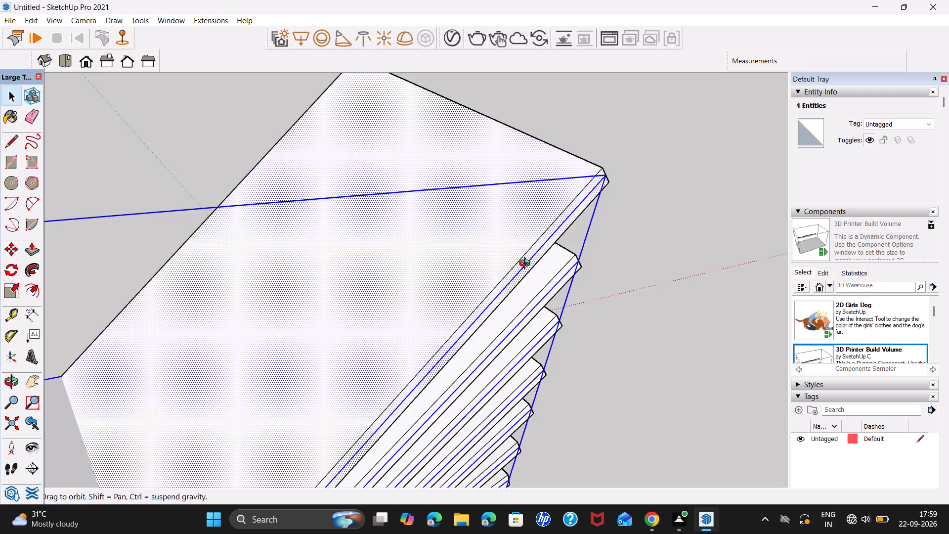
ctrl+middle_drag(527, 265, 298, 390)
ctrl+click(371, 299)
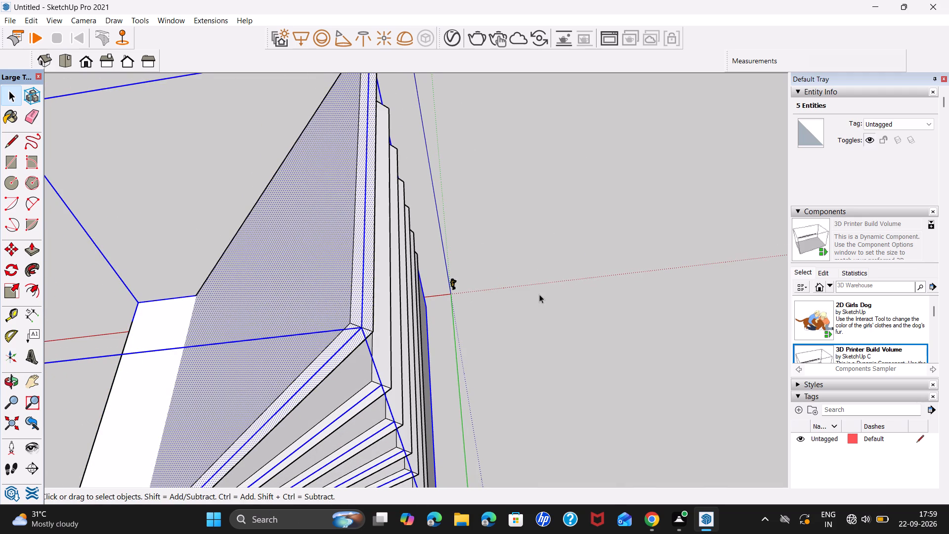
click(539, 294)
Select the slab's broad, side and top end faces and copy them about 13'4" along the block's upper edge.
click(361, 309)
ctrl+click(349, 330)
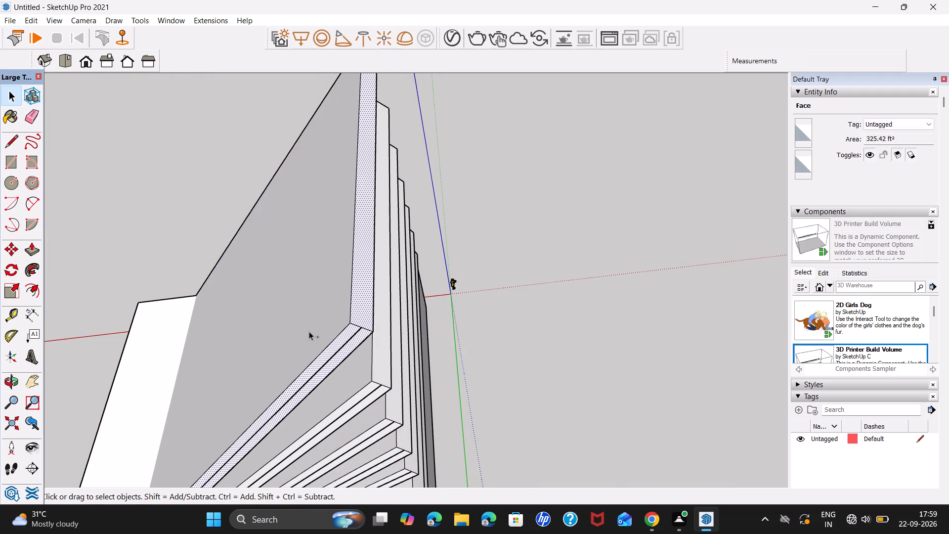
ctrl+click(309, 331)
ctrl+middle_drag(309, 331, 749, 338)
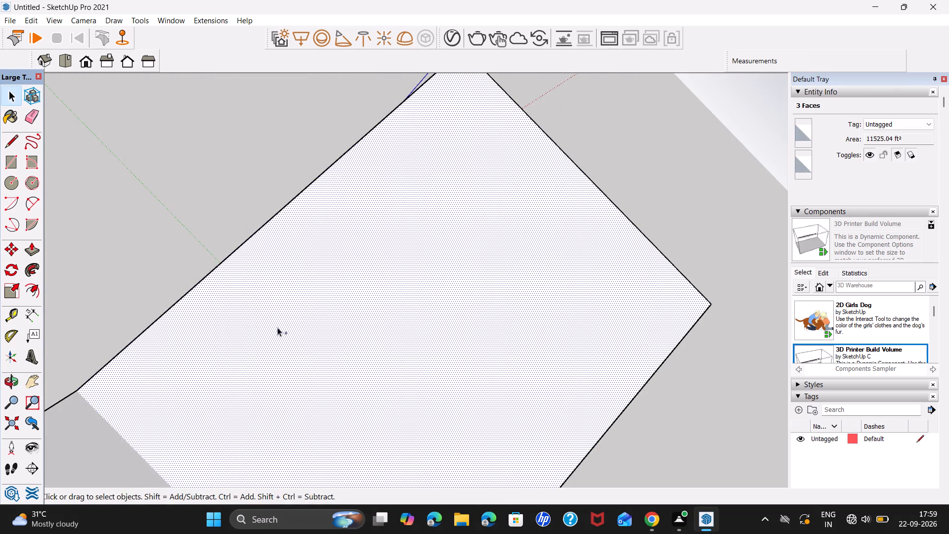
ctrl+middle_drag(280, 335, 578, 402)
ctrl+click(382, 347)
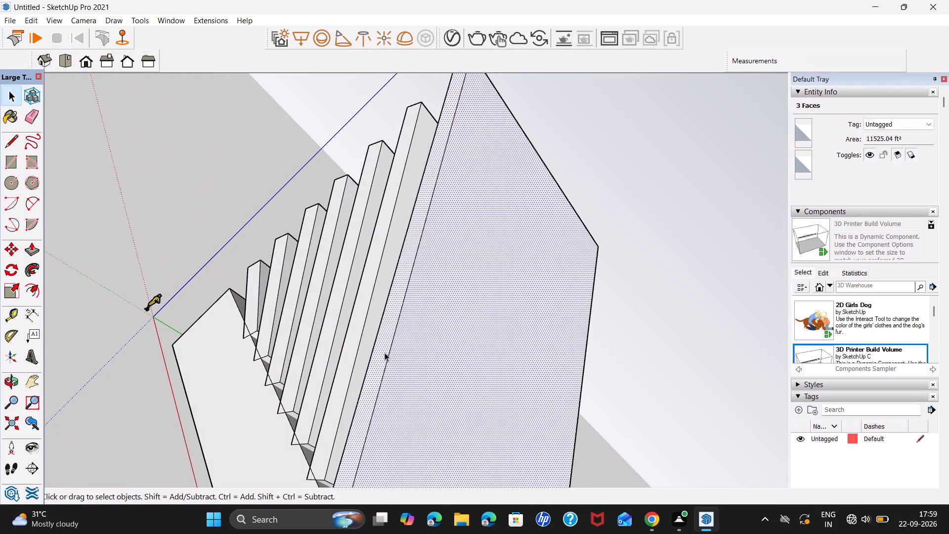
key(m)
scroll(387, 353, down, 14)
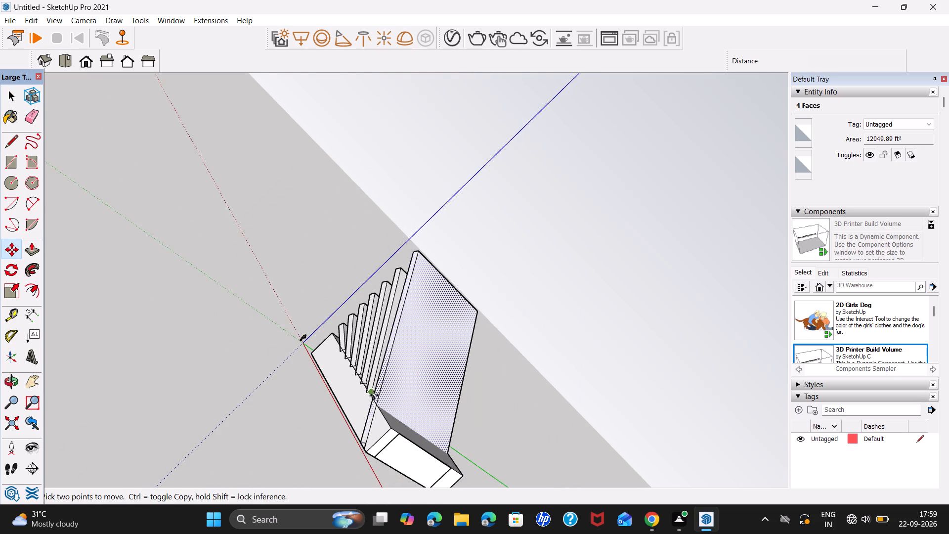
middle_drag(374, 395, 573, 435)
scroll(516, 371, up, 14)
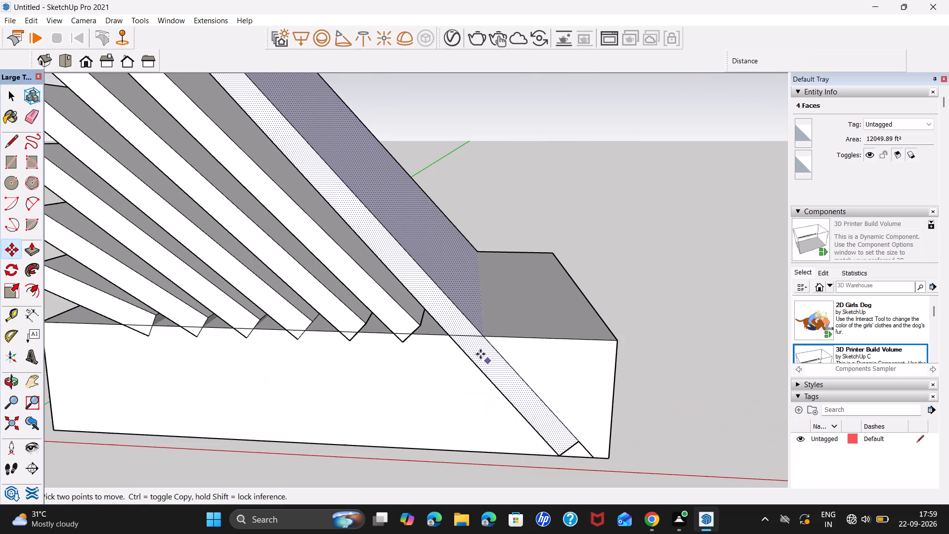
click(446, 333)
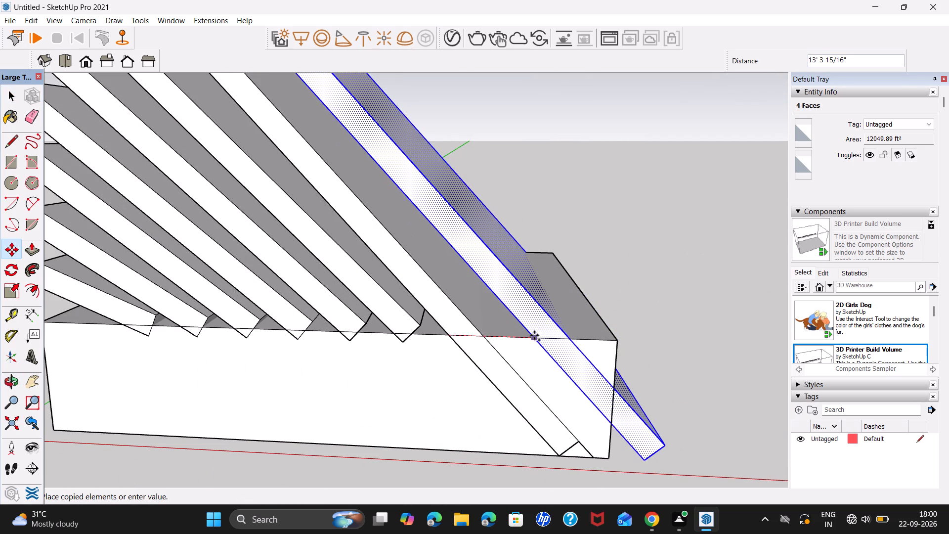
scroll(534, 335, down, 12)
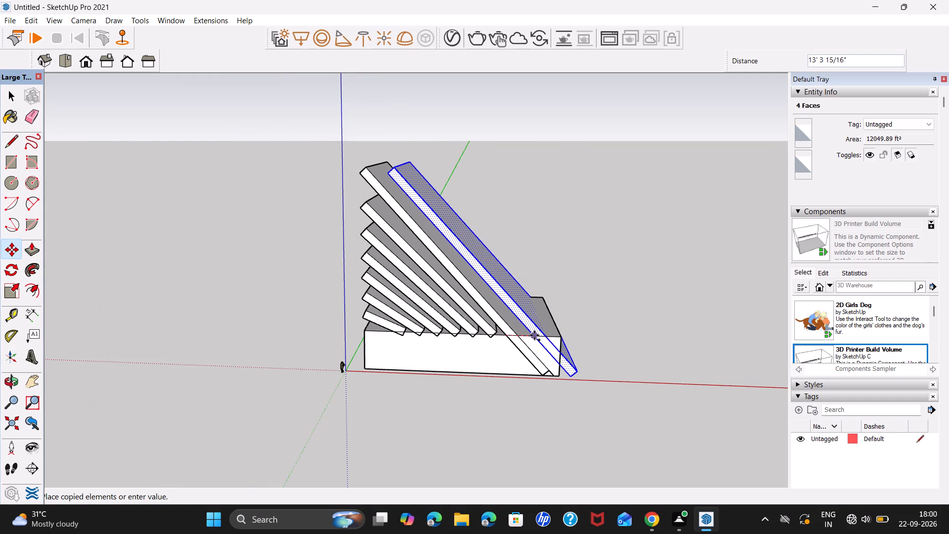
click(534, 335)
Copy the new slab about 12'7 1/2" further along the block's upper edge to its end corner.
click(533, 336)
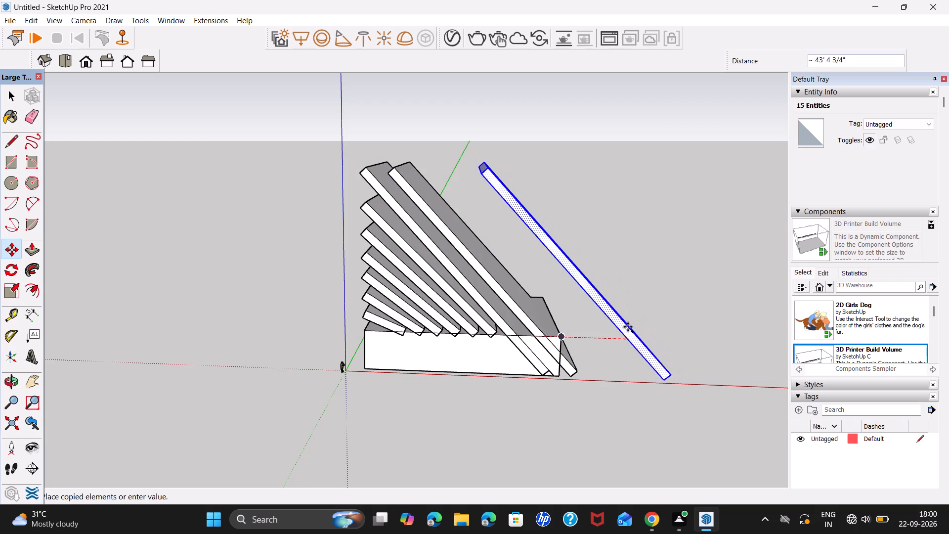
click(561, 337)
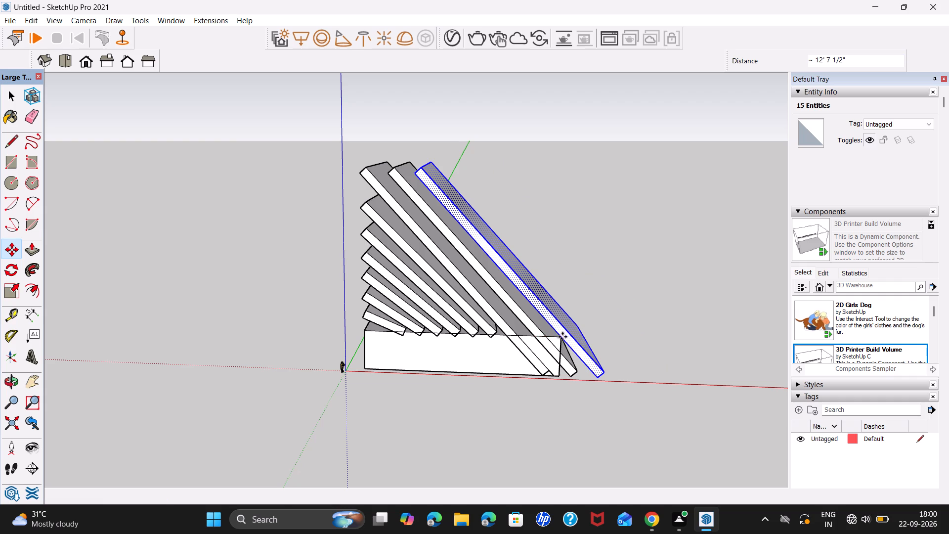
key(space)
Push/Pull the top end face of the middle long slab outward by about 9'.
scroll(317, 216, up, 4)
middle_drag(378, 230, 387, 238)
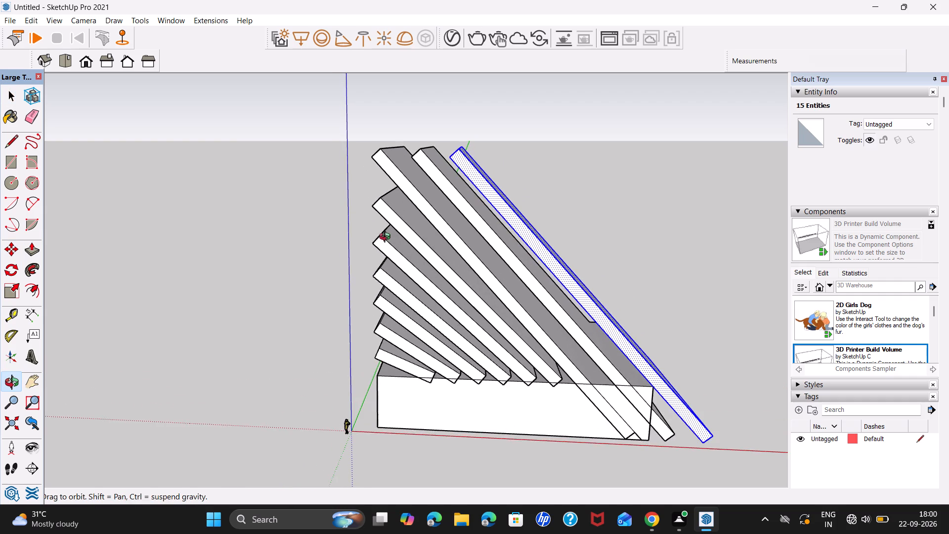
middle_drag(387, 238, 560, 347)
click(477, 195)
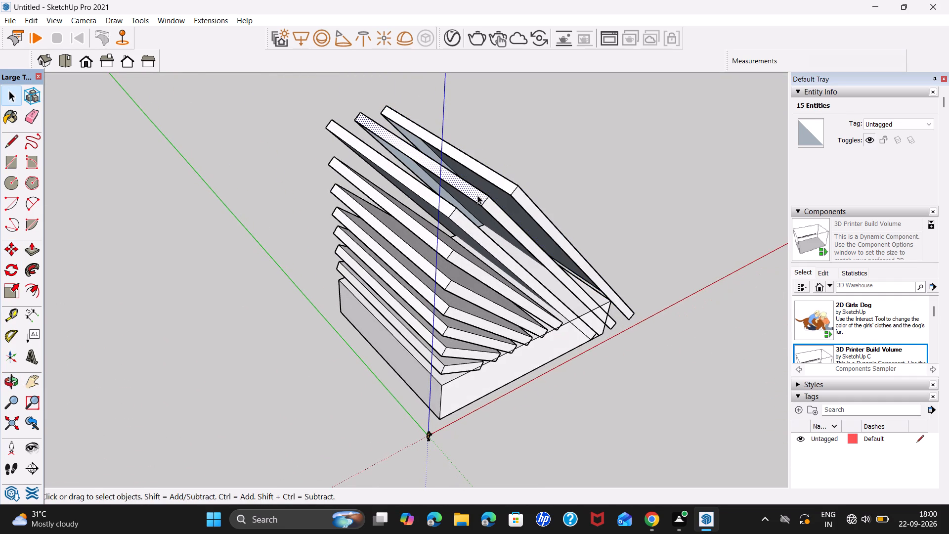
key(p)
click(478, 193)
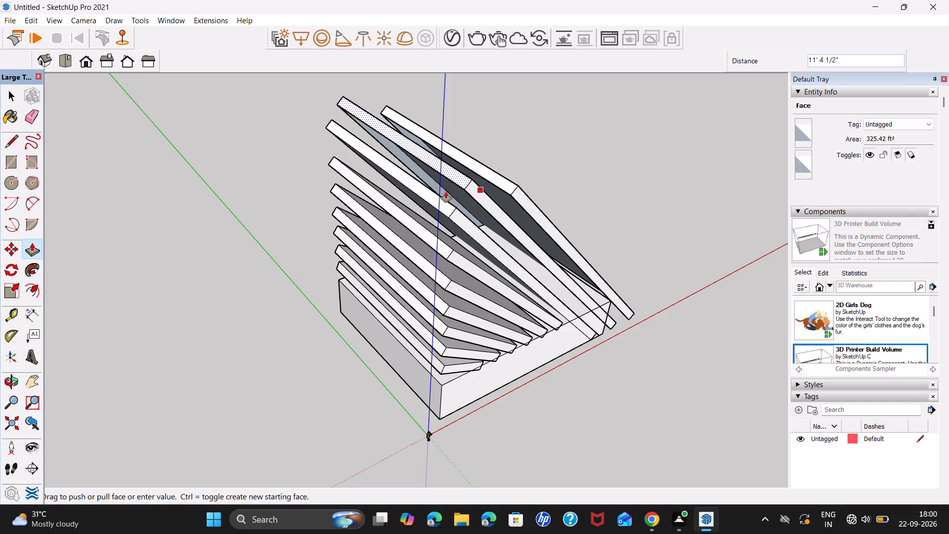
click(439, 194)
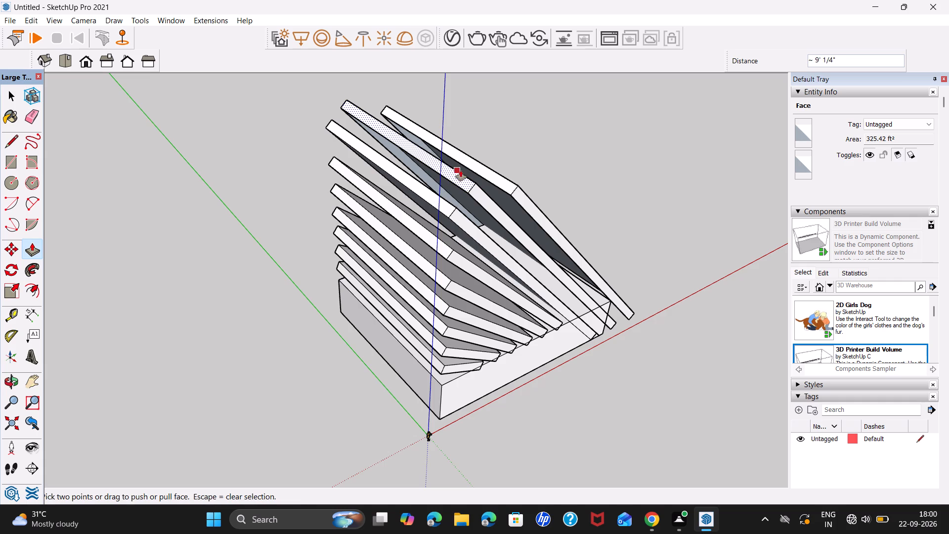
click(485, 173)
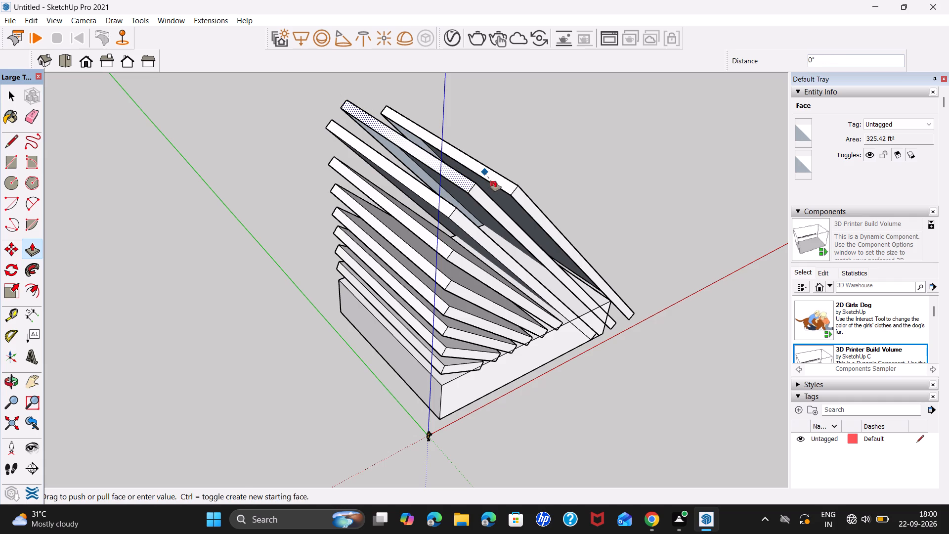
key(space)
Push/Pull the top end face of the outermost long slab outward, extending it past the middle long slab's top end.
click(501, 180)
key(p)
click(501, 180)
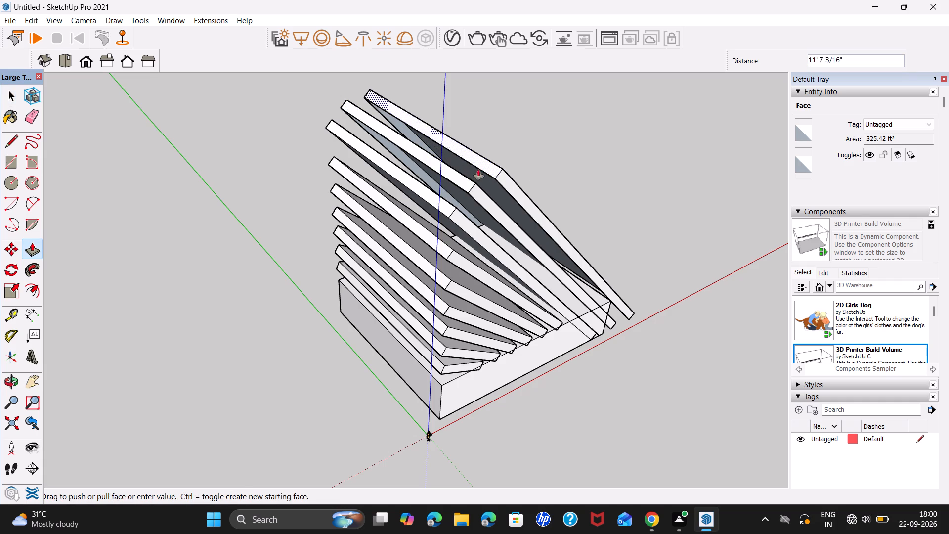
click(467, 176)
key(space)
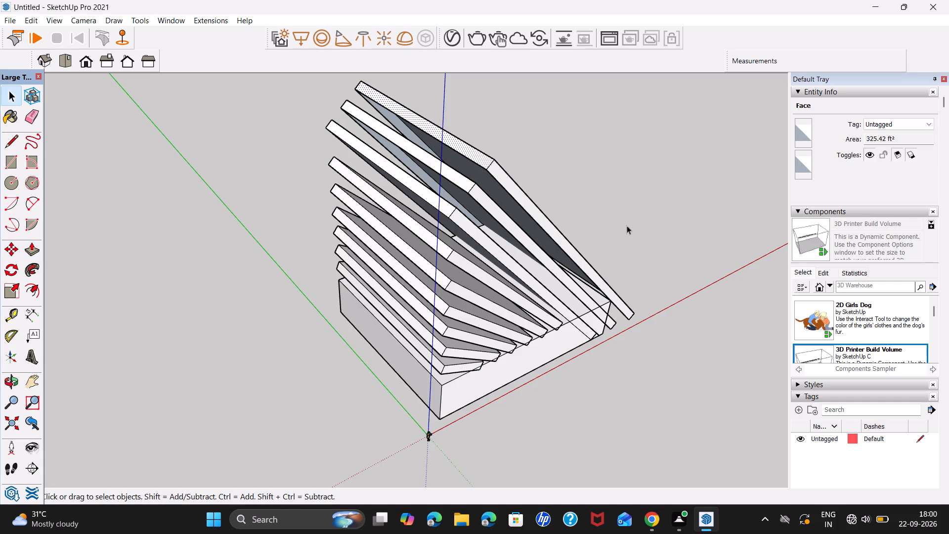
Push/Pull the top end face of the innermost long slab inward by about 4'9 1/2".
middle_drag(627, 225, 425, 183)
middle_drag(424, 252, 502, 184)
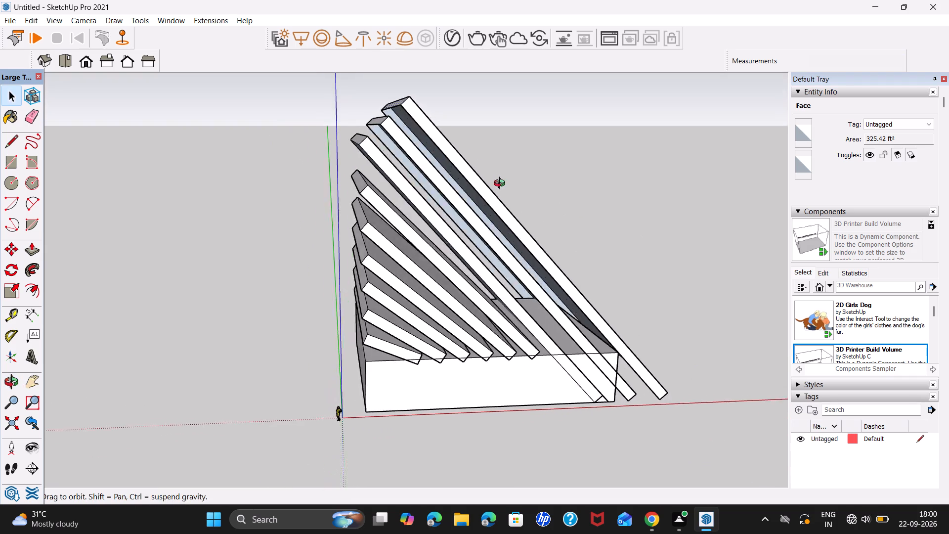
middle_drag(502, 184, 526, 227)
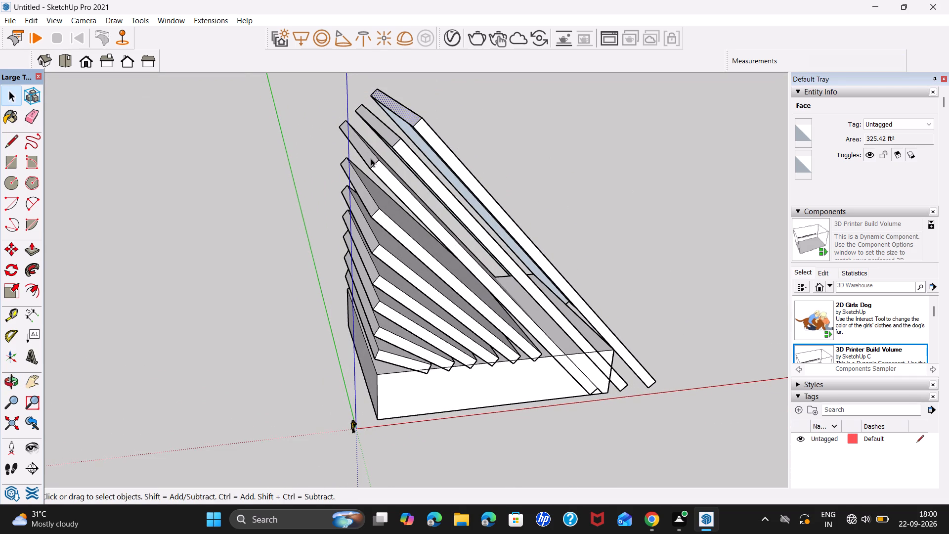
click(369, 158)
key(p)
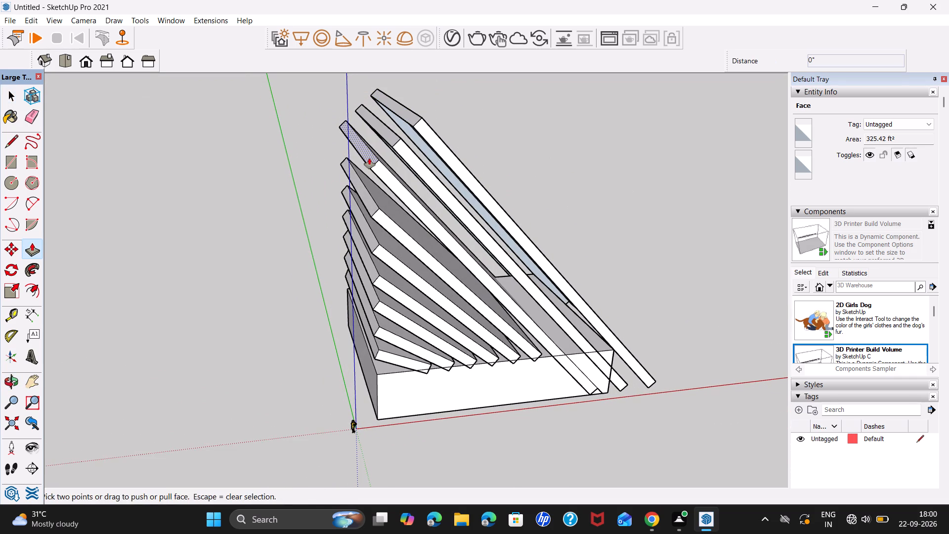
click(369, 158)
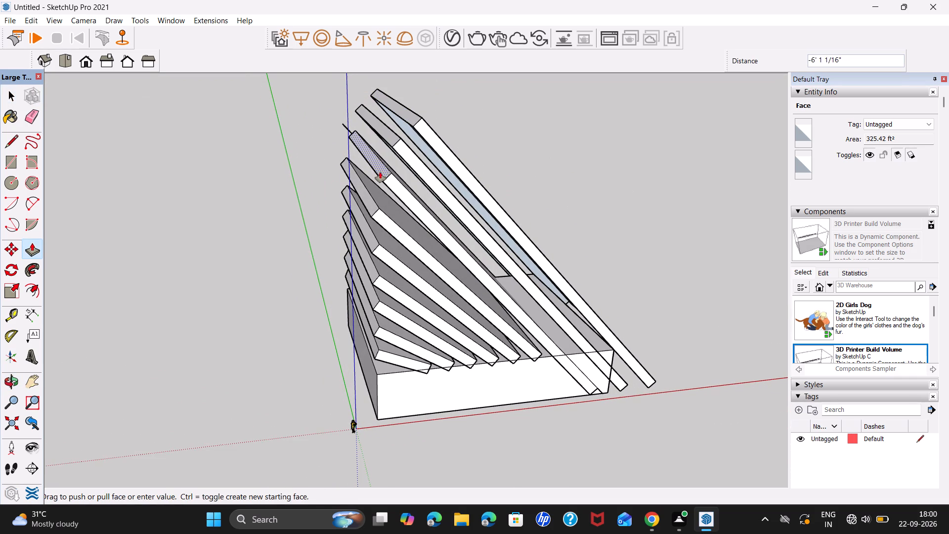
middle_drag(380, 172, 559, 101)
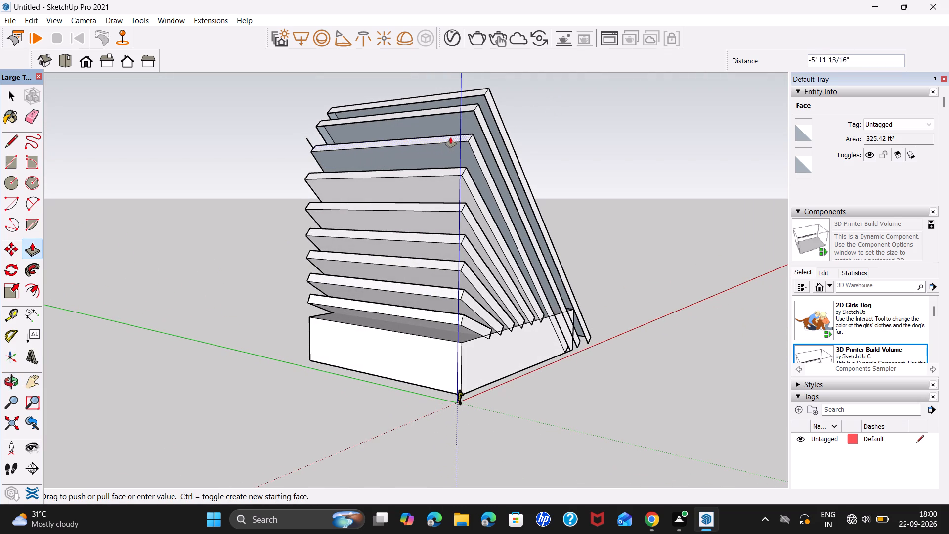
click(449, 136)
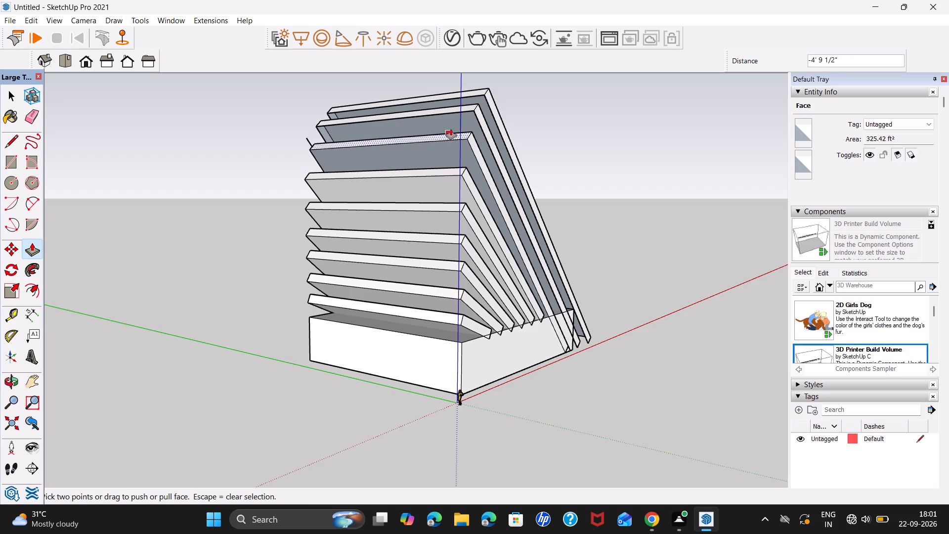
Push/Pull the top end face of the outermost long slab outward by about 6'1 3/4".
middle_drag(561, 124, 459, 148)
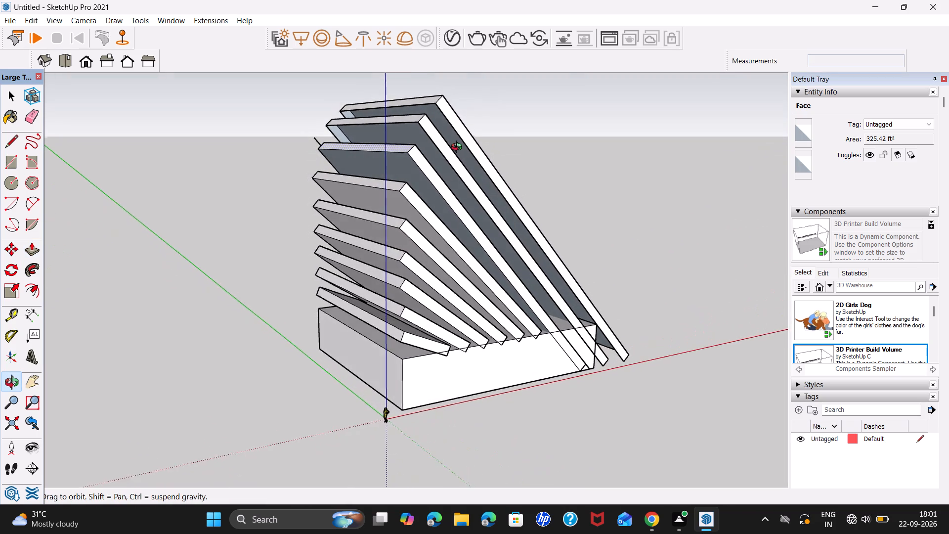
middle_drag(459, 148, 427, 193)
scroll(427, 193, up, 1)
click(414, 116)
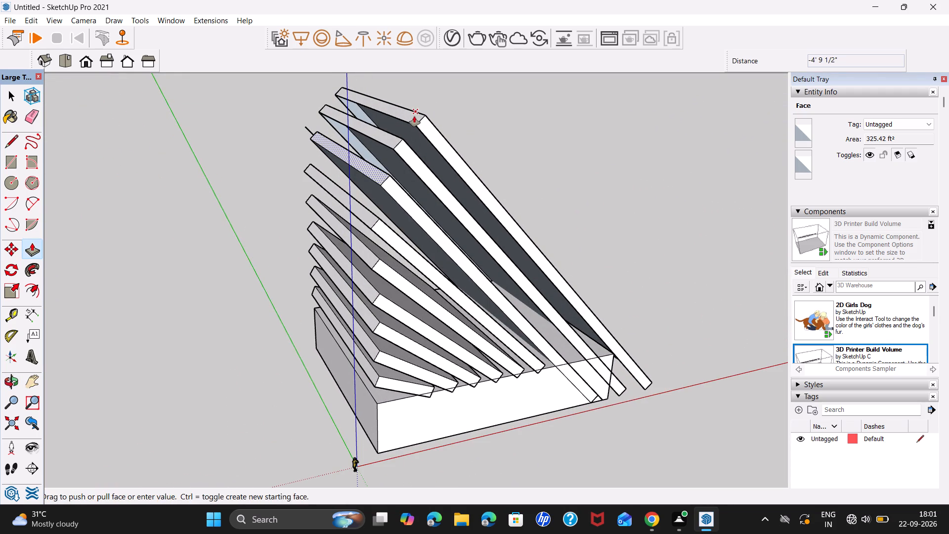
key(space)
click(414, 113)
click(414, 115)
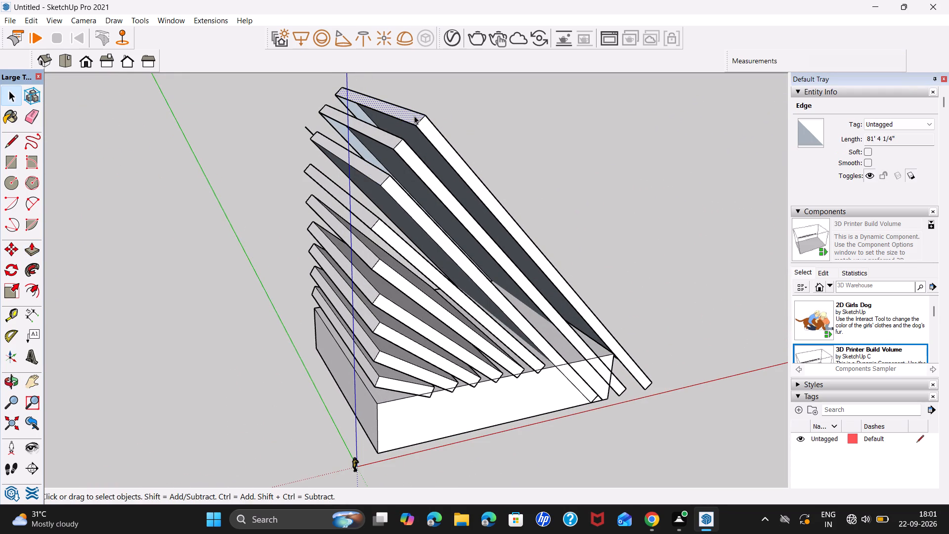
key(p)
click(414, 116)
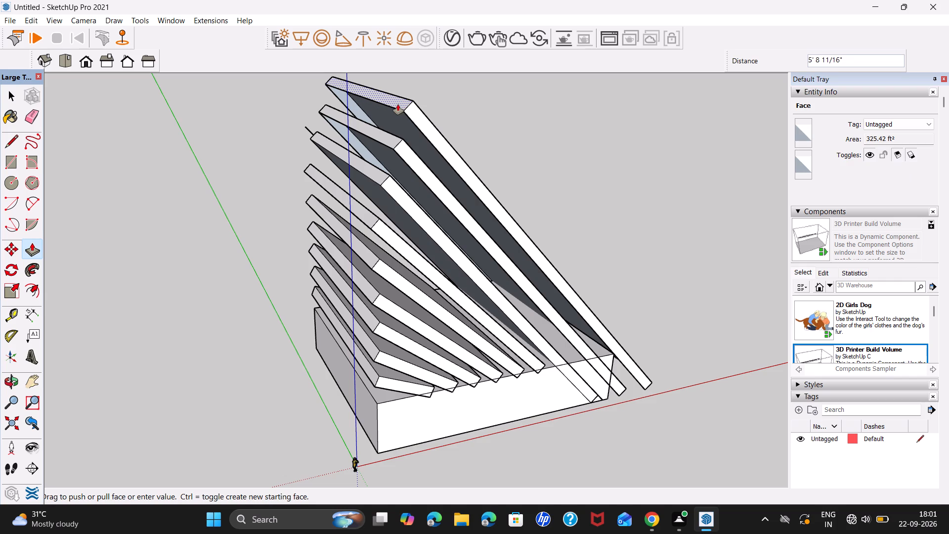
click(397, 104)
Push/Pull the top end face of the middle long slab slightly outward.
middle_drag(589, 229, 523, 214)
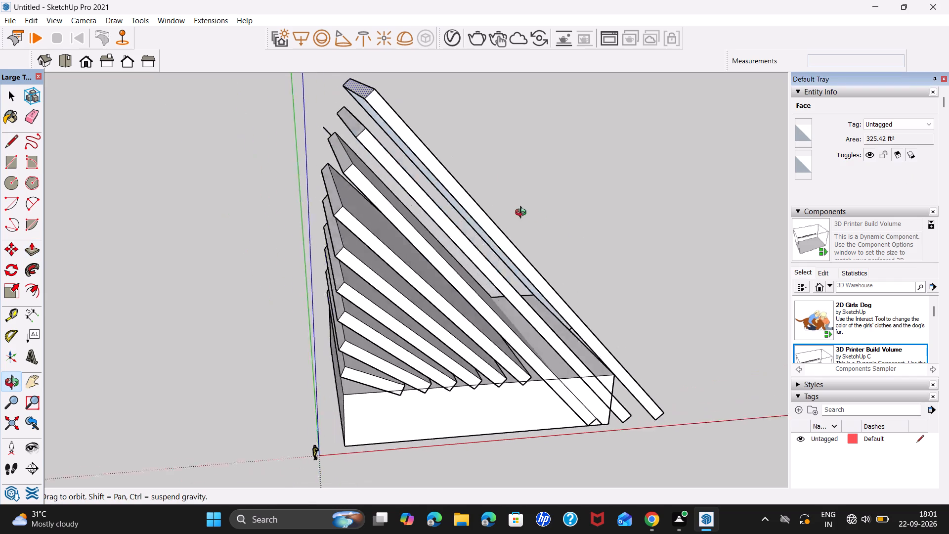
middle_drag(523, 214, 464, 172)
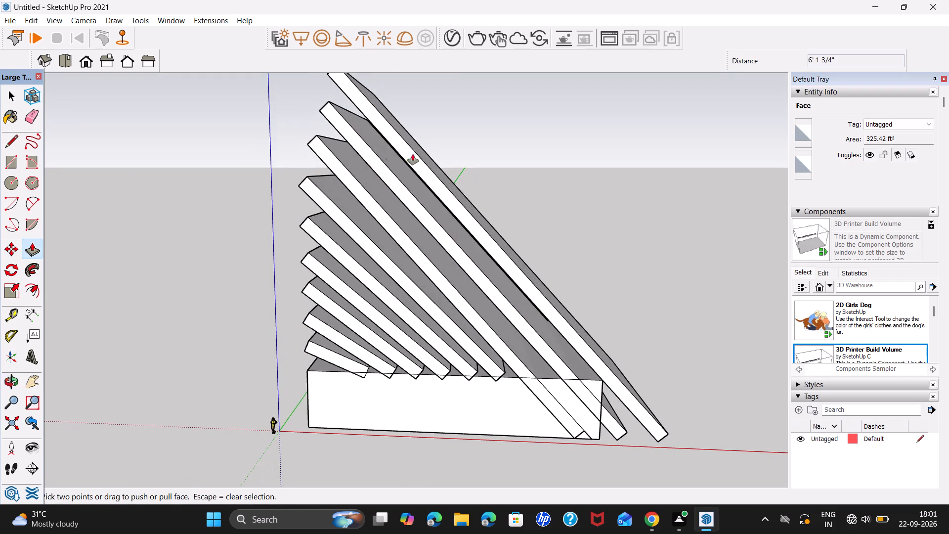
scroll(334, 172, up, 1)
scroll(339, 181, down, 5)
middle_drag(339, 181, 368, 221)
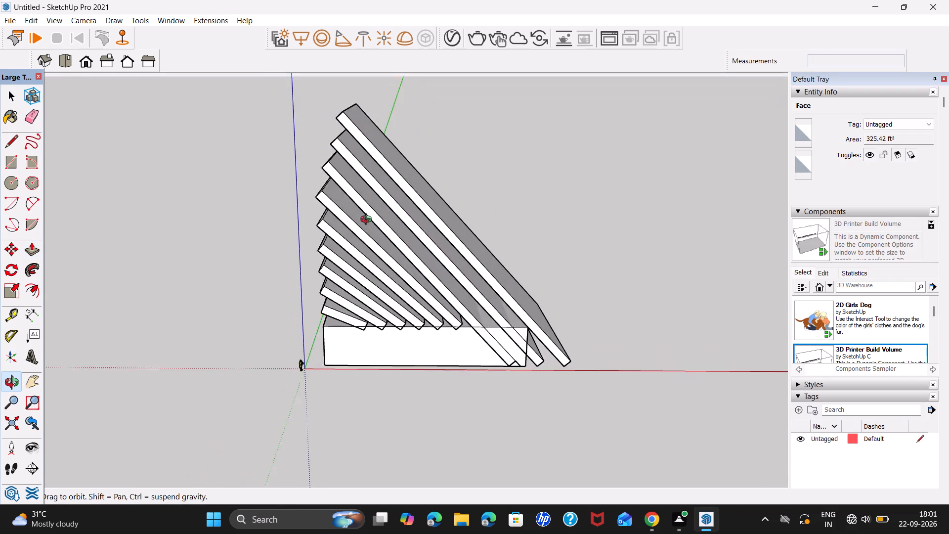
middle_drag(368, 221, 527, 242)
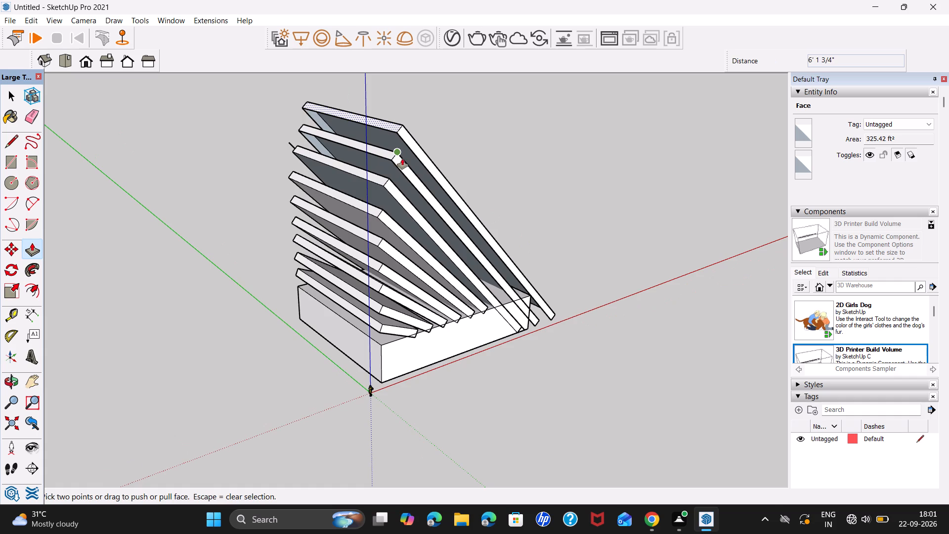
key(space)
click(389, 155)
key(p)
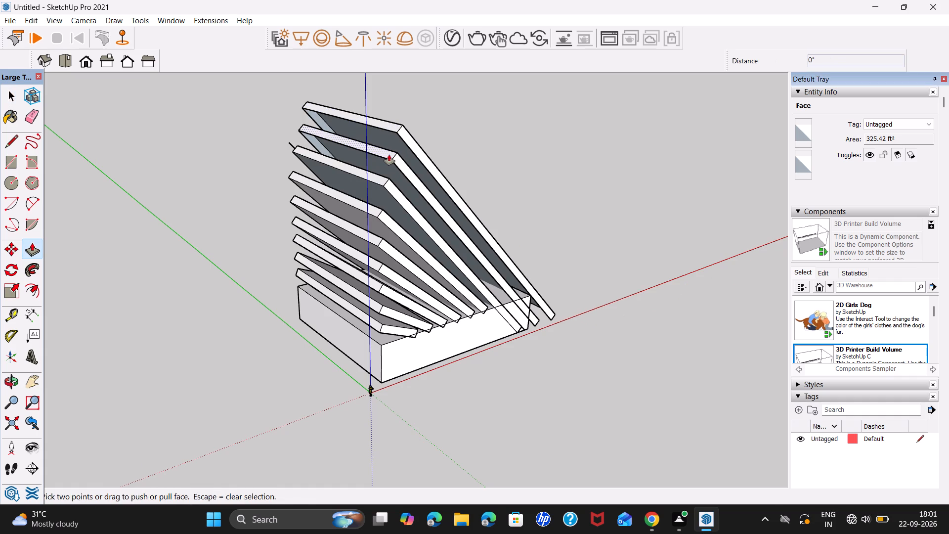
click(389, 155)
click(386, 152)
key(space)
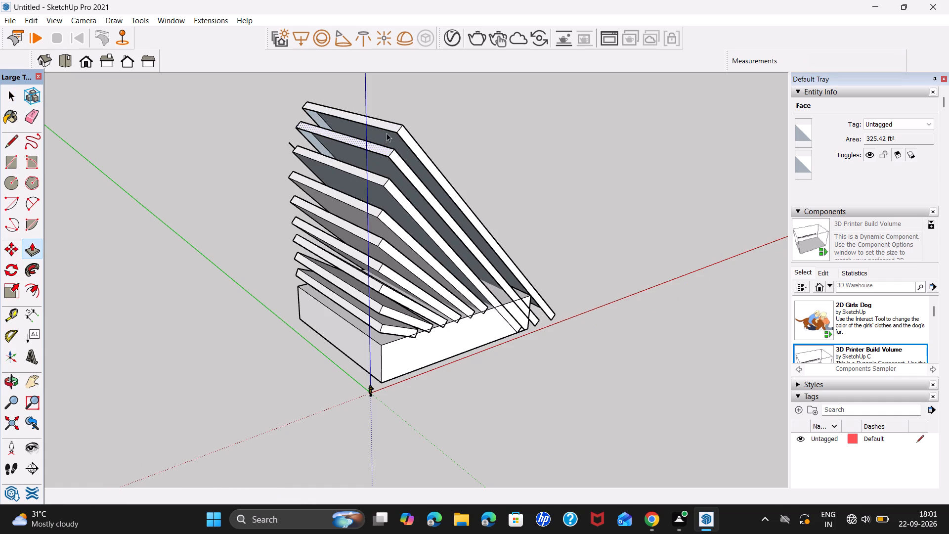
Push/Pull the top end face of the outermost long slab outward by about 8'2 13/16".
click(384, 124)
key(p)
click(385, 126)
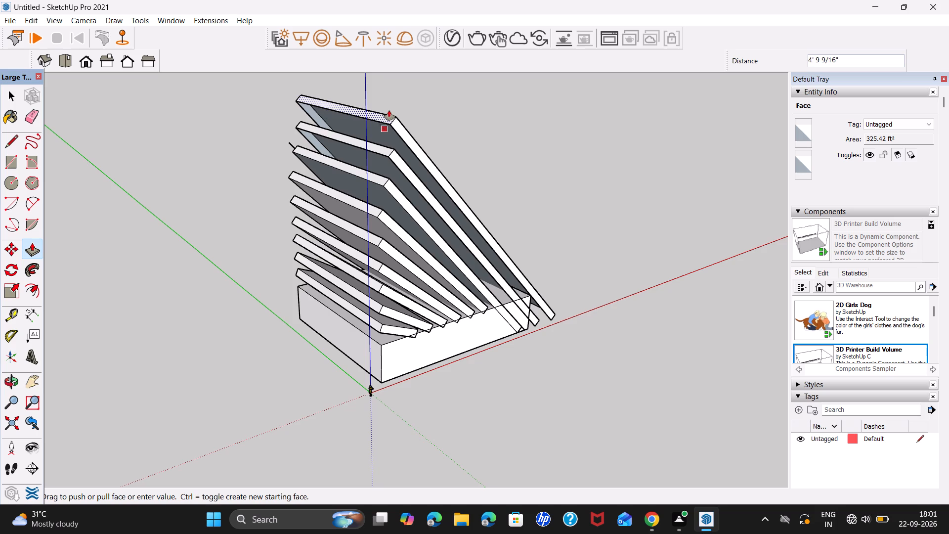
scroll(387, 109, down, 4)
middle_drag(389, 114, 299, 128)
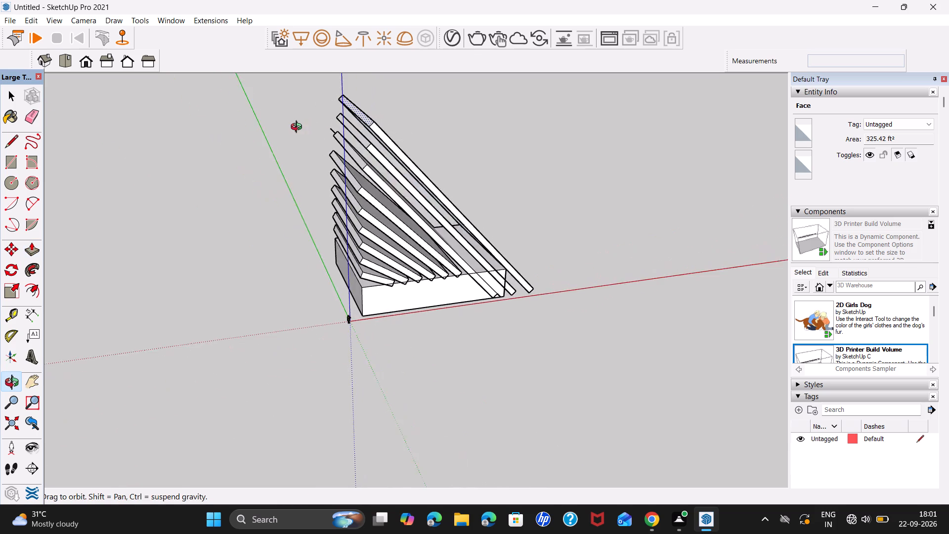
middle_drag(299, 128, 255, 139)
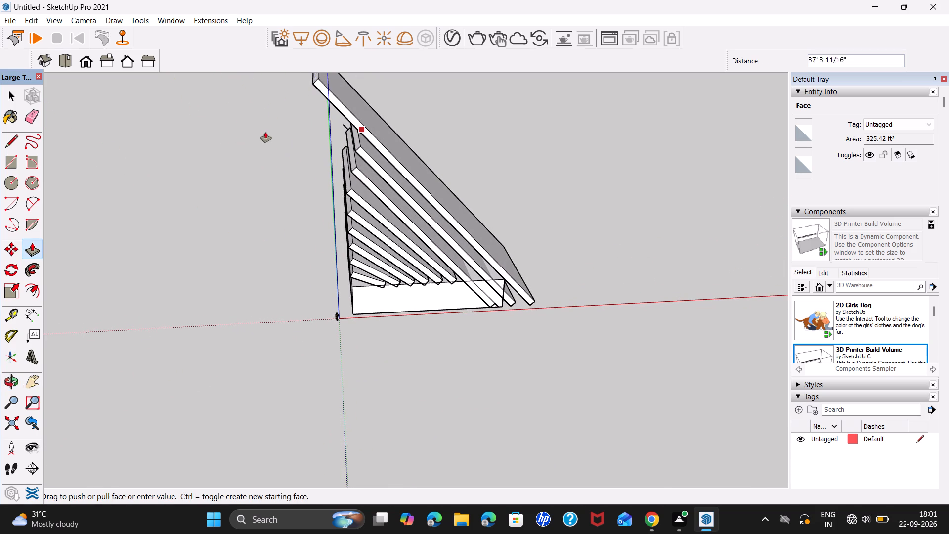
click(350, 121)
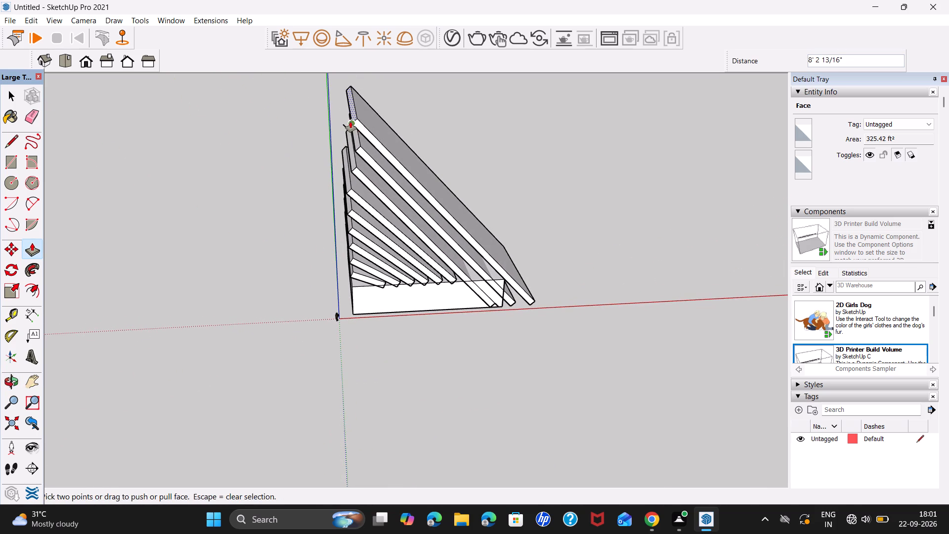
key(space)
Push/Pull the top end face of the outermost long slab back inward by about 2'5".
middle_drag(419, 250, 418, 174)
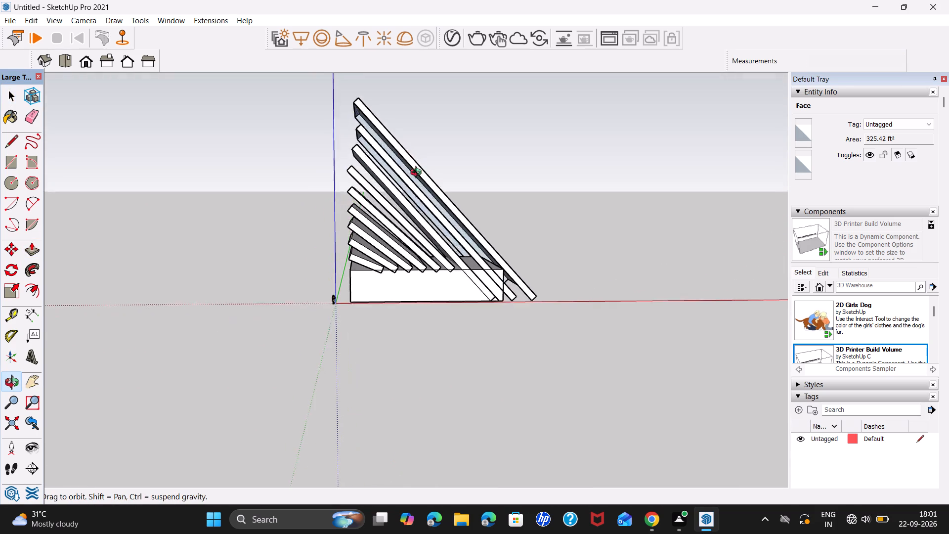
middle_drag(418, 174, 446, 231)
key(p)
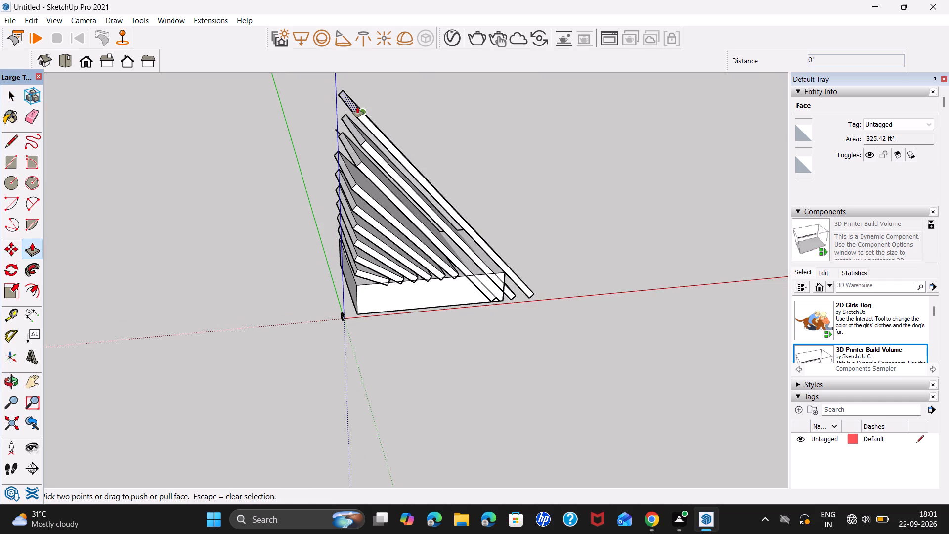
click(357, 107)
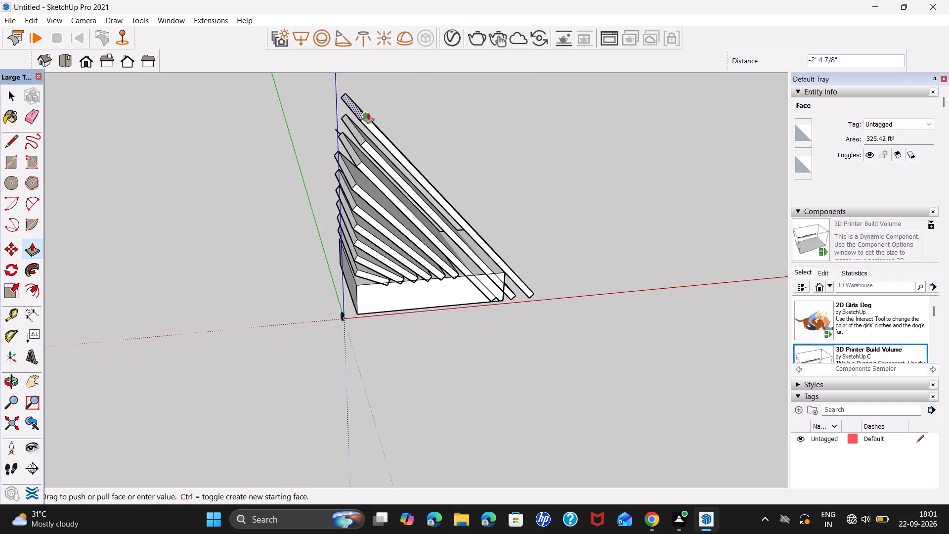
click(368, 113)
Examine how the slabs' top ends line up and how the long slabs' lower ends meet the block.
middle_drag(394, 182, 345, 139)
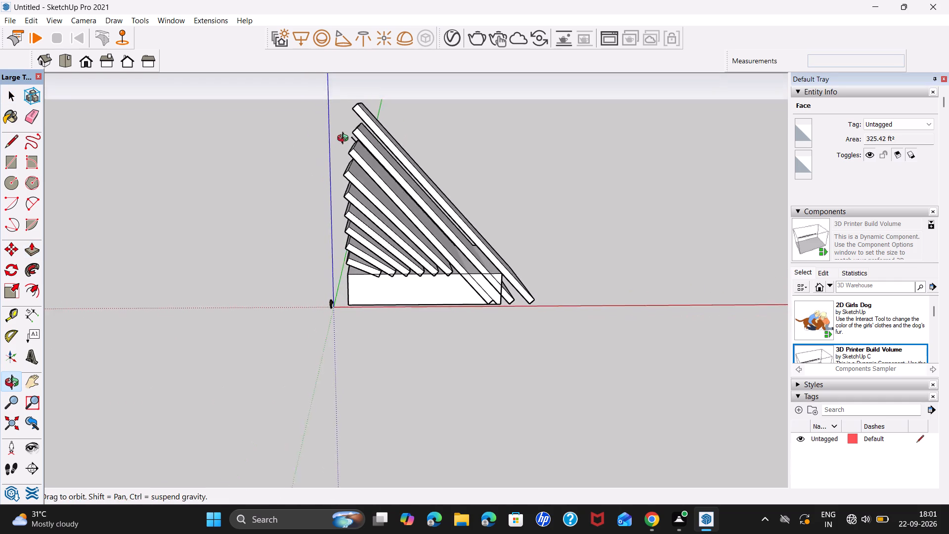
middle_drag(345, 139, 341, 134)
right_click(343, 136)
click(468, 130)
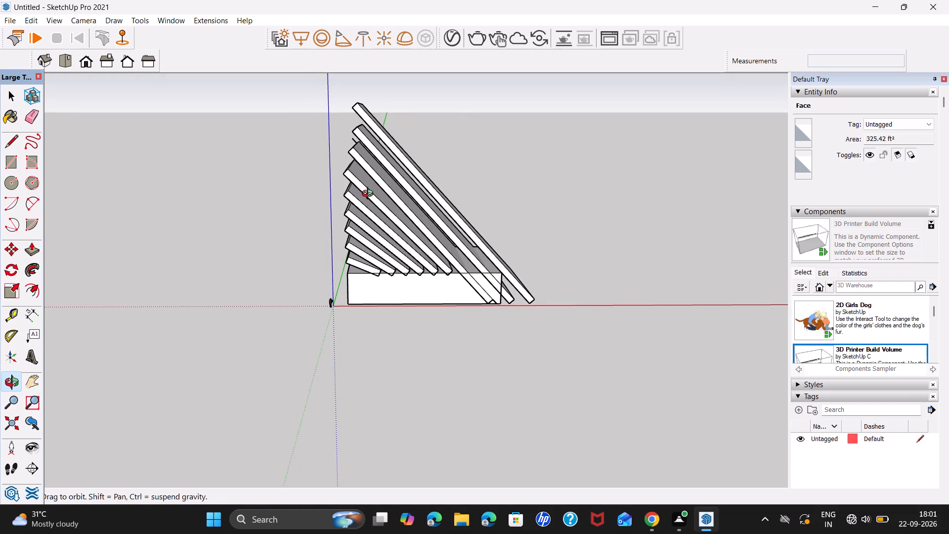
middle_drag(551, 343, 555, 238)
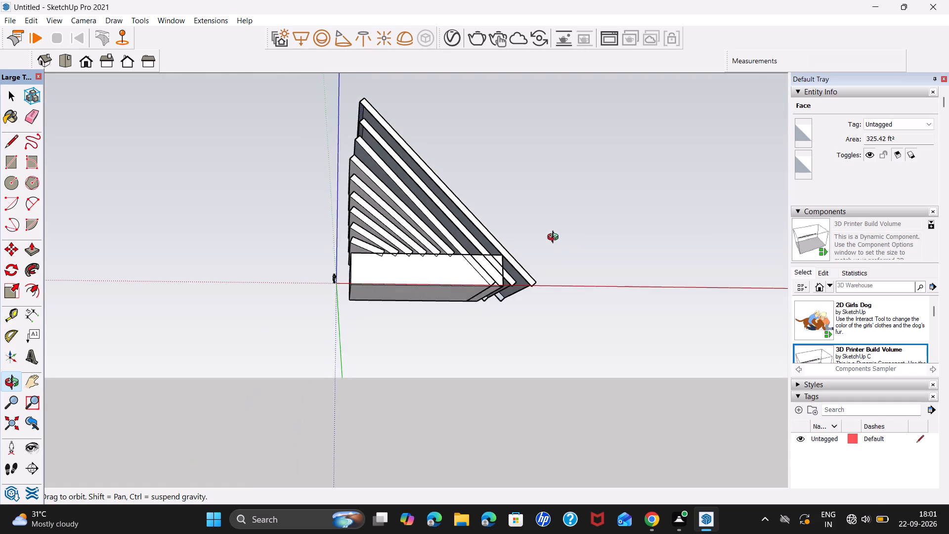
middle_drag(555, 238, 511, 253)
scroll(451, 283, up, 6)
middle_drag(413, 277, 412, 303)
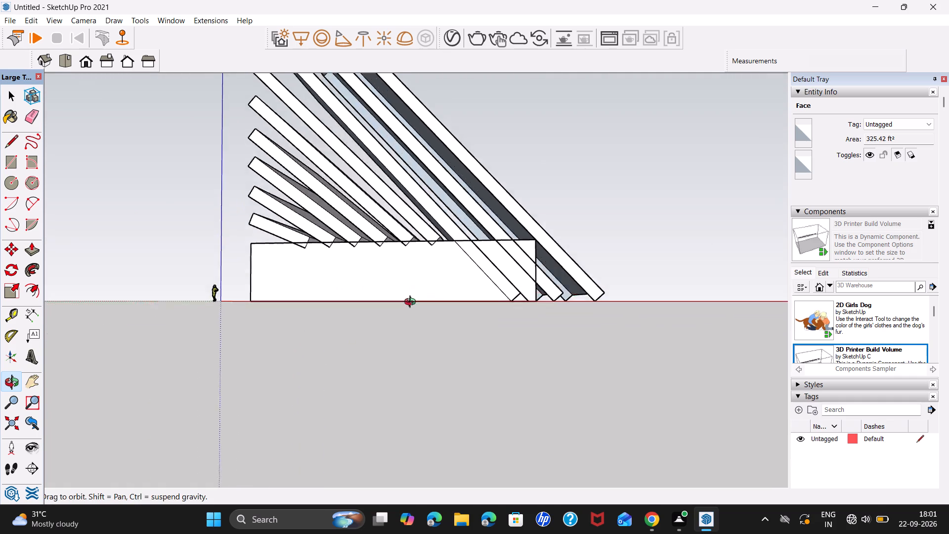
middle_drag(412, 303, 428, 326)
scroll(340, 273, up, 1)
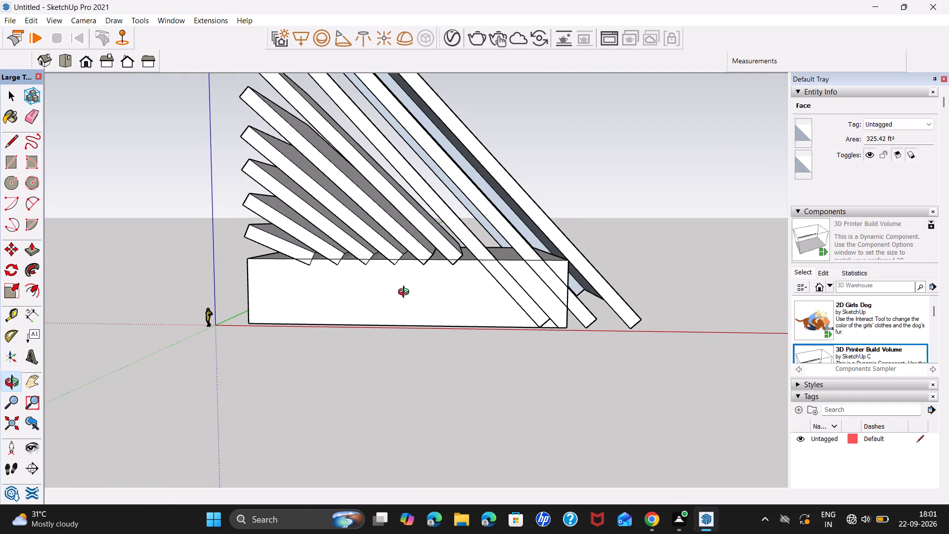
middle_drag(406, 293, 372, 442)
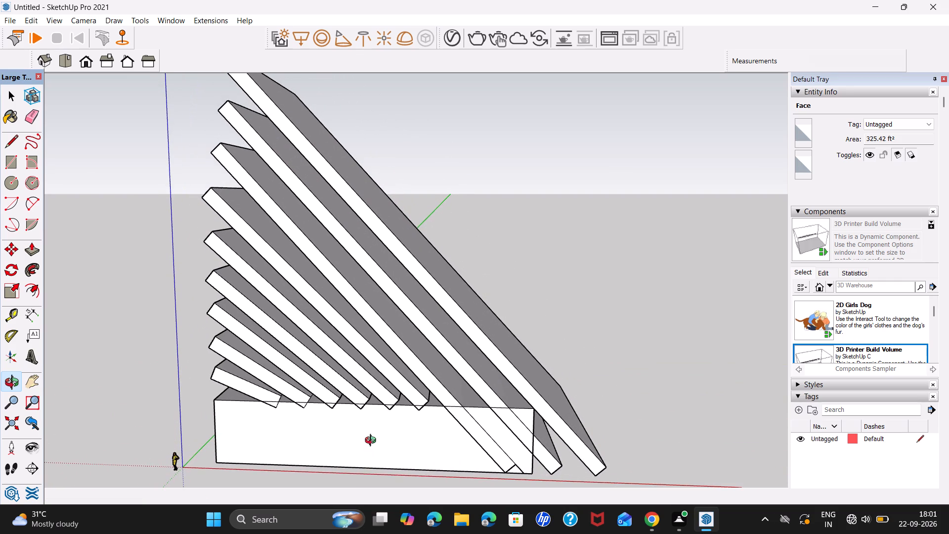
scroll(394, 441, up, 2)
scroll(406, 438, down, 4)
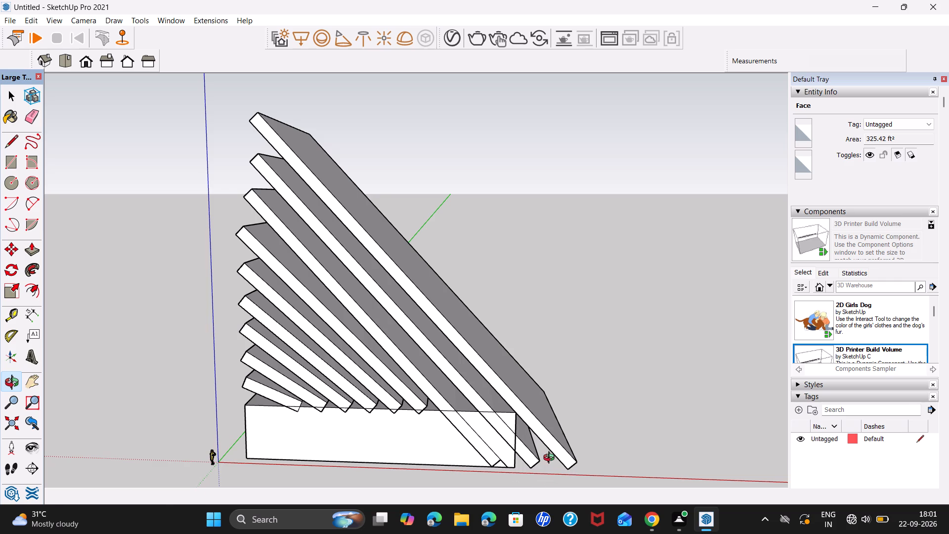
middle_drag(551, 459, 452, 395)
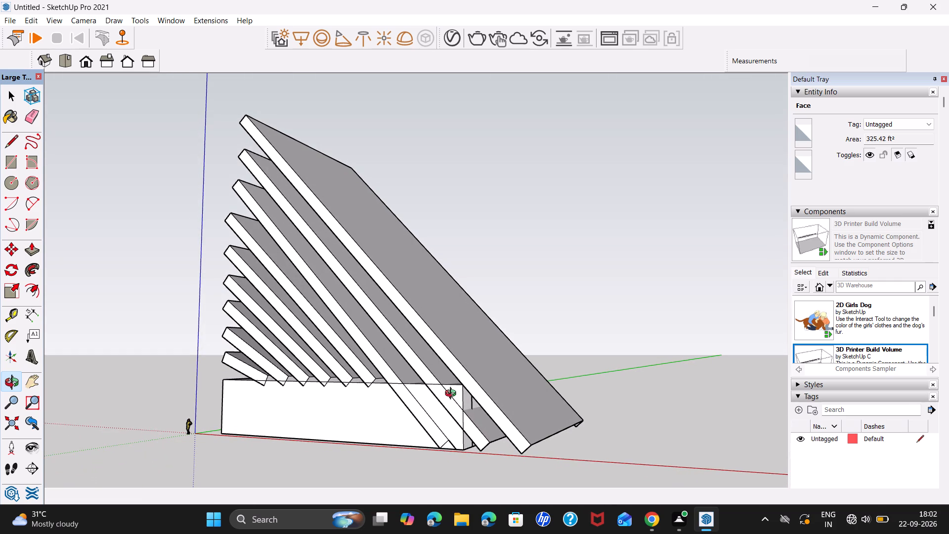
scroll(453, 395, up, 1)
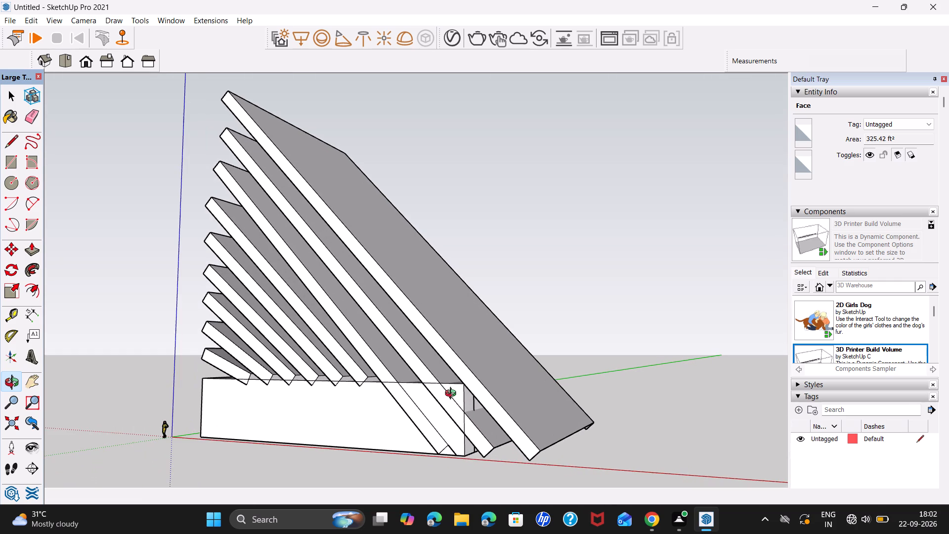
scroll(453, 395, down, 5)
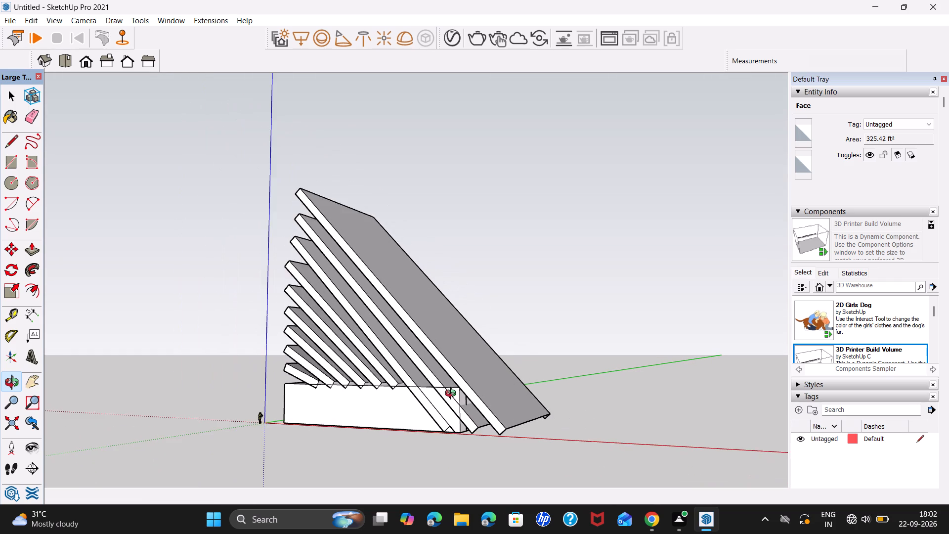
Examine the finished stack of sloping slabs and its base block from several sides.
scroll(453, 395, down, 4)
middle_drag(617, 444, 426, 378)
scroll(388, 393, down, 6)
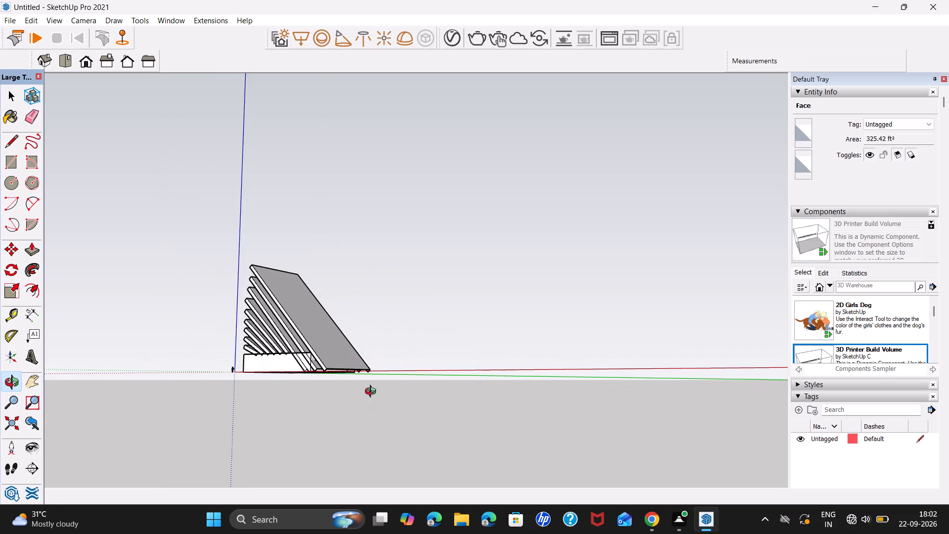
middle_drag(372, 393, 584, 466)
scroll(431, 392, up, 4)
shift+middle_drag(430, 390, 417, 386)
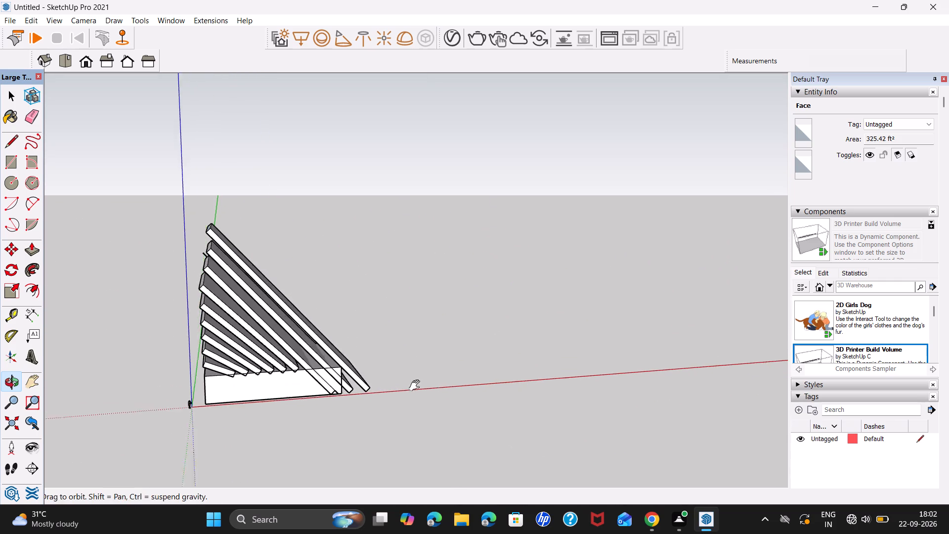
shift+middle_drag(417, 386, 347, 368)
middle_drag(479, 363, 397, 396)
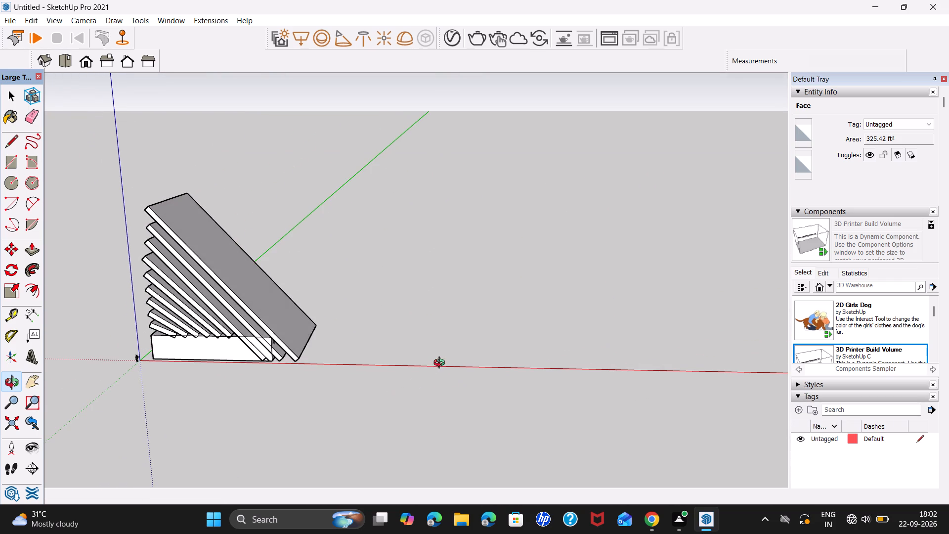
scroll(448, 358, up, 1)
shift+middle_drag(482, 354, 440, 357)
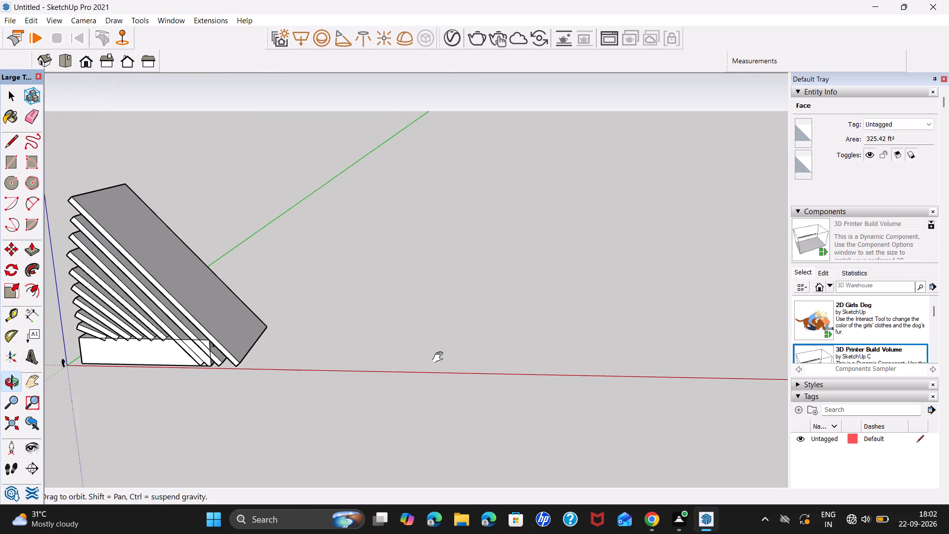
shift+middle_drag(440, 357, 436, 357)
key(space)
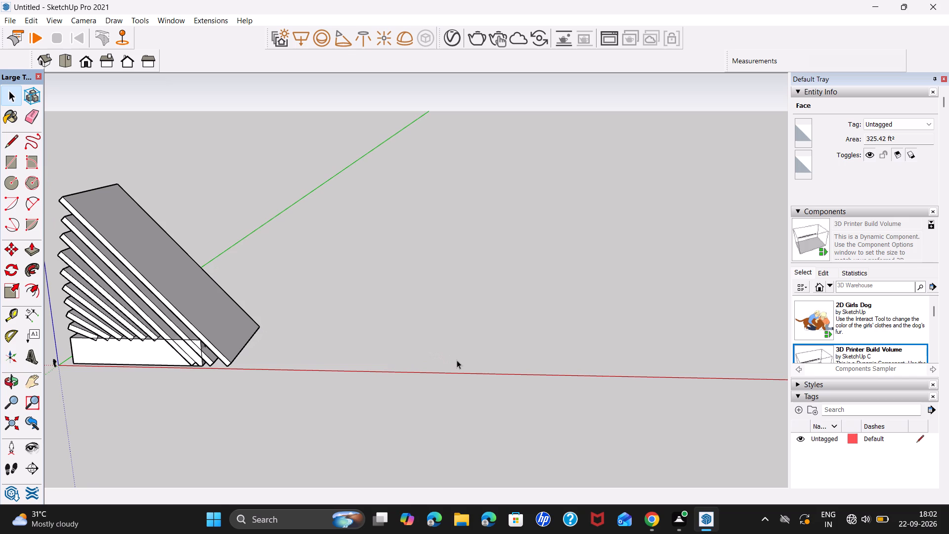
Draw a rectangle of about 54,704 ft² on the ground in the open area beside the slab stack.
key(r)
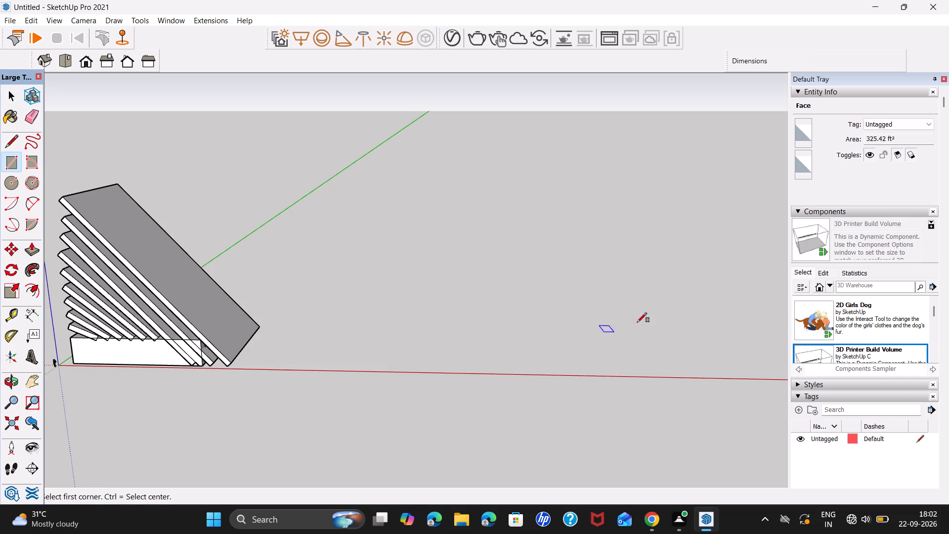
click(346, 254)
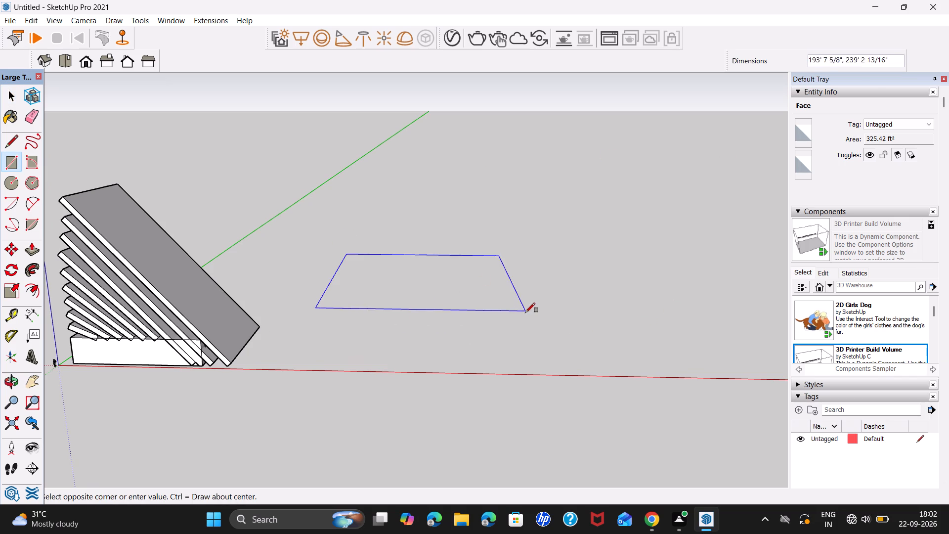
click(528, 329)
Push/Pull the new ground rectangle upward by about 54'1" to form a block.
key(space)
click(443, 304)
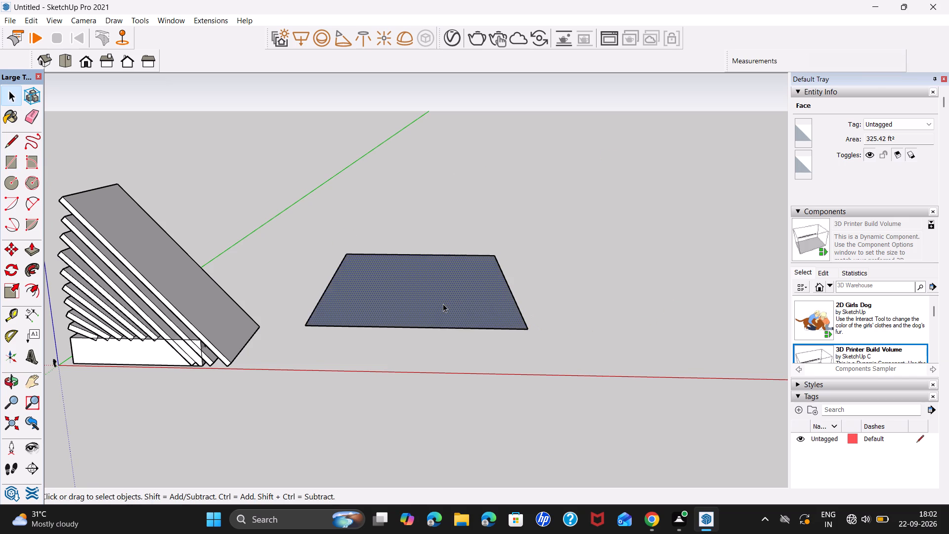
key(p)
click(443, 304)
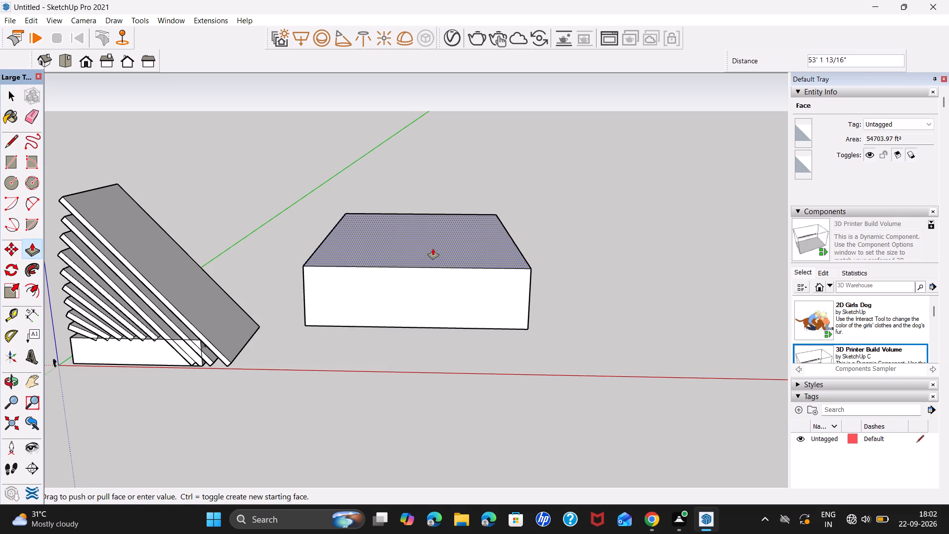
click(433, 248)
Push/Pull the new block's side face farthest from the slab stack outward by about 31'10 3/4".
middle_drag(583, 320, 571, 332)
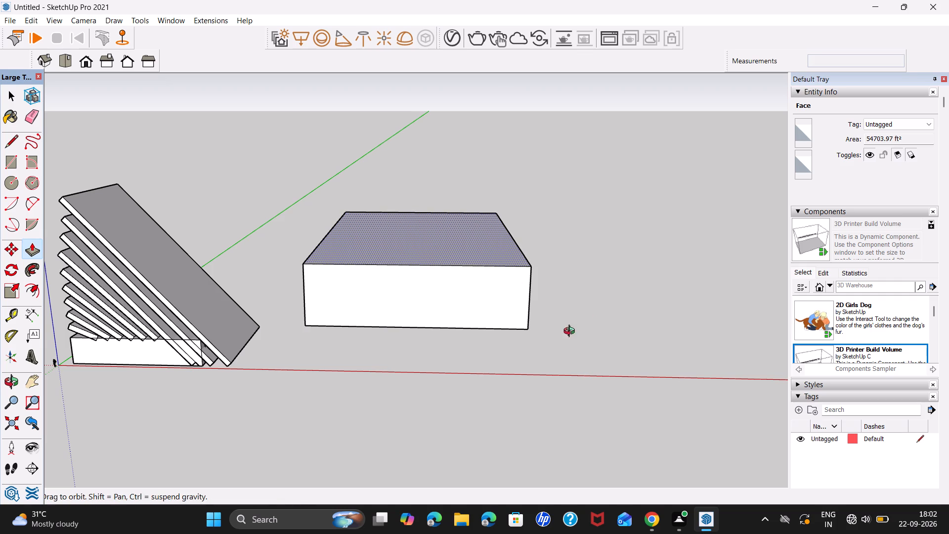
middle_drag(571, 332, 418, 322)
click(554, 312)
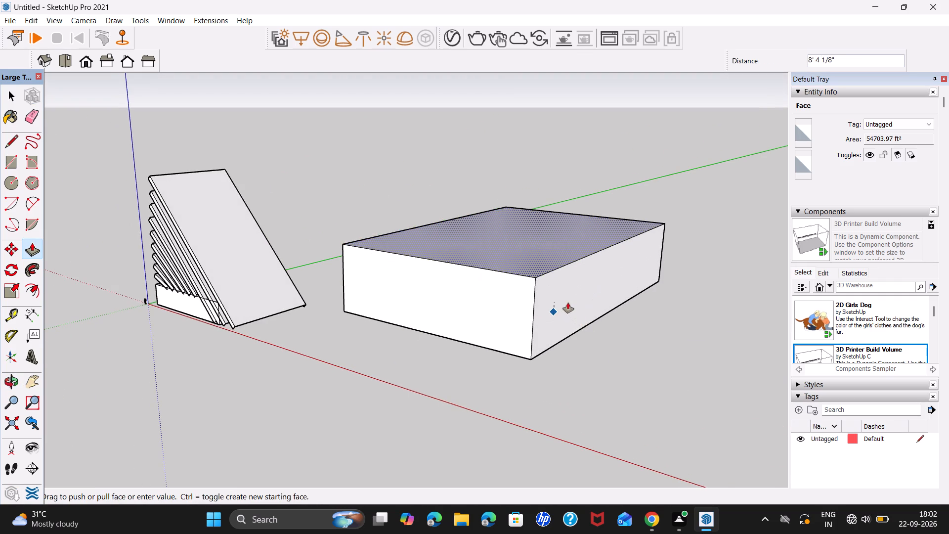
key(space)
click(571, 309)
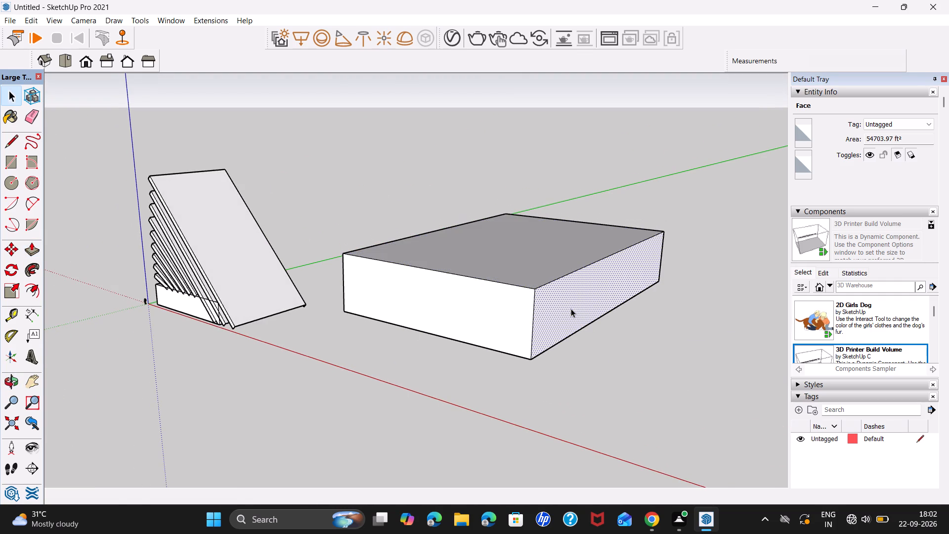
key(p)
click(571, 309)
click(608, 324)
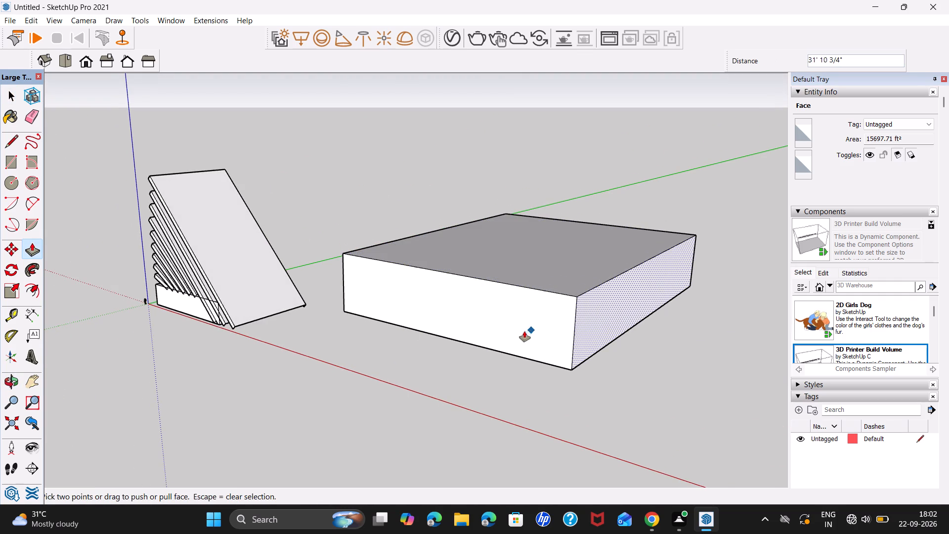
key(space)
Draw an inset rectangle of about 252'4" by 195'1" on the new block's top face, leaving a narrow rim.
middle_drag(570, 346, 462, 393)
key(r)
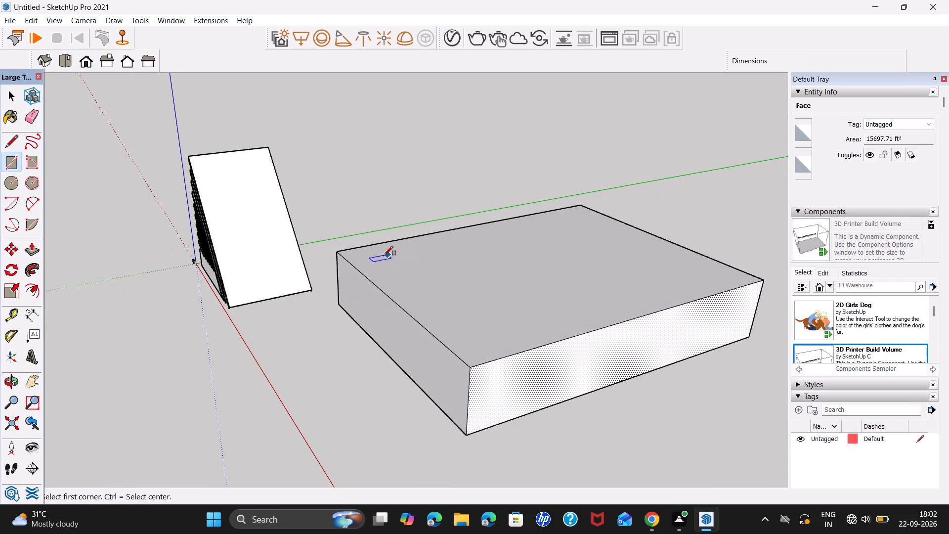
click(359, 253)
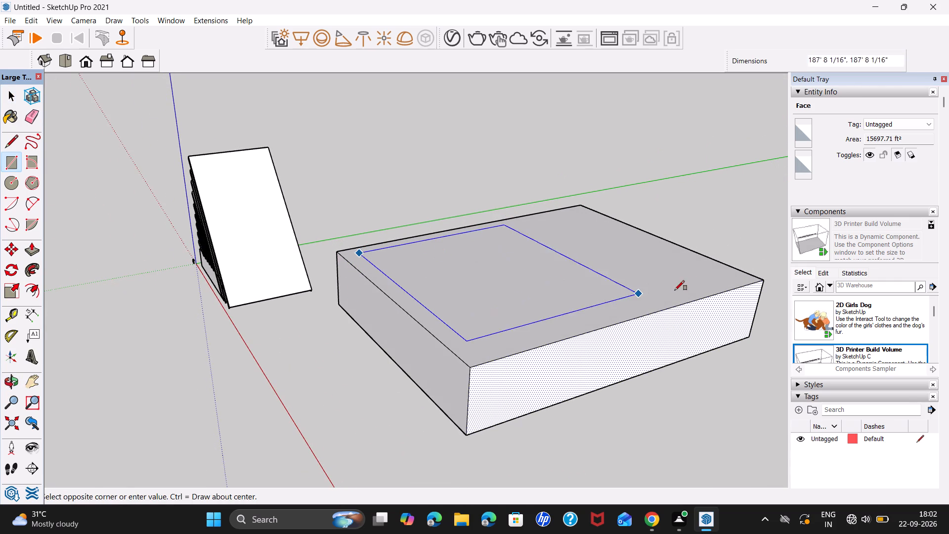
click(733, 279)
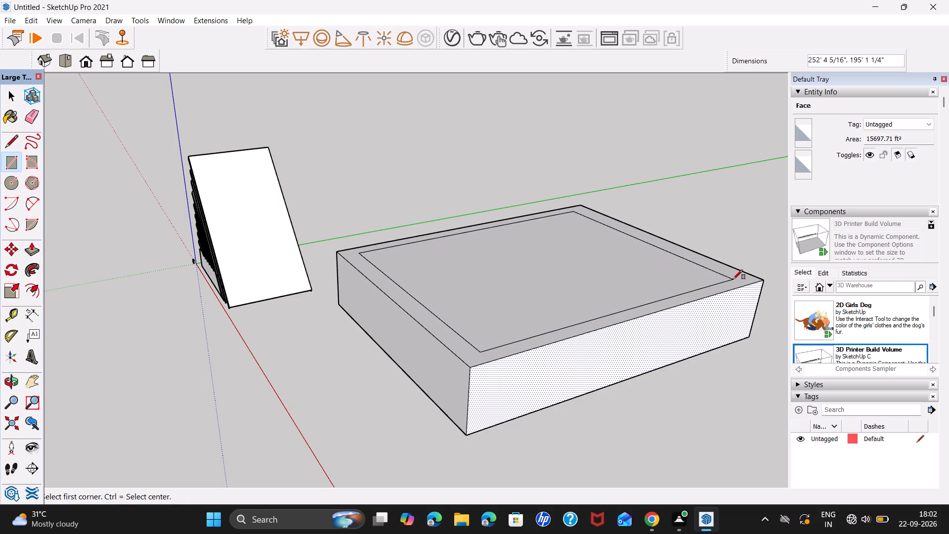
Delete the inner top face inside the rim to open up the new block.
key(space)
click(633, 274)
key(Delete)
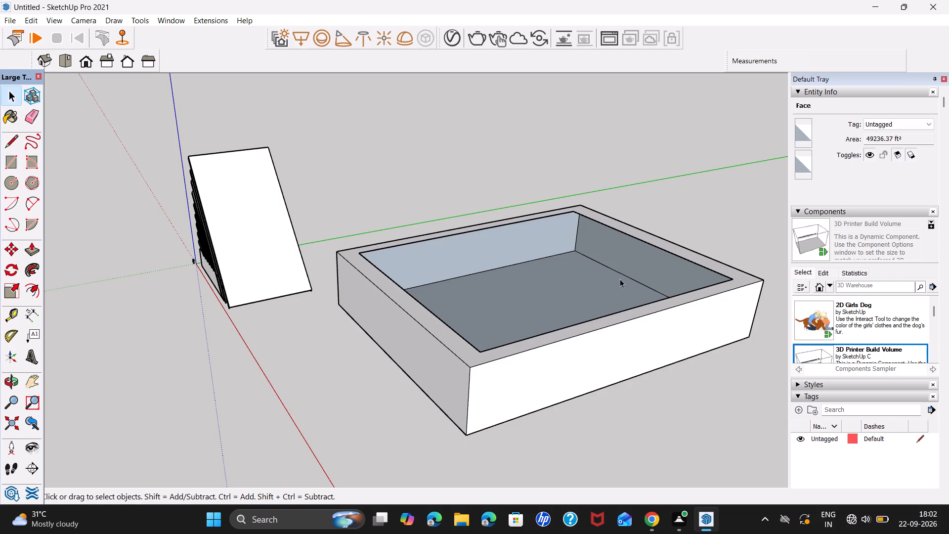
Make a group of the whole open box and clear the selection.
scroll(528, 325, down, 1)
middle_drag(495, 348, 616, 405)
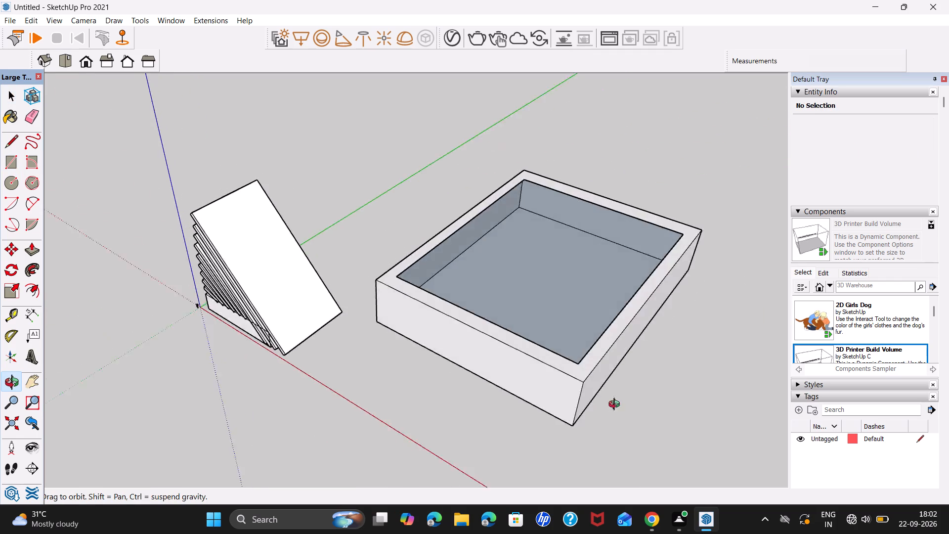
middle_drag(616, 405, 702, 331)
triple_click(577, 303)
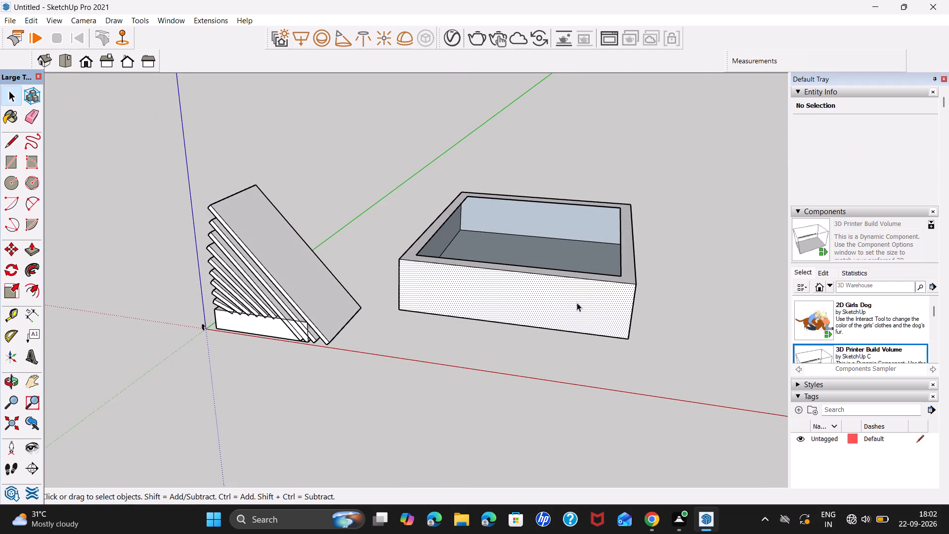
right_click(577, 303)
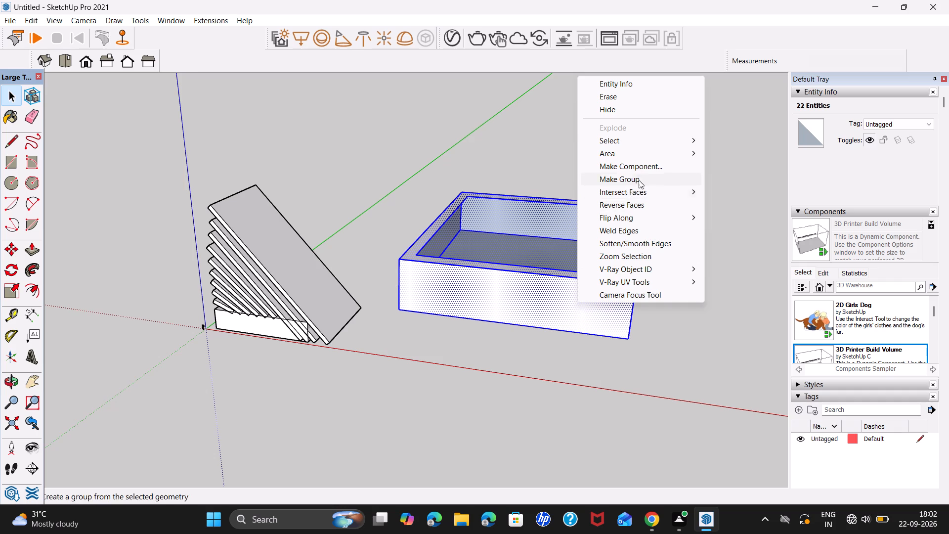
click(639, 175)
key(space)
middle_drag(648, 268, 646, 275)
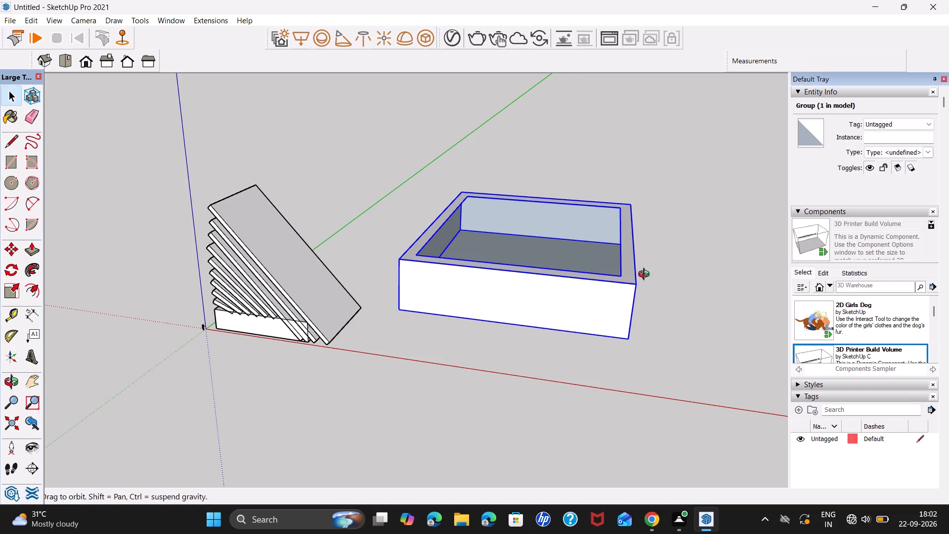
middle_drag(646, 275, 592, 333)
key(space)
click(740, 272)
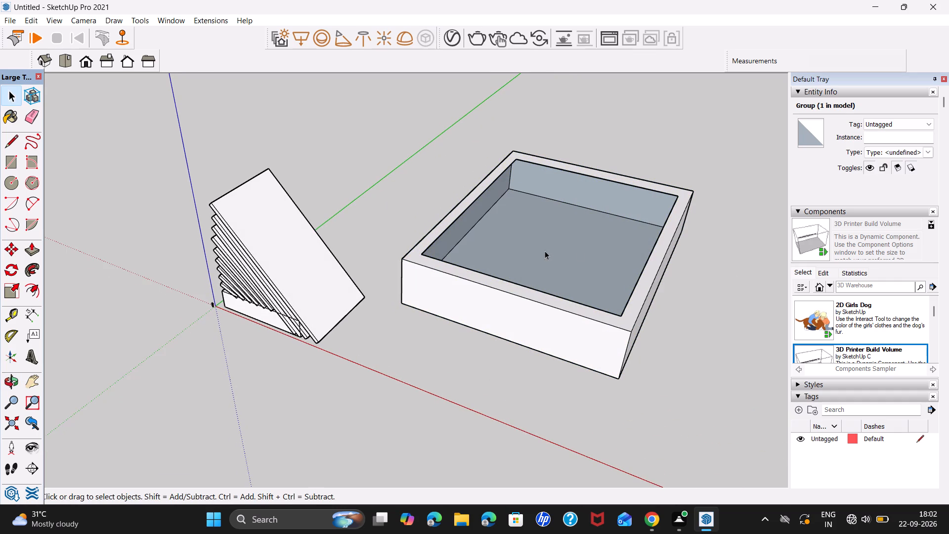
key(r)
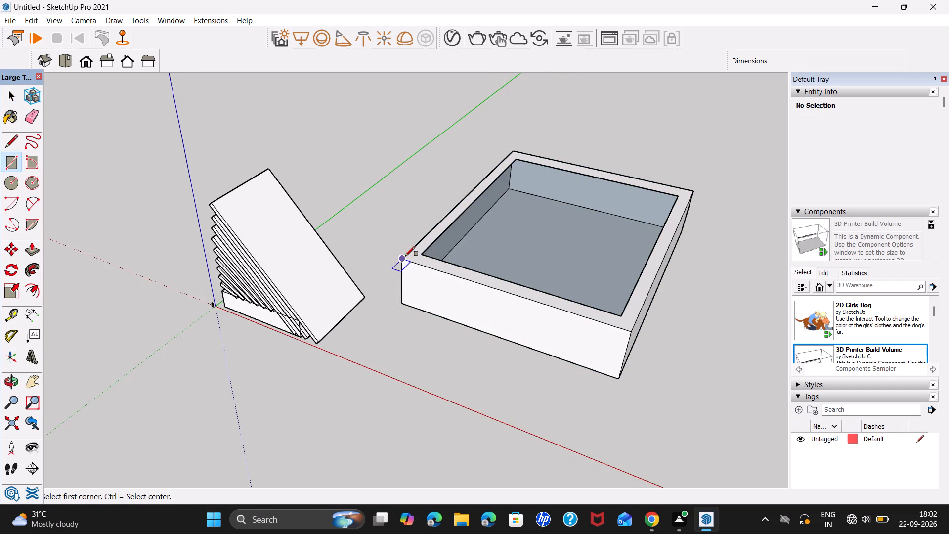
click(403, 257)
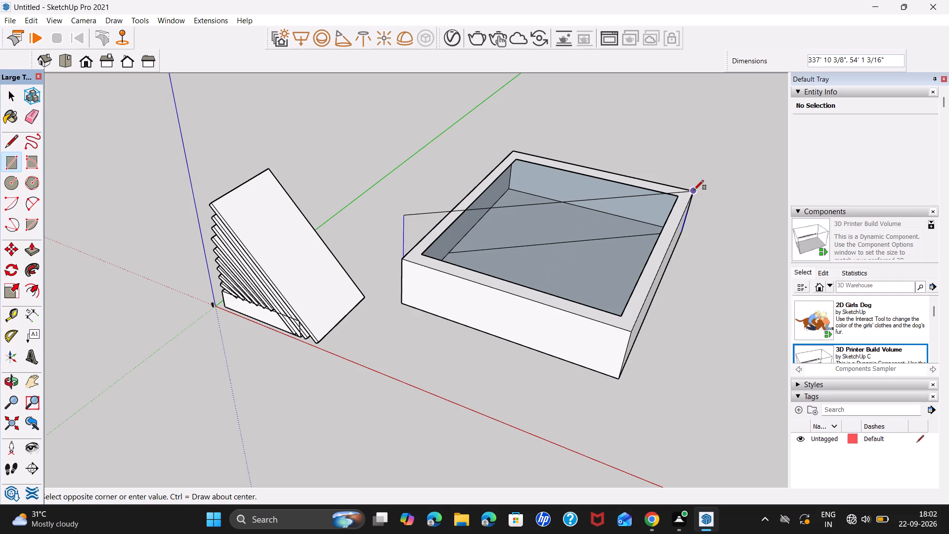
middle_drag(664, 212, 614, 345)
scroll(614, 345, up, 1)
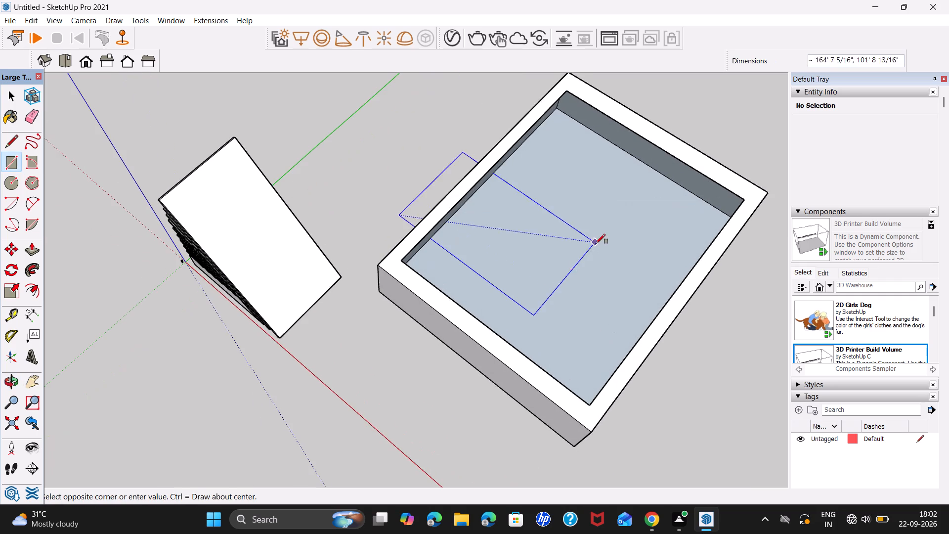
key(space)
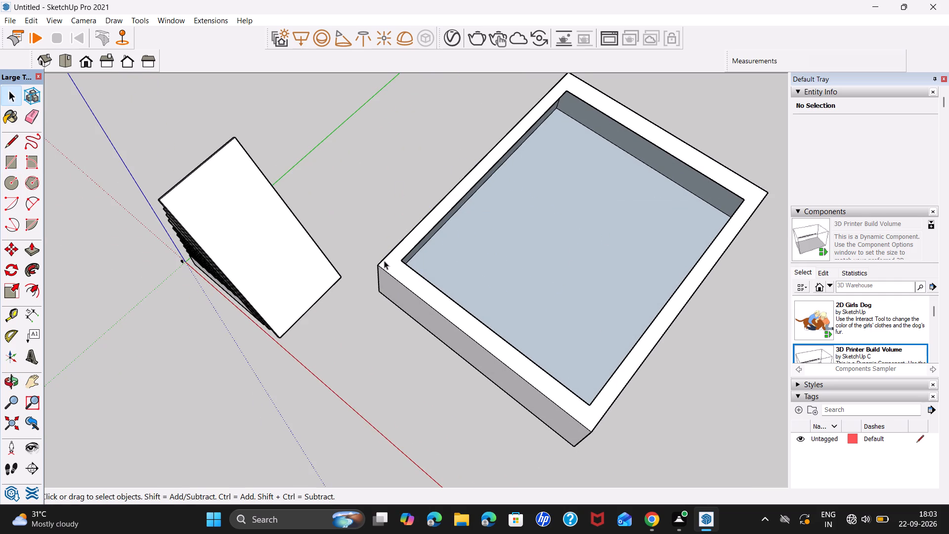
Draw a 290'2" by 220'5 1/16" rectangle over the open box's top between its opposite outer corners.
key(r)
click(381, 265)
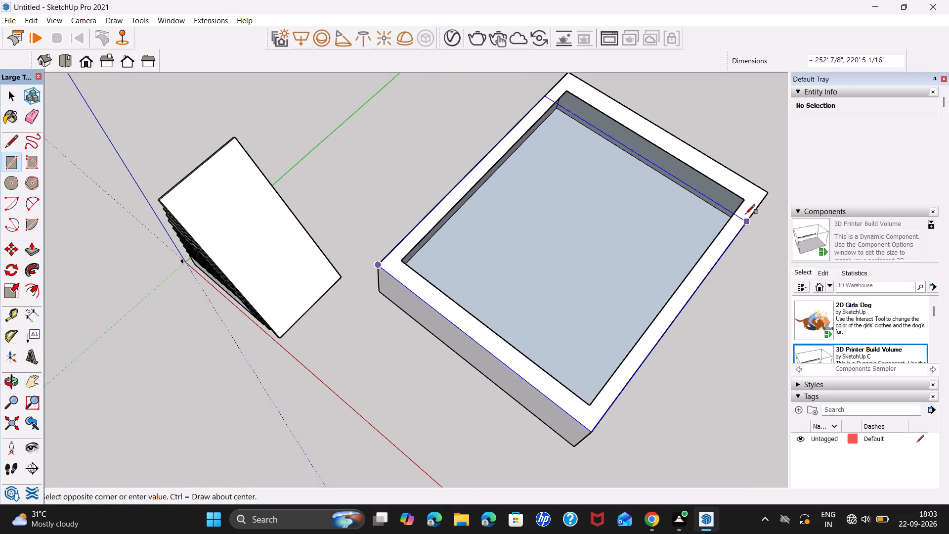
click(766, 195)
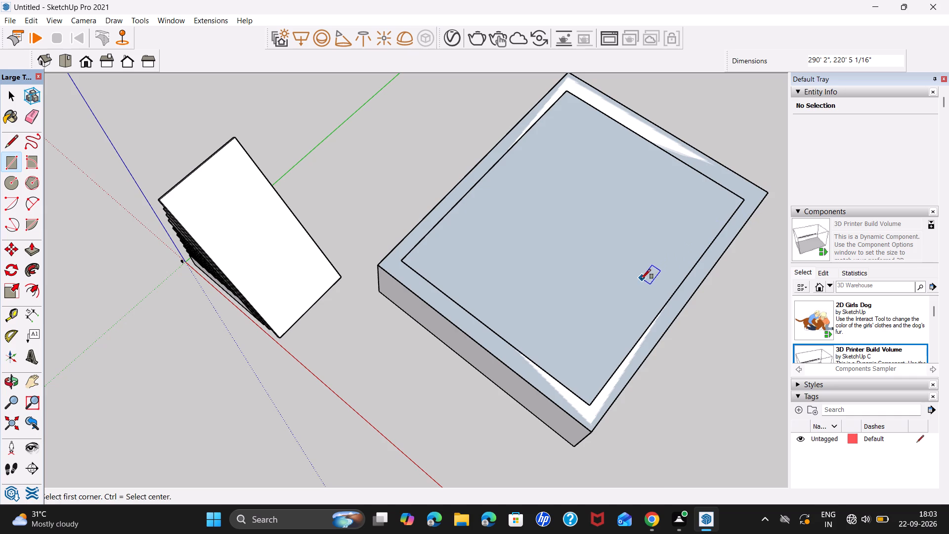
Reverse the orientation of the new face covering the box's top.
key(space)
right_click(644, 285)
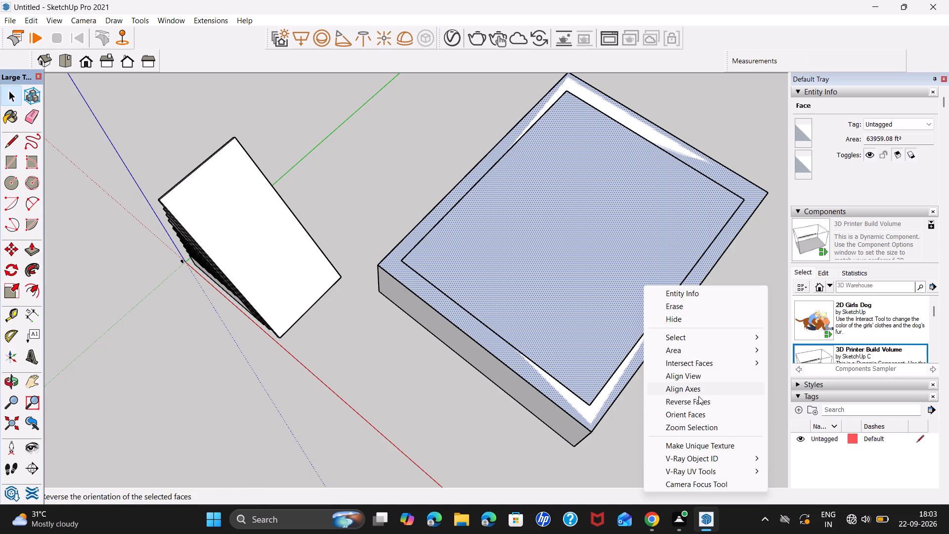
click(699, 397)
Draw a sloping line about 69'6" long from the box's top front edge to a point directly above its near corner.
middle_drag(531, 371, 634, 228)
scroll(626, 237, down, 3)
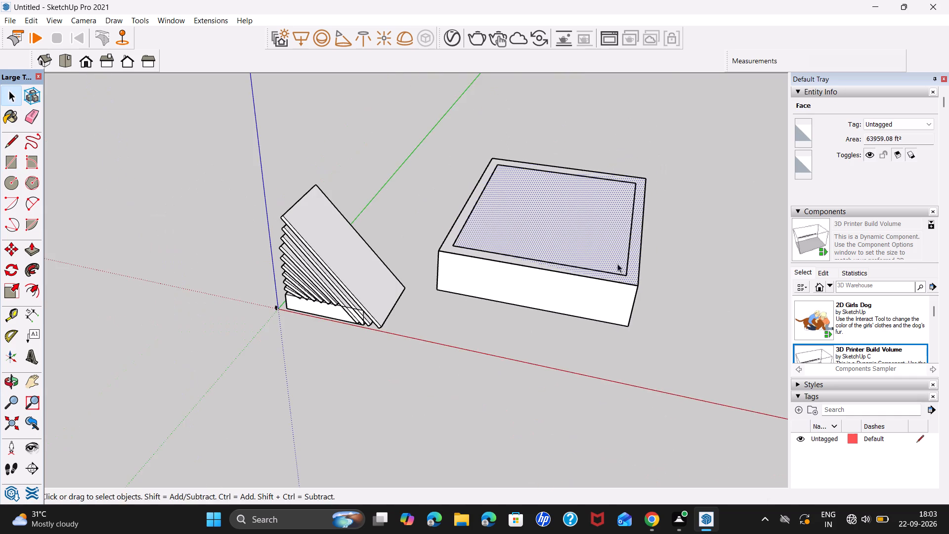
middle_drag(620, 294, 641, 192)
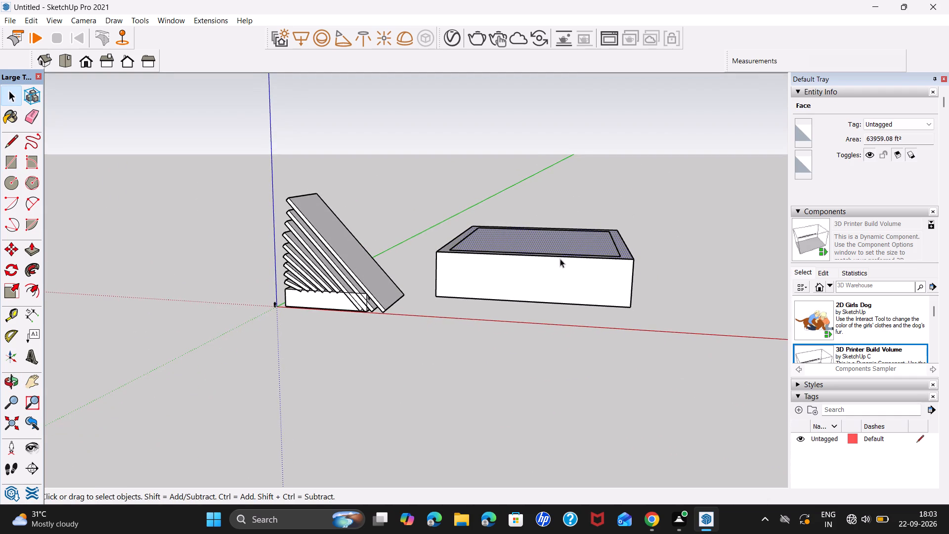
middle_drag(634, 282, 582, 265)
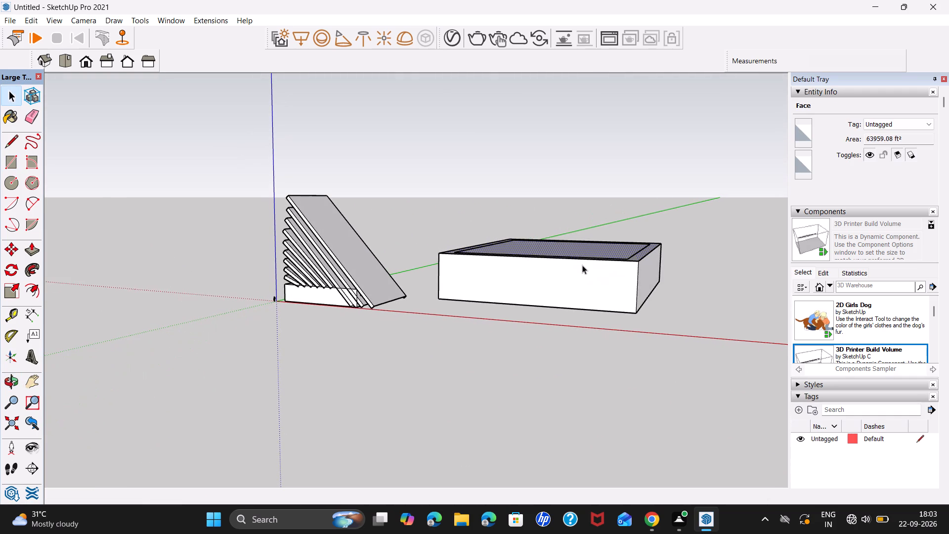
key(l)
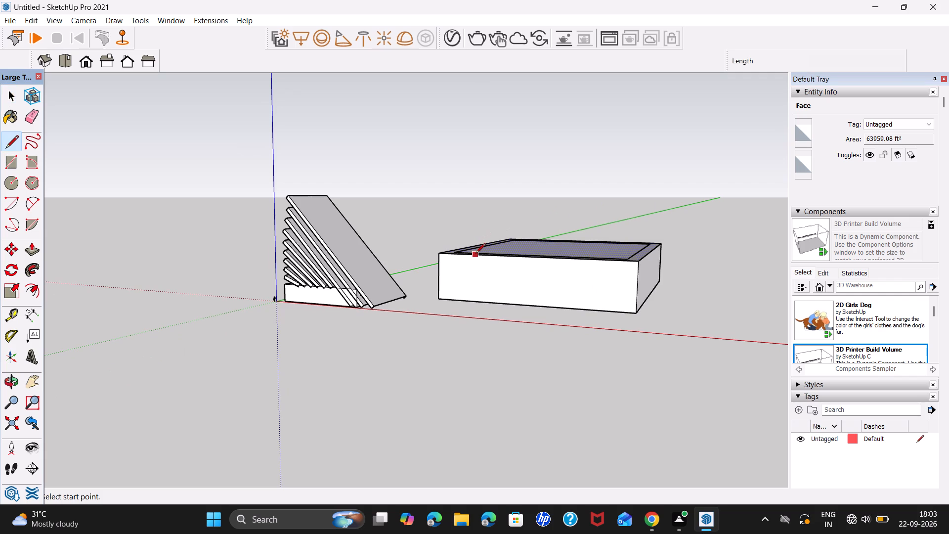
click(475, 254)
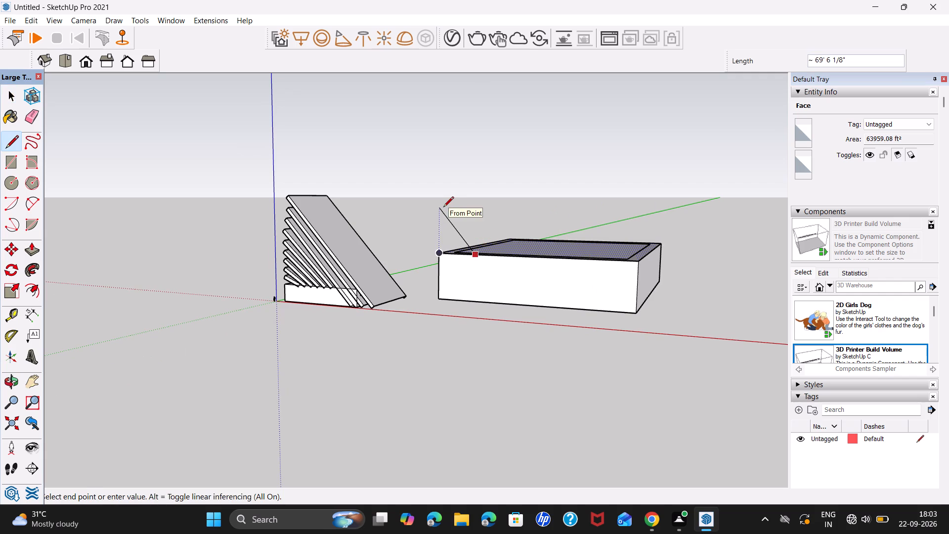
click(443, 208)
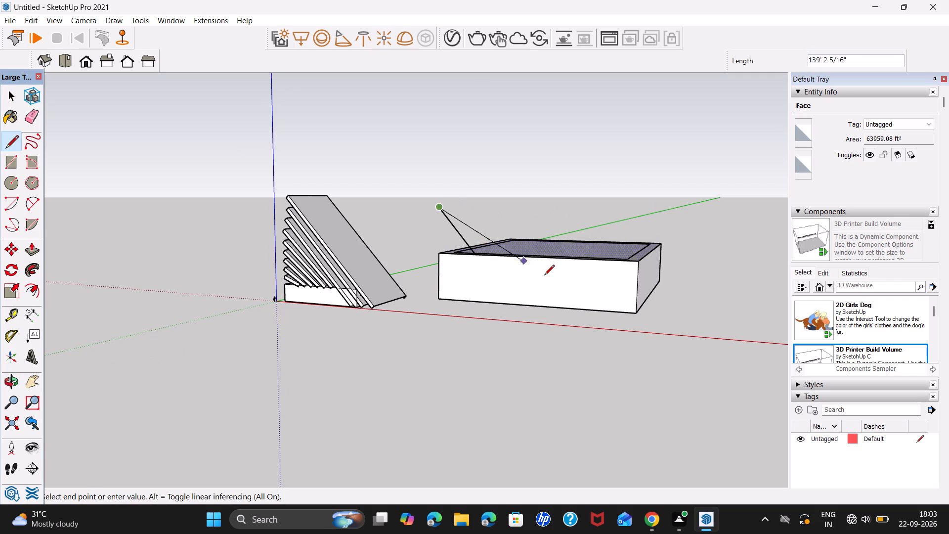
key(space)
Start a second line from the box's top front edge, a short distance from the first sloping line.
middle_drag(587, 288, 240, 321)
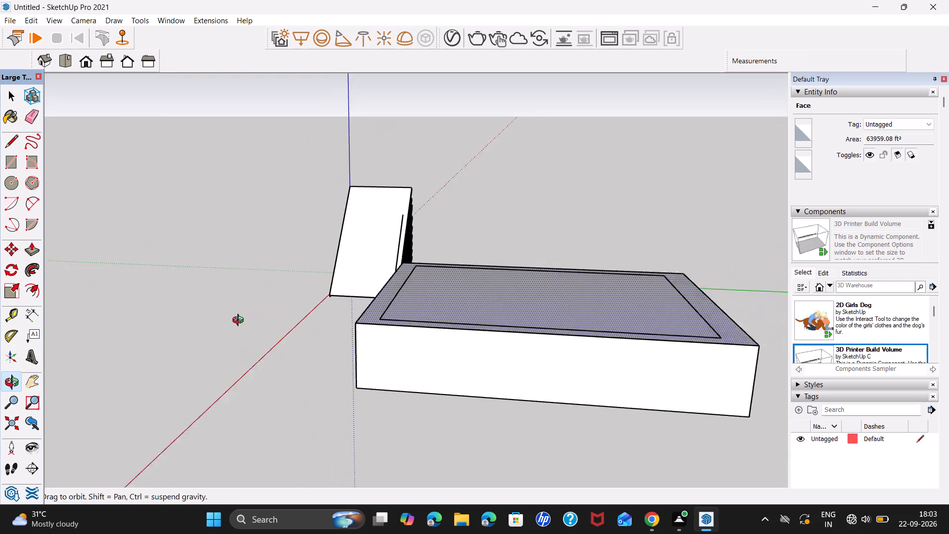
middle_drag(240, 321, 591, 267)
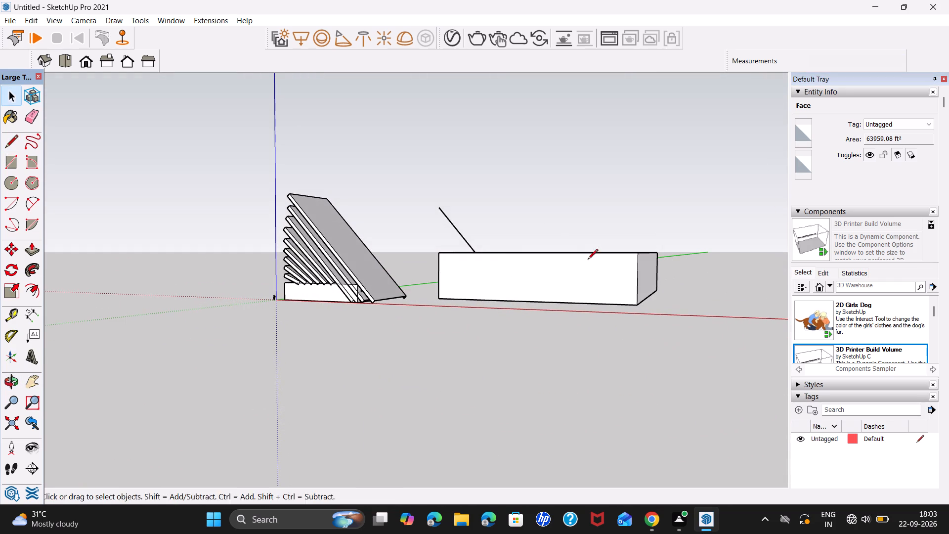
key(l)
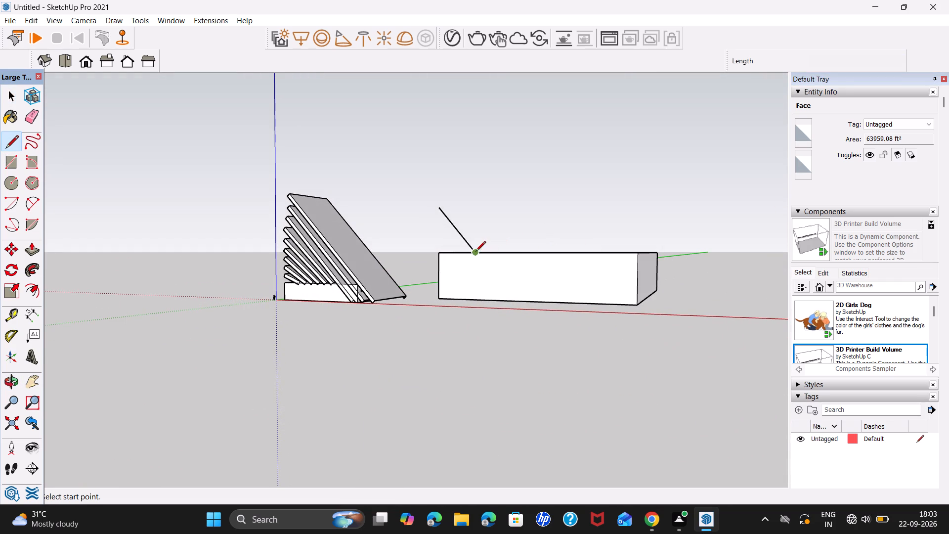
click(508, 252)
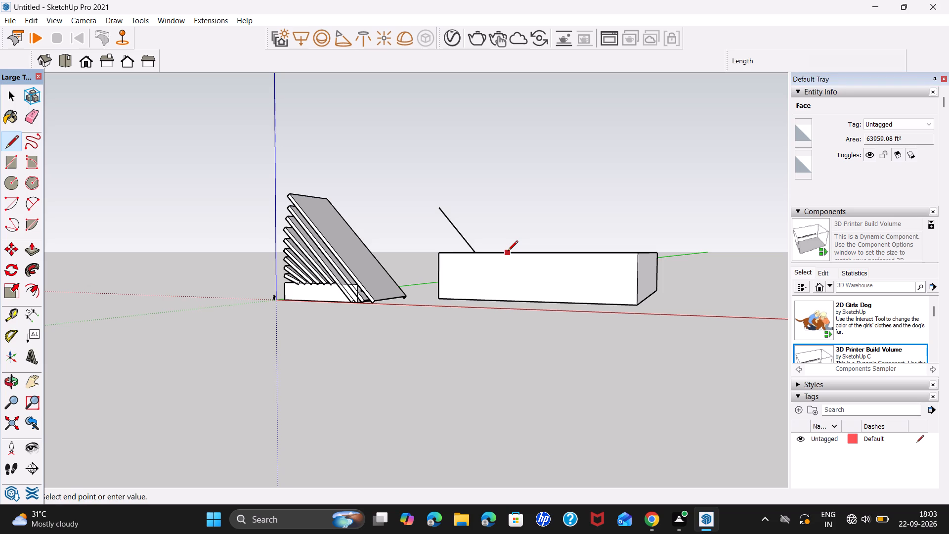
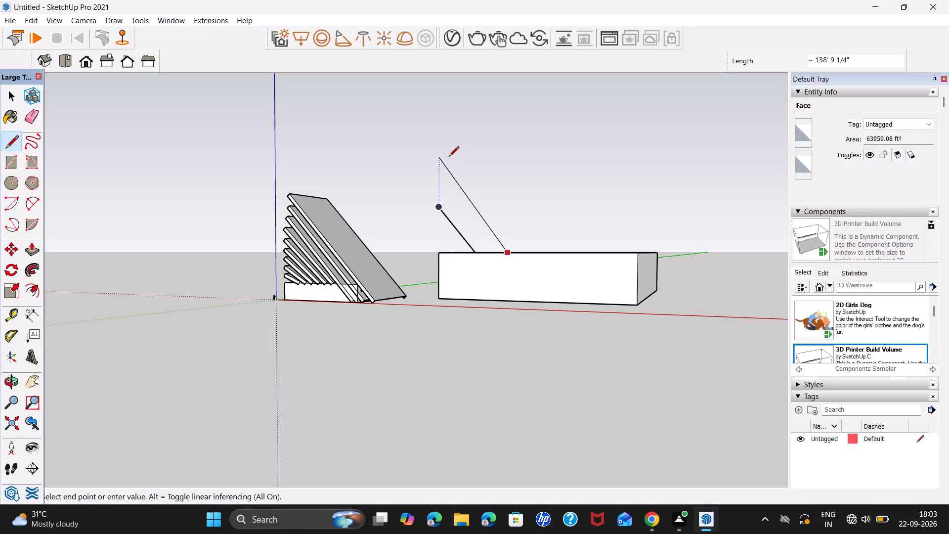
Finish the second slanted line from the large box's front top edge, with its tip directly above the first line's tip.
scroll(447, 155, up, 7)
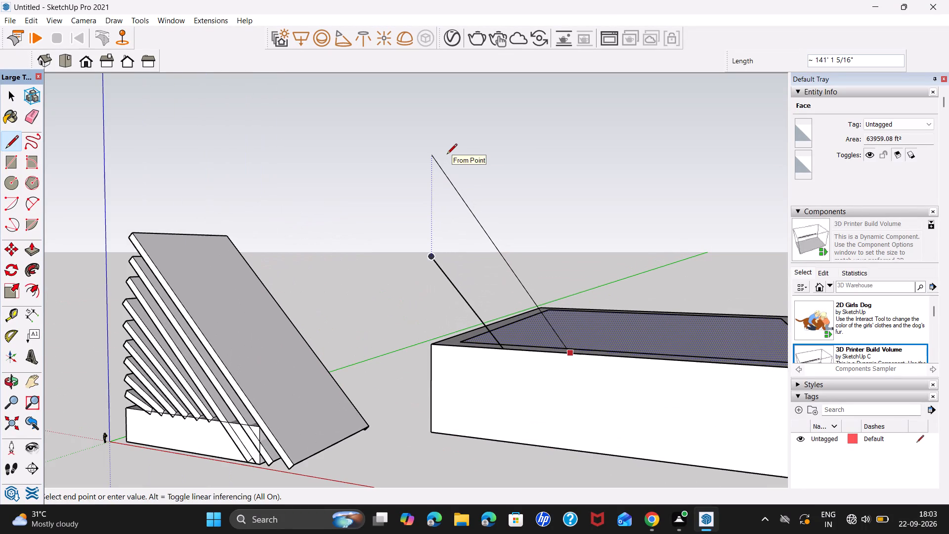
shift+middle_drag(447, 155, 448, 198)
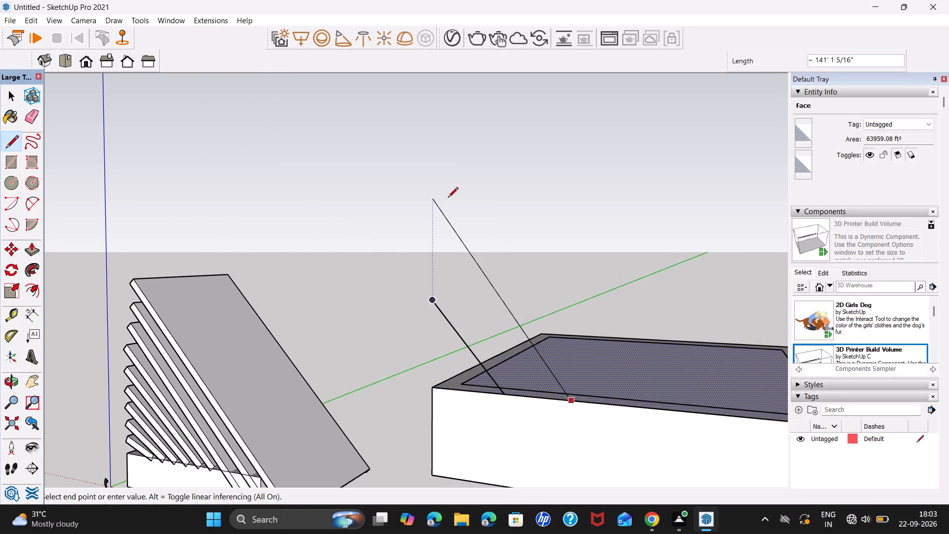
click(443, 188)
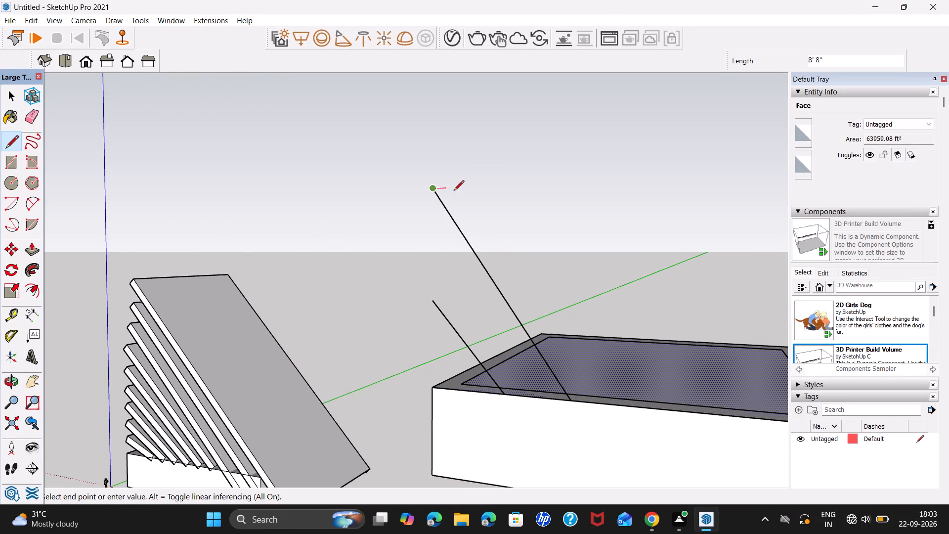
key(space)
Draw a third slanted line about 256' long from the box's front top edge to a point directly above the second line's tip.
key(l)
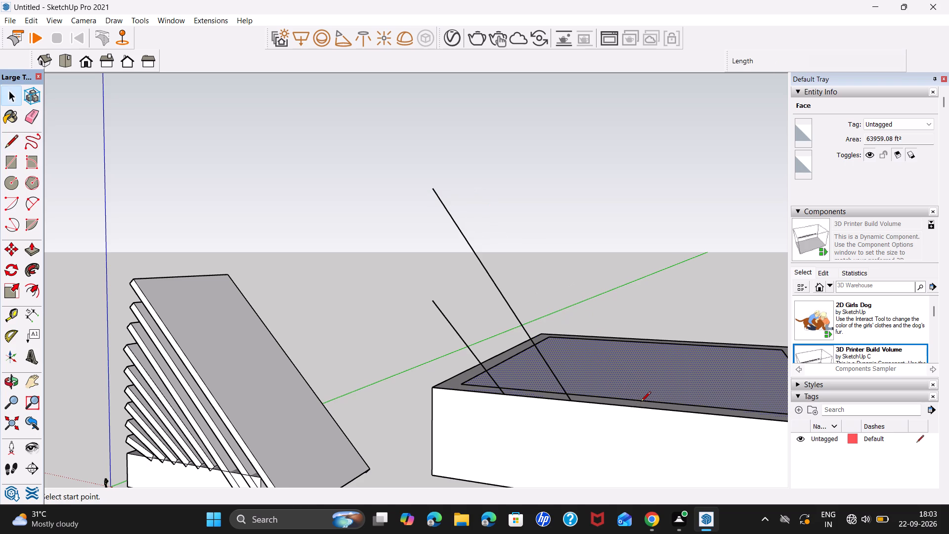
click(639, 407)
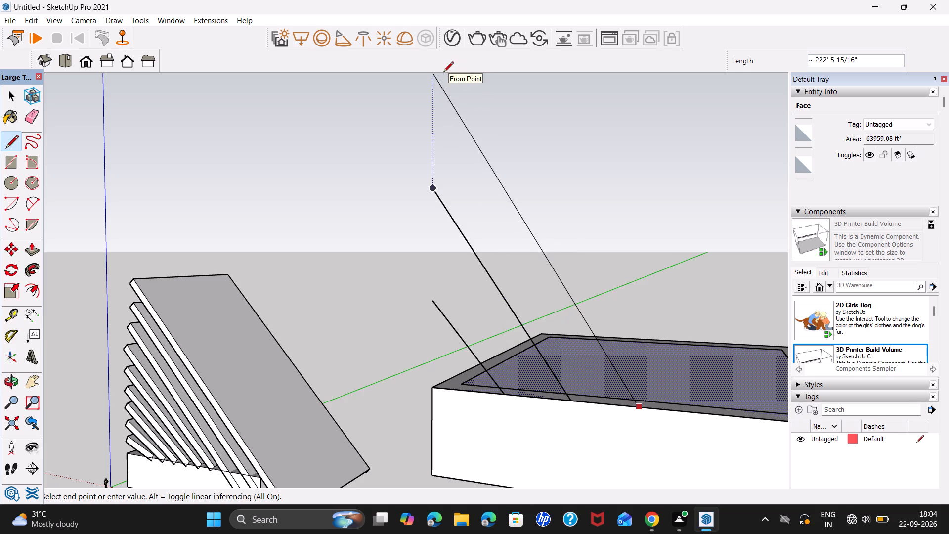
scroll(444, 73, down, 5)
shift+middle_drag(445, 74, 474, 186)
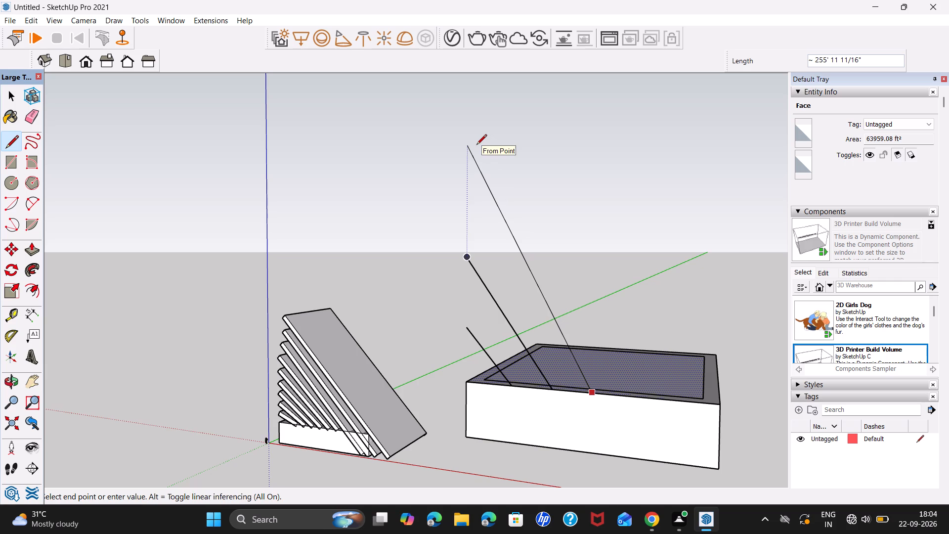
click(476, 145)
key(space)
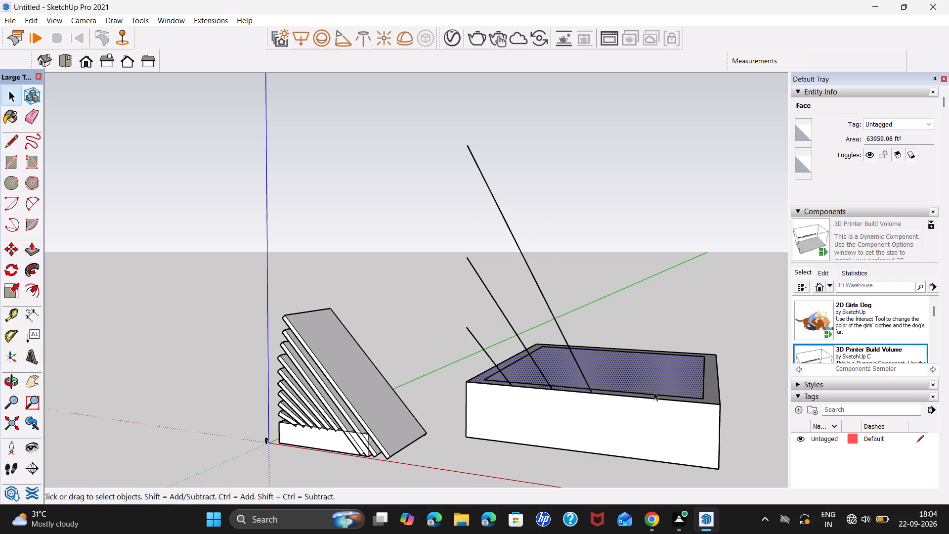
Draw a fourth slanted line about 370' long from the box's front top edge to a point directly above the third line's tip.
key(l)
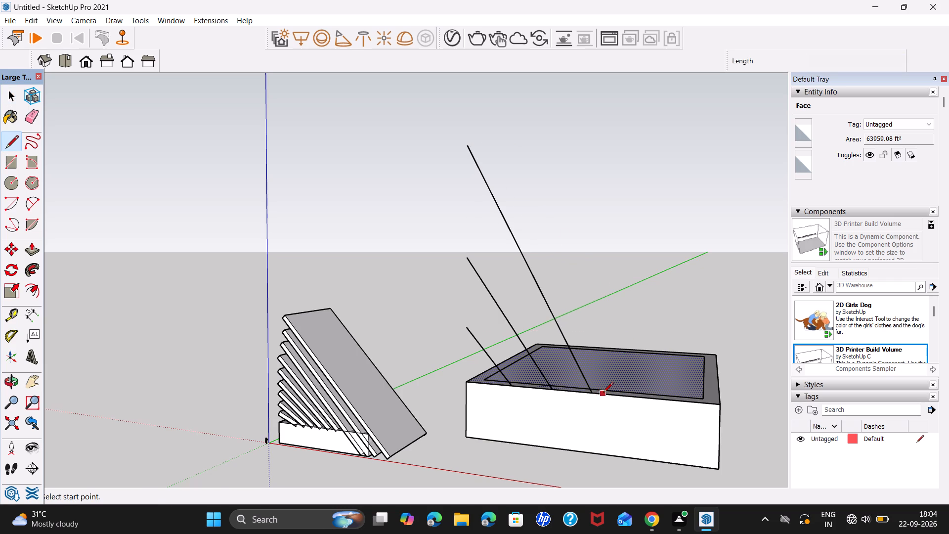
click(635, 398)
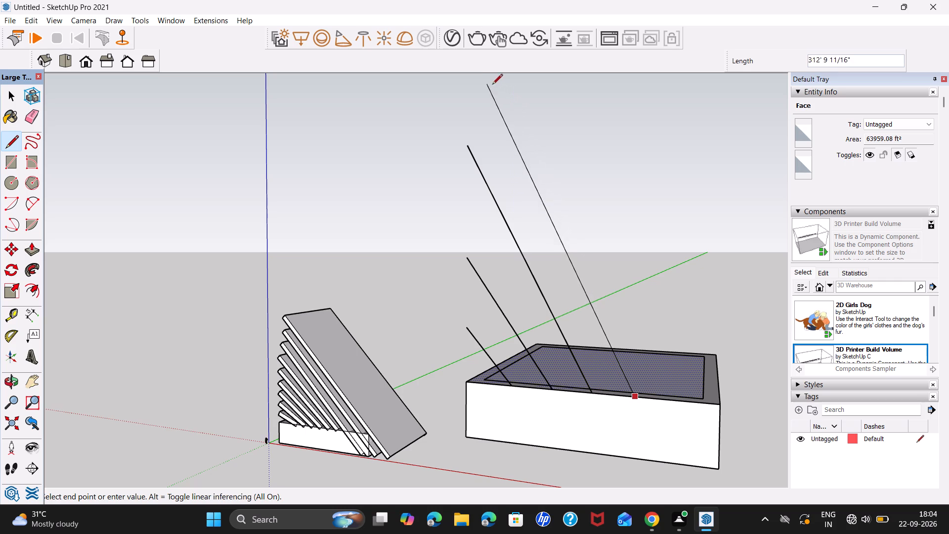
scroll(498, 80, down, 1)
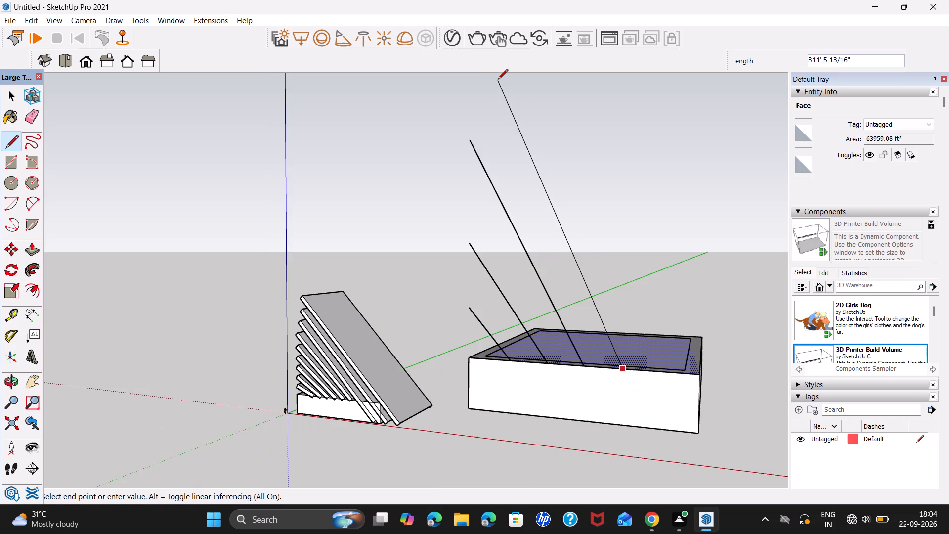
shift+middle_drag(498, 80, 520, 143)
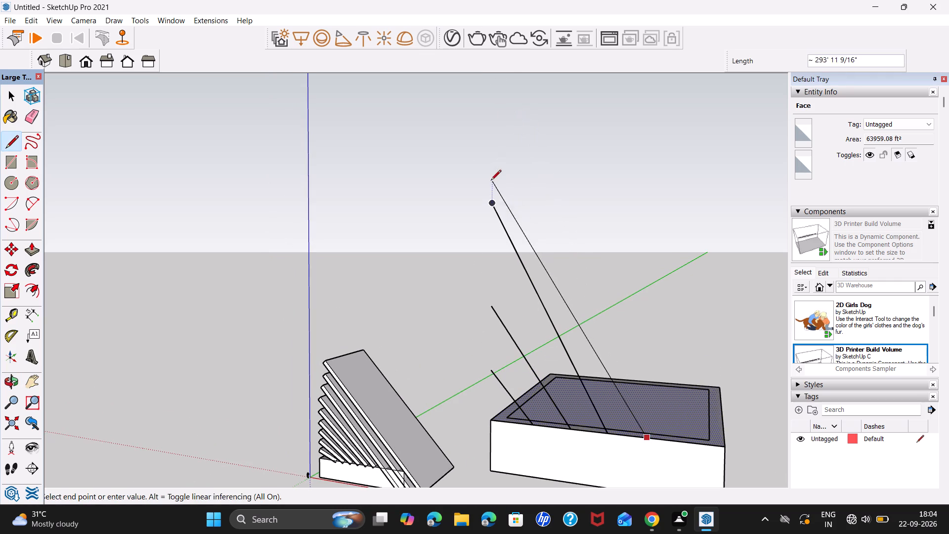
click(505, 89)
scroll(698, 324, down, 1)
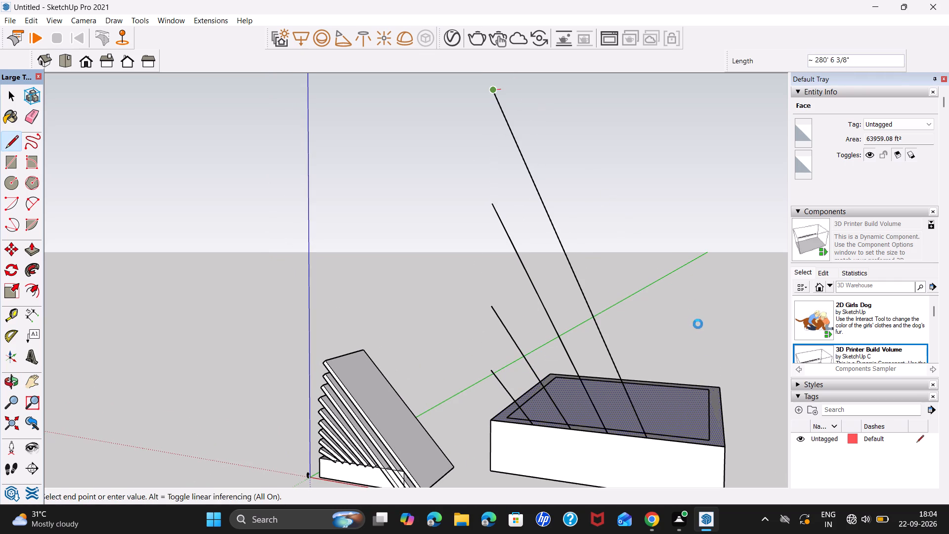
scroll(698, 324, down, 4)
key(space)
key(space)
key(space)
key(space)
key(space)
key(space)
key(space)
key(space)
key(space)
key(space)
key(space)
key(space)
key(space)
key(space)
key(space)
key(space)
key(space)
Examine the spacing and slope of the four slanted lines on the large box against the smaller stacked-slab model.
middle_drag(701, 380, 645, 302)
scroll(657, 322, down, 5)
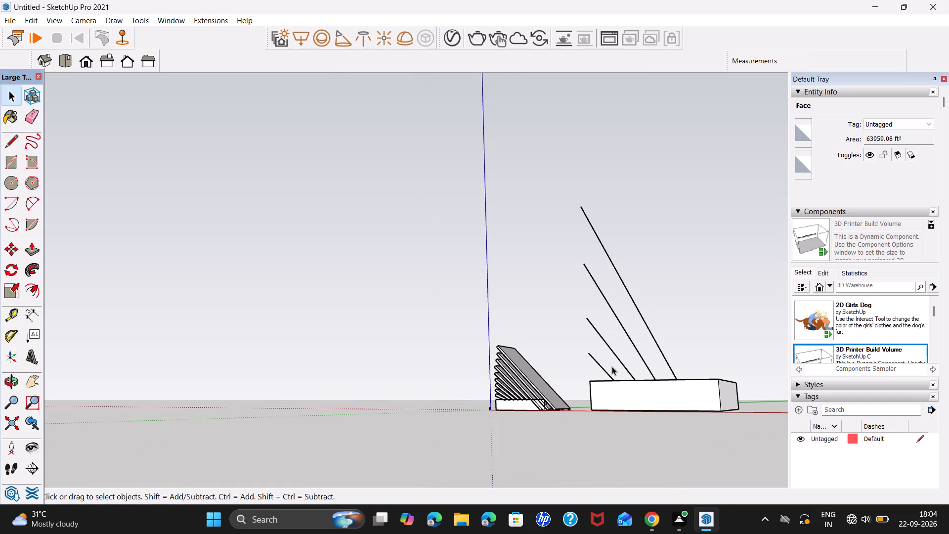
scroll(612, 366, up, 11)
scroll(661, 367, down, 5)
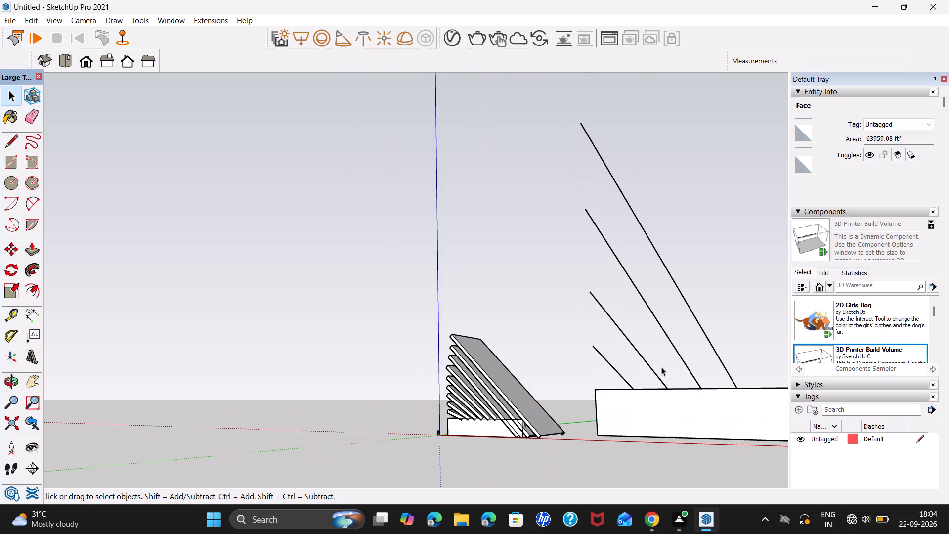
middle_drag(662, 367, 520, 370)
scroll(550, 381, up, 6)
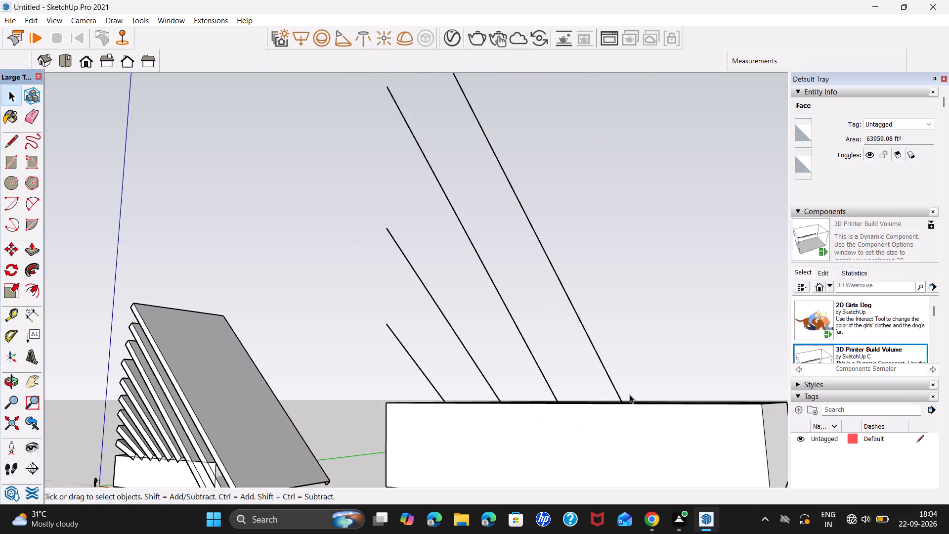
scroll(654, 397, down, 8)
middle_drag(648, 396, 724, 408)
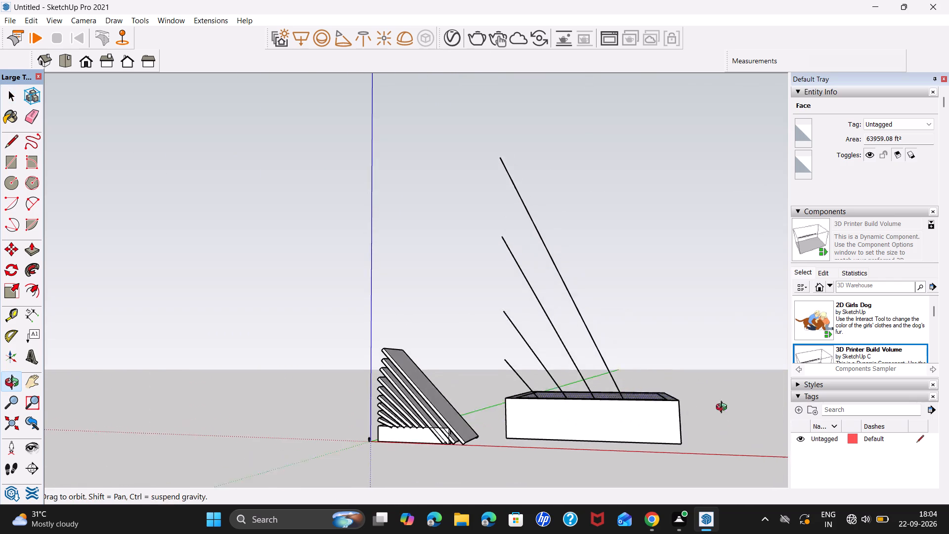
middle_drag(724, 408, 797, 414)
scroll(570, 375, up, 3)
middle_drag(622, 385, 605, 392)
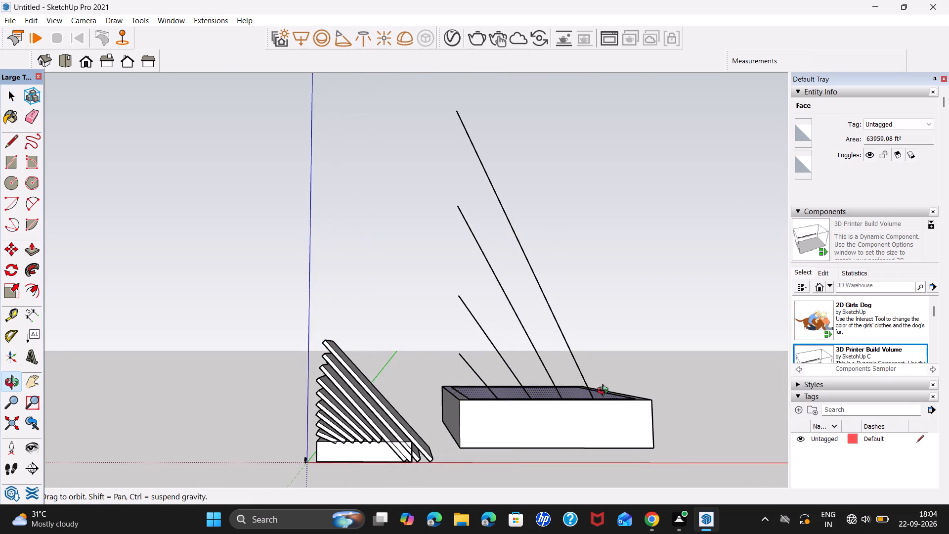
middle_drag(605, 392, 567, 401)
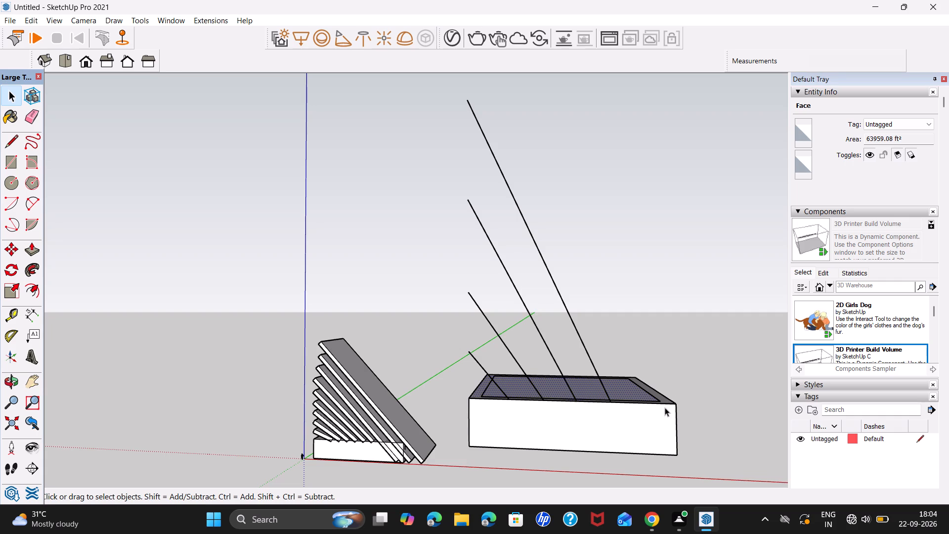
Draw a fifth slanted line about 476' long from the box's front top edge to a point directly above the fourth line's tip.
key(l)
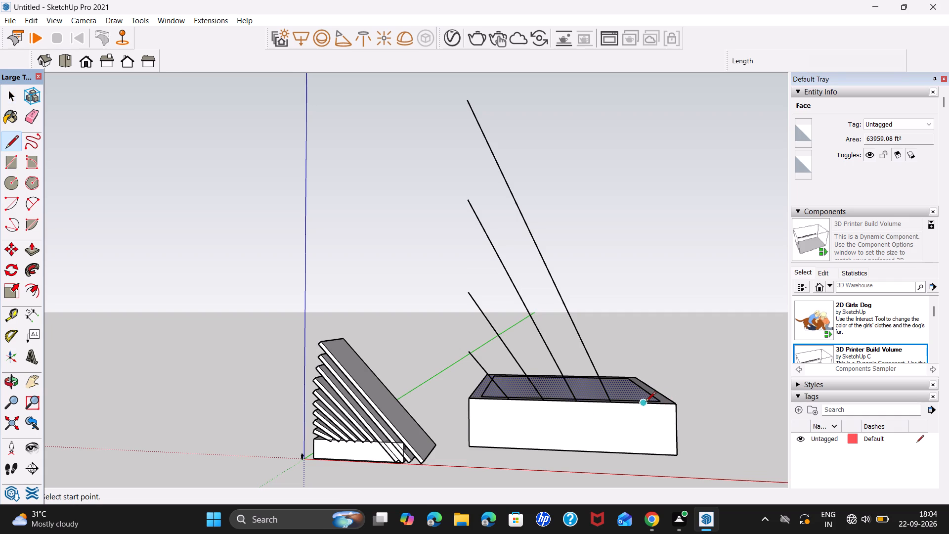
scroll(647, 402, up, 5)
click(647, 402)
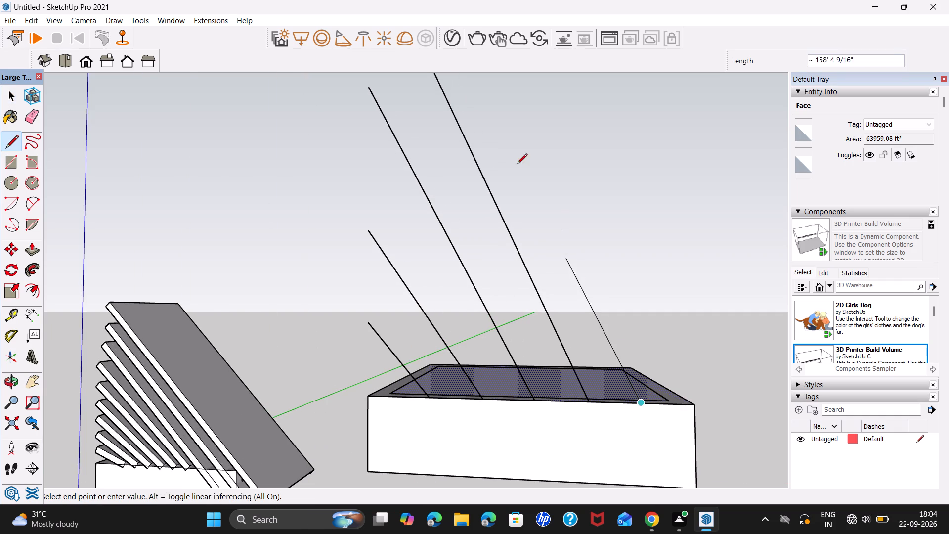
scroll(521, 142, down, 4)
middle_drag(521, 142, 558, 294)
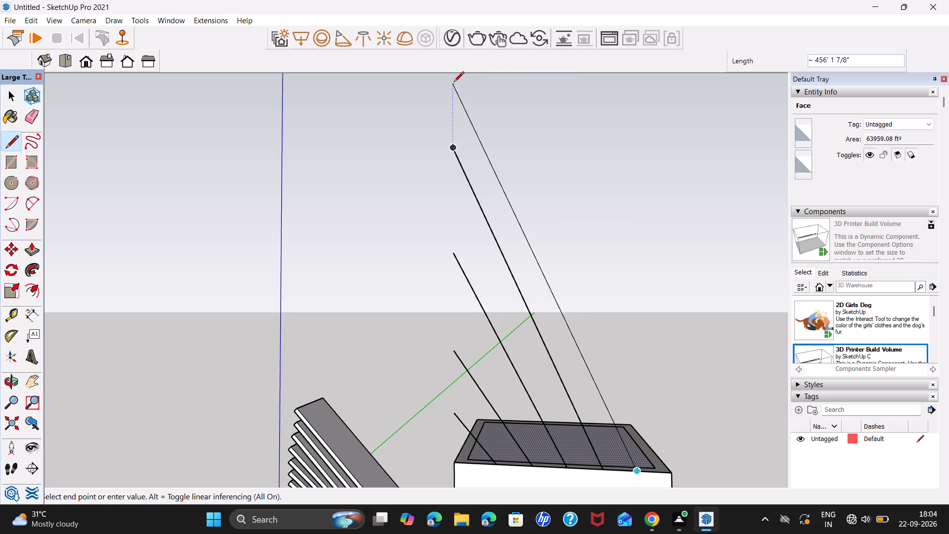
scroll(453, 79, up, 12)
shift+middle_drag(451, 89, 452, 99)
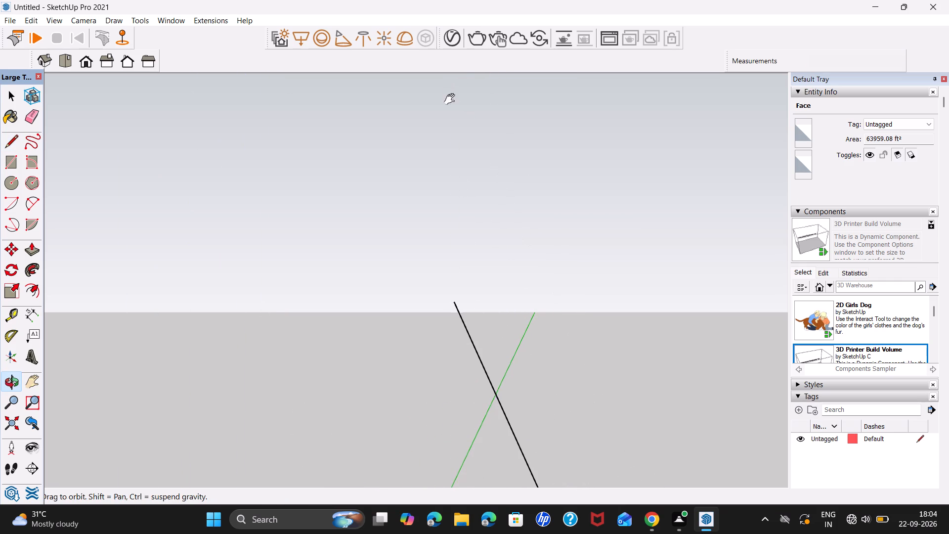
shift+middle_drag(452, 99, 457, 216)
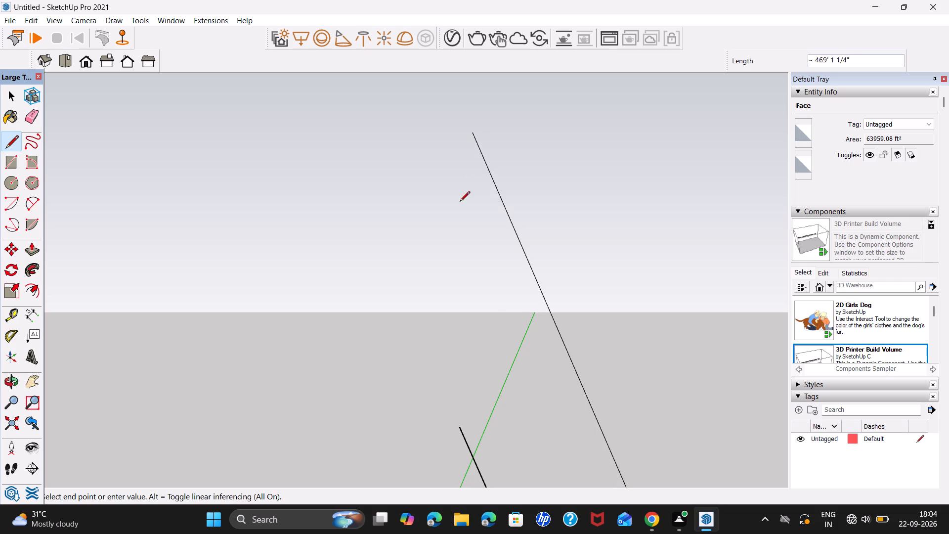
click(458, 147)
scroll(550, 241, down, 15)
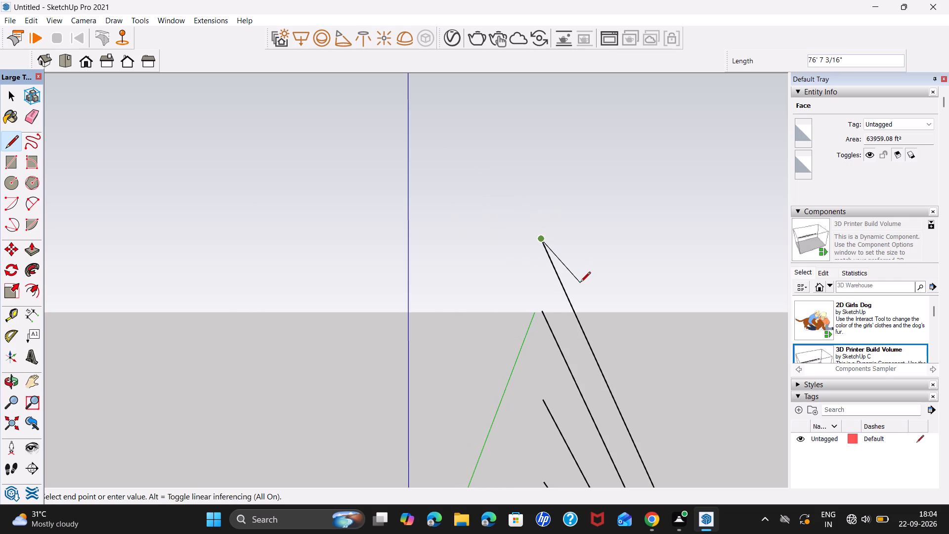
key(space)
Draw a sixth slanted line about 650' long from the box's front top corner farthest from the origin, ending directly above the fifth line's tip.
scroll(600, 303, down, 13)
middle_drag(642, 348, 486, 310)
key(l)
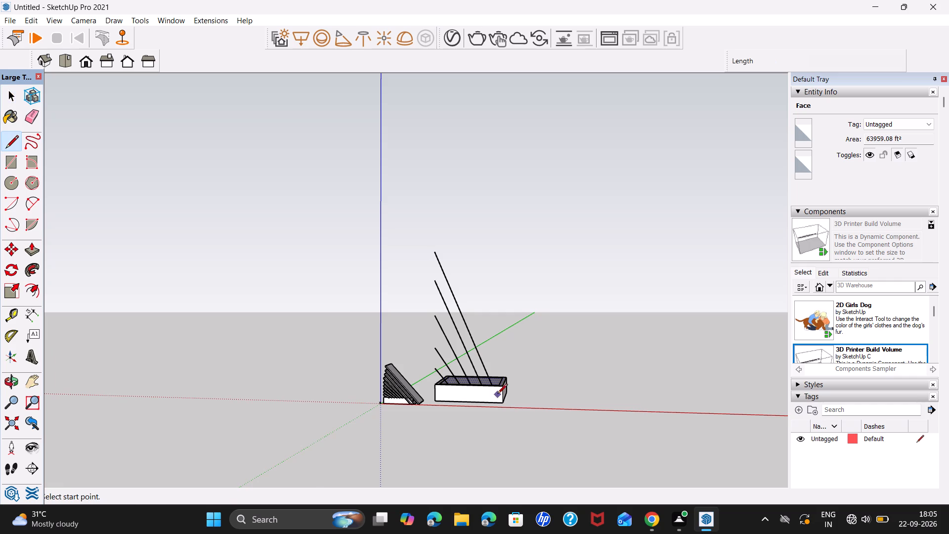
click(503, 387)
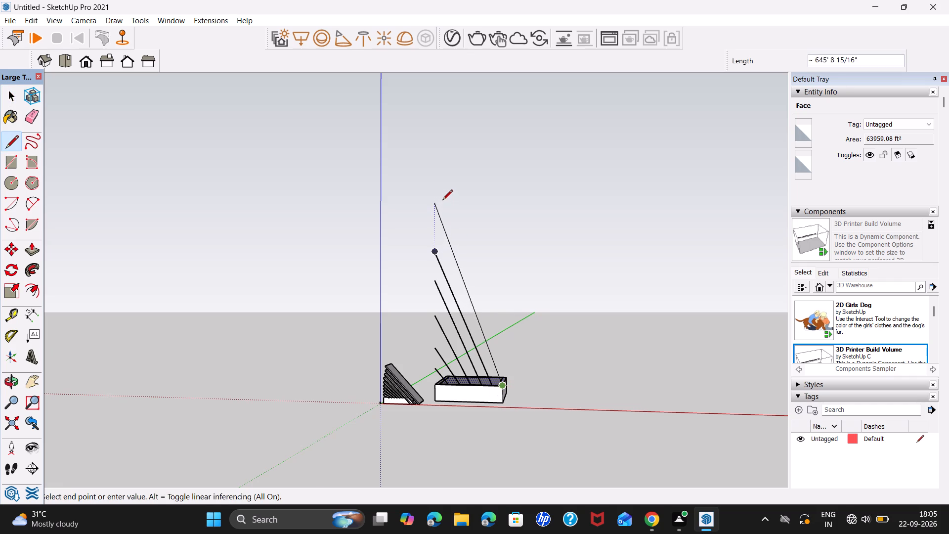
click(441, 199)
key(space)
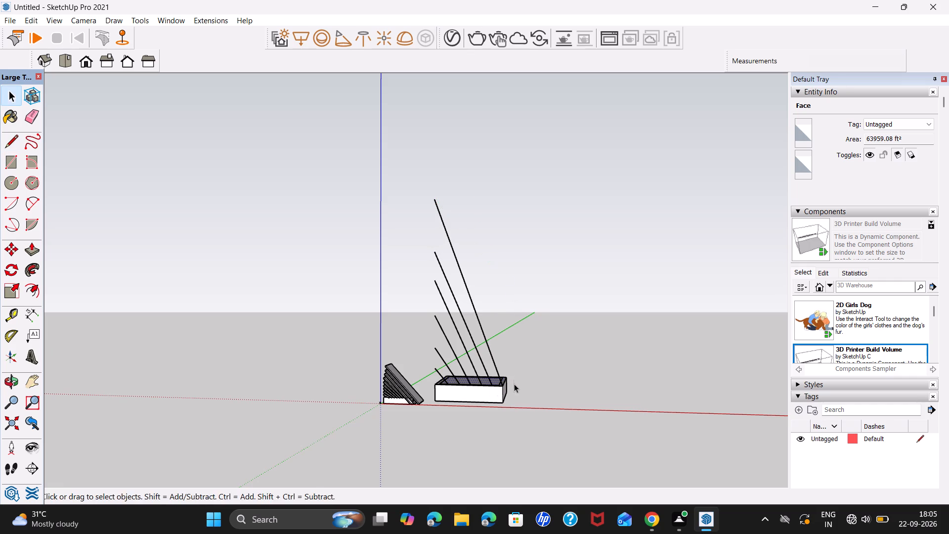
Examine the six slanted lines and the large box from the front, the sides and behind.
middle_drag(514, 384, 249, 352)
scroll(456, 393, down, 2)
scroll(444, 381, up, 4)
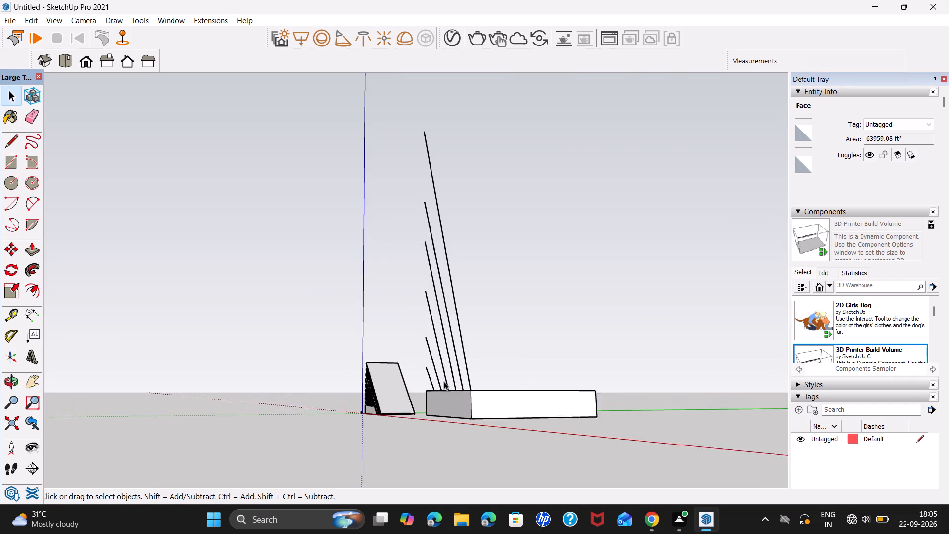
scroll(444, 381, up, 2)
middle_drag(456, 392, 741, 398)
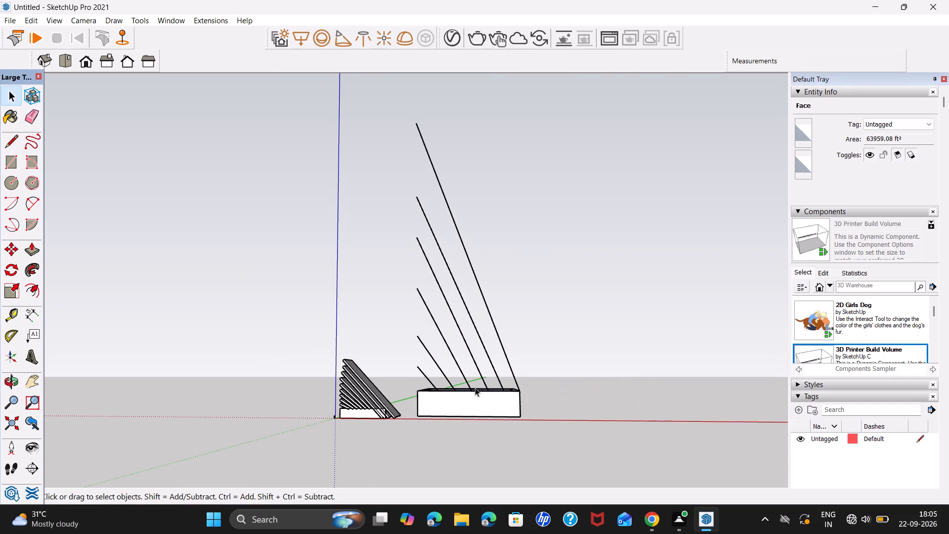
scroll(467, 382, up, 2)
middle_drag(467, 385, 553, 406)
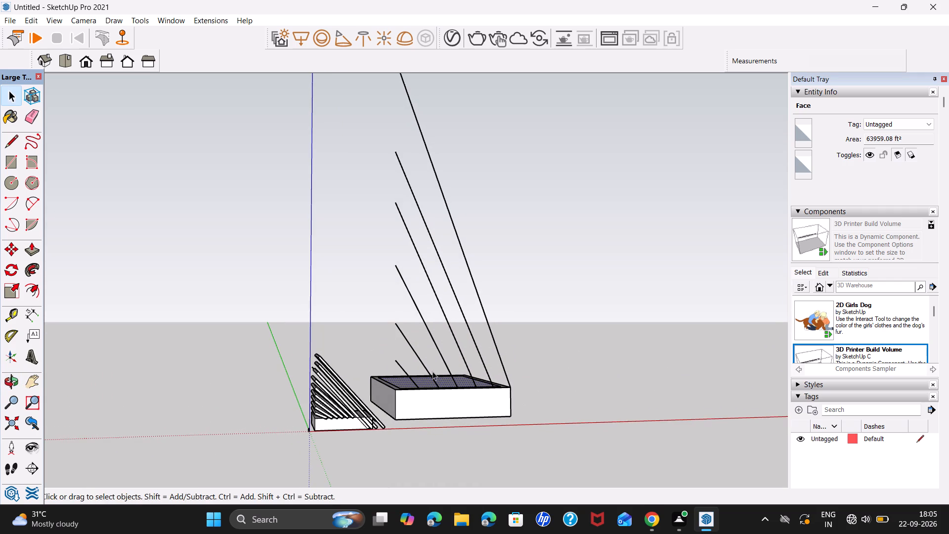
middle_drag(422, 387, 606, 424)
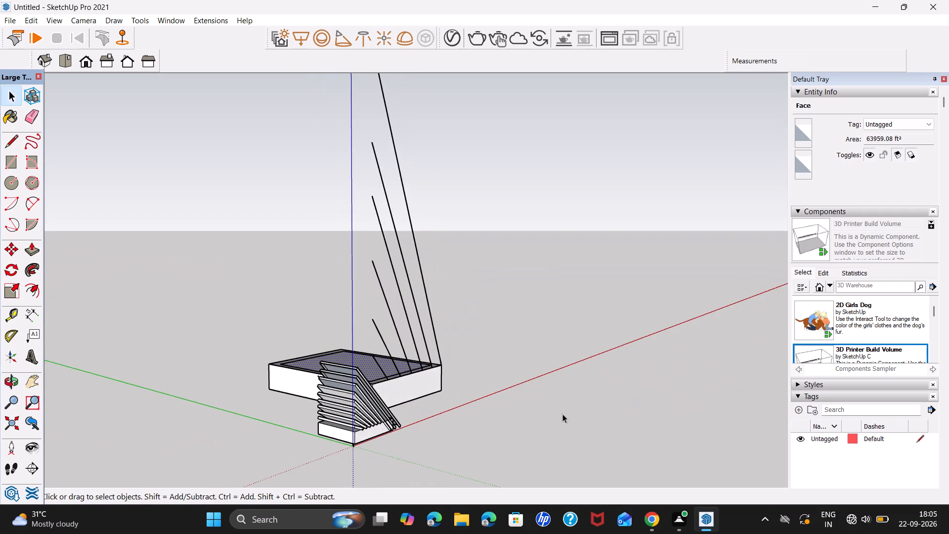
scroll(326, 360, down, 4)
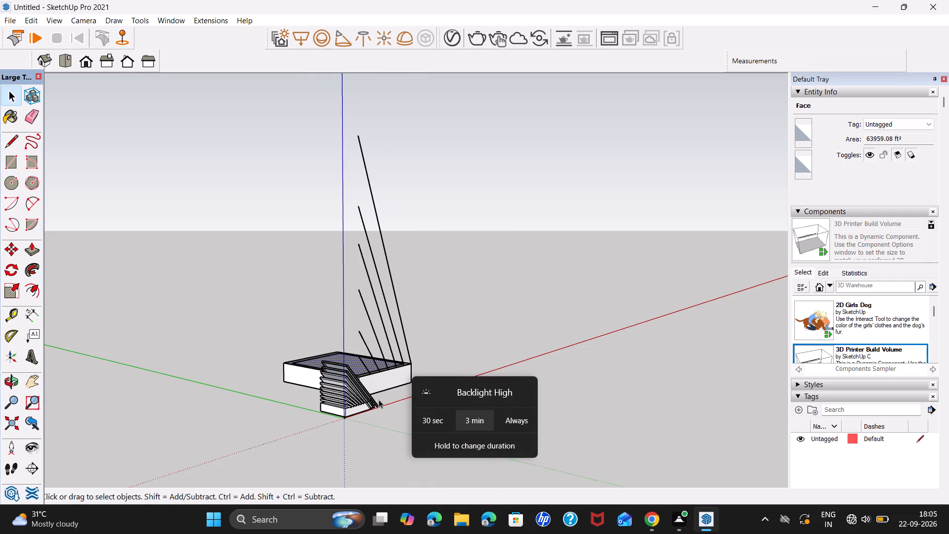
middle_drag(323, 400, 333, 408)
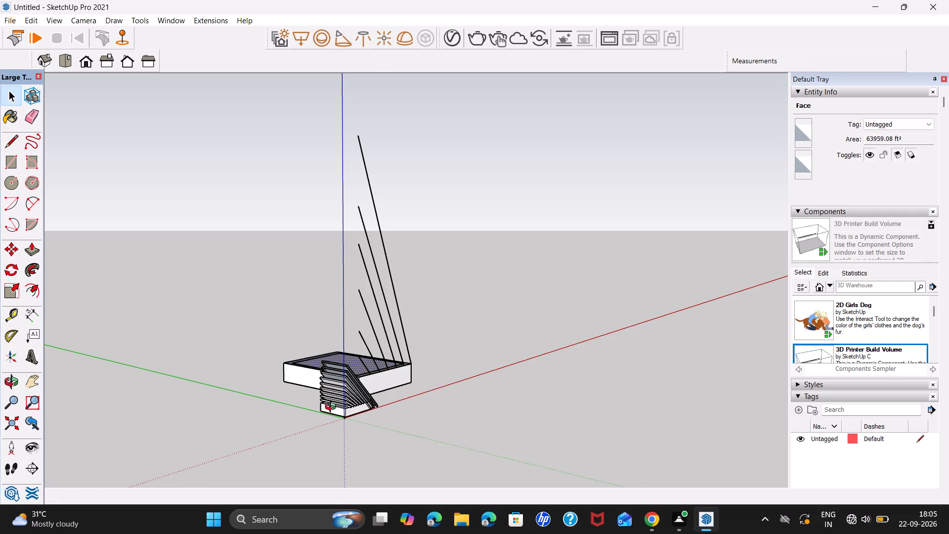
middle_drag(333, 408, 760, 473)
scroll(341, 403, up, 2)
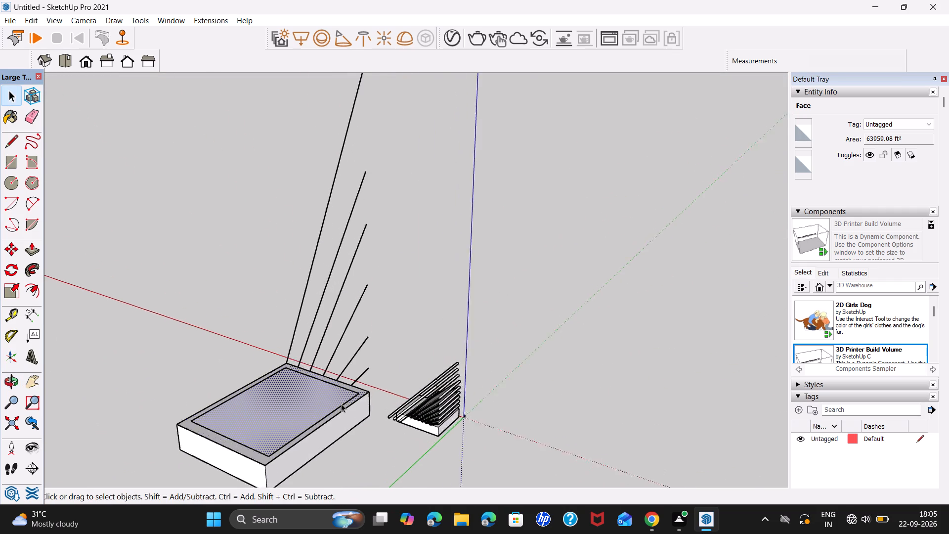
scroll(341, 403, up, 3)
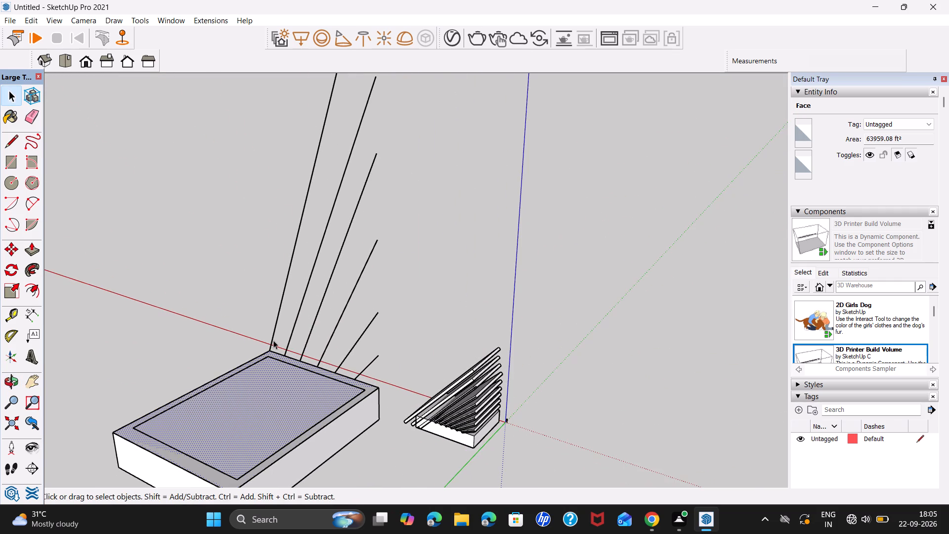
Copy the six slanted lines 290' 2" across the large box to its opposite top edge.
click(271, 339)
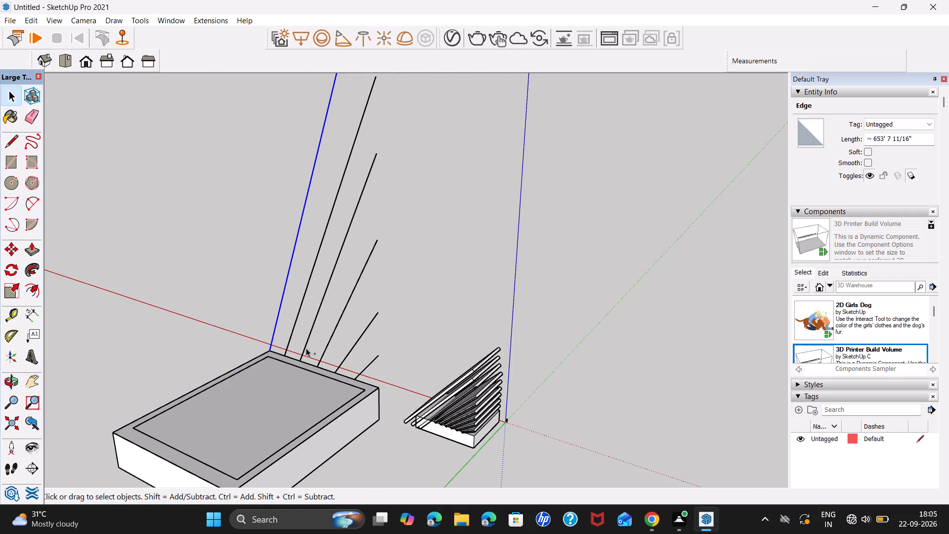
ctrl+click(292, 339)
ctrl+click(308, 340)
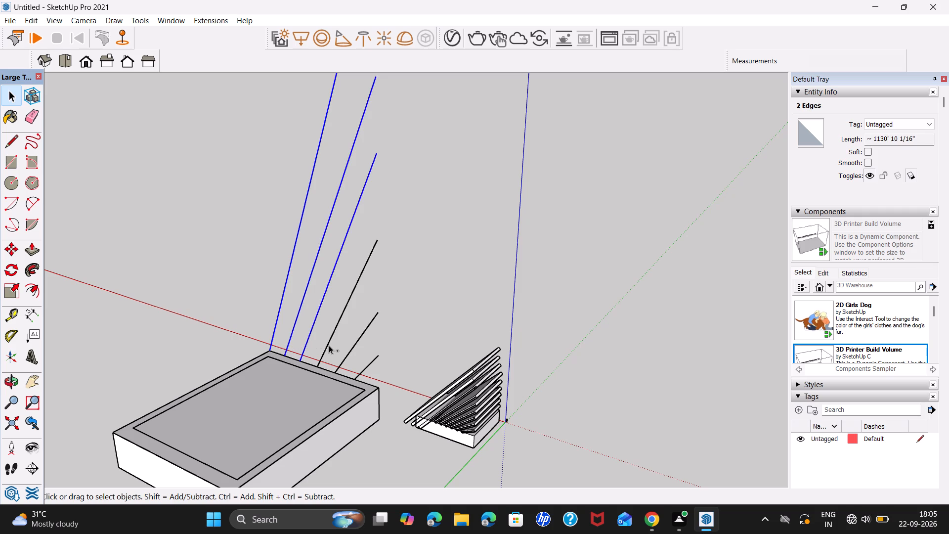
ctrl+click(329, 343)
ctrl+click(347, 353)
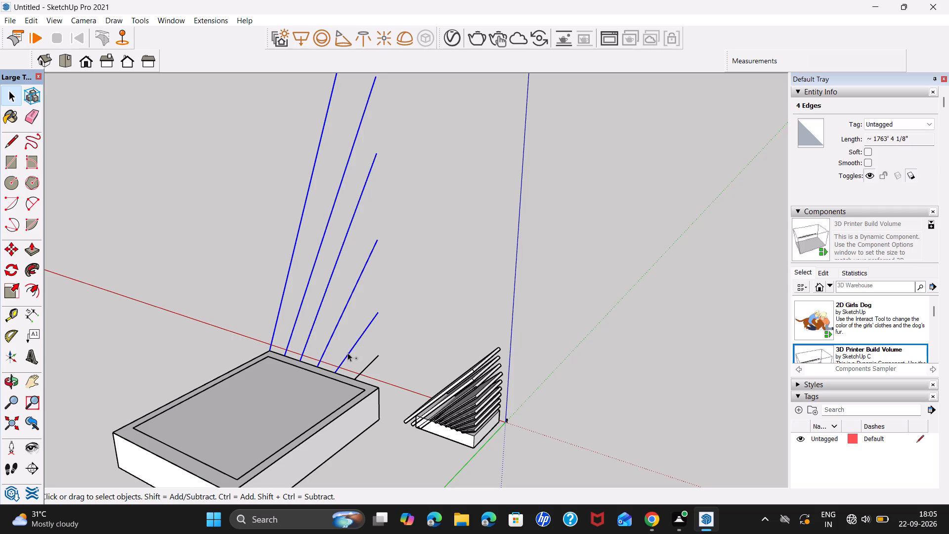
ctrl+click(369, 365)
scroll(373, 366, down, 4)
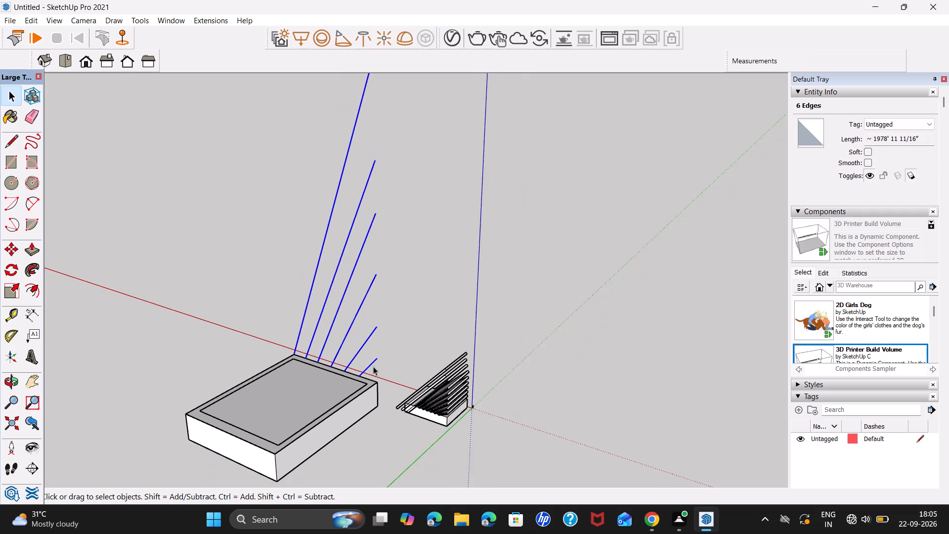
scroll(373, 366, down, 1)
middle_drag(371, 364, 671, 374)
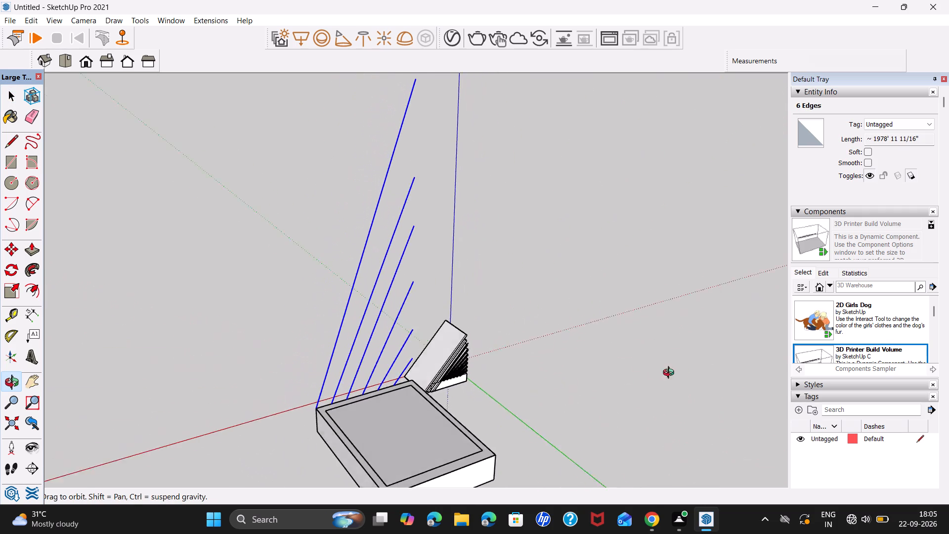
middle_drag(671, 374, 685, 371)
key(m)
click(326, 409)
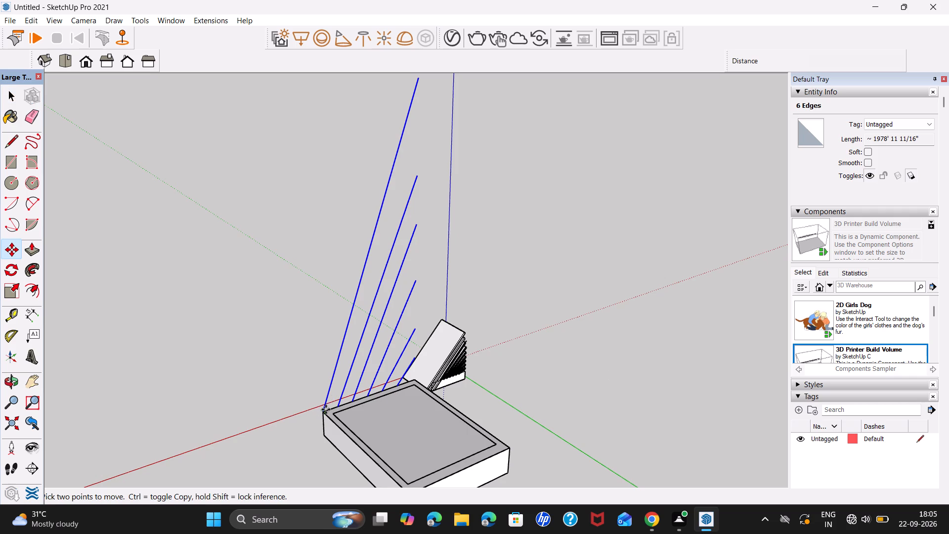
scroll(407, 474, down, 4)
middle_drag(407, 474, 407, 461)
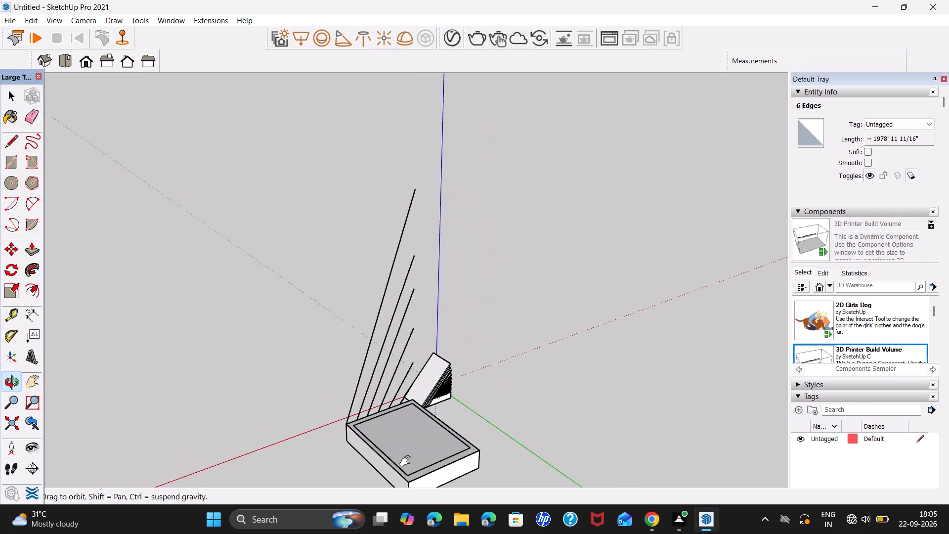
middle_drag(407, 461, 400, 425)
click(402, 435)
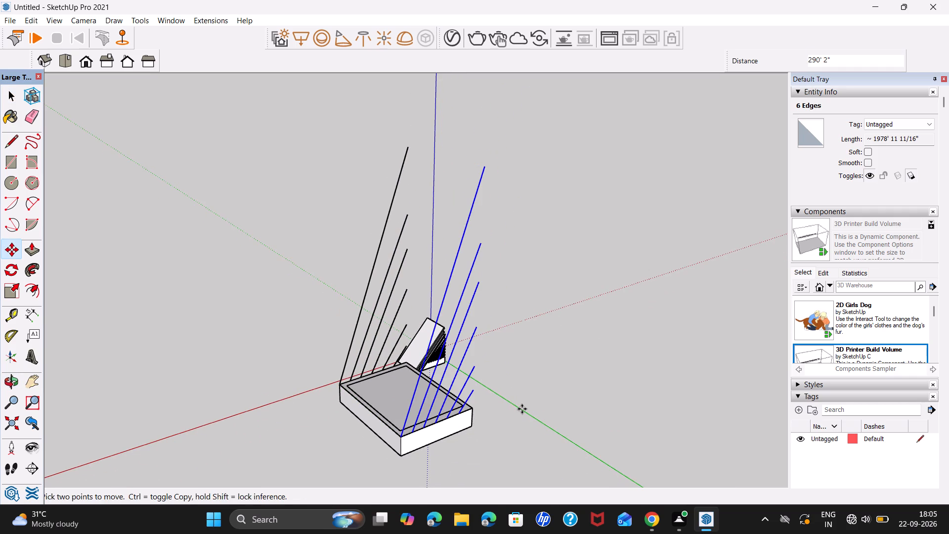
key(space)
Draw connecting lines across the box between the matching tips of the three shortest pairs of slanted lines.
scroll(522, 409, down, 2)
middle_drag(468, 431, 111, 358)
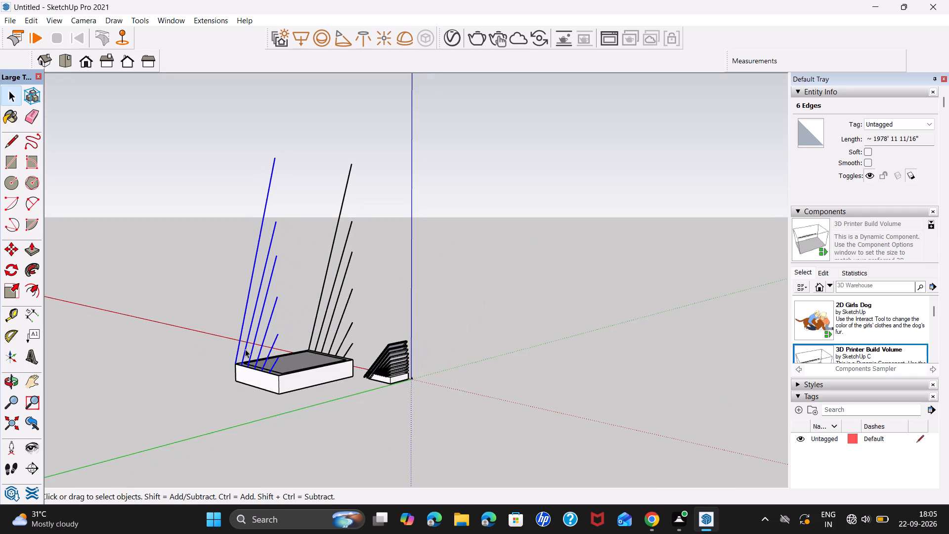
scroll(261, 348, up, 1)
middle_drag(349, 351, 266, 391)
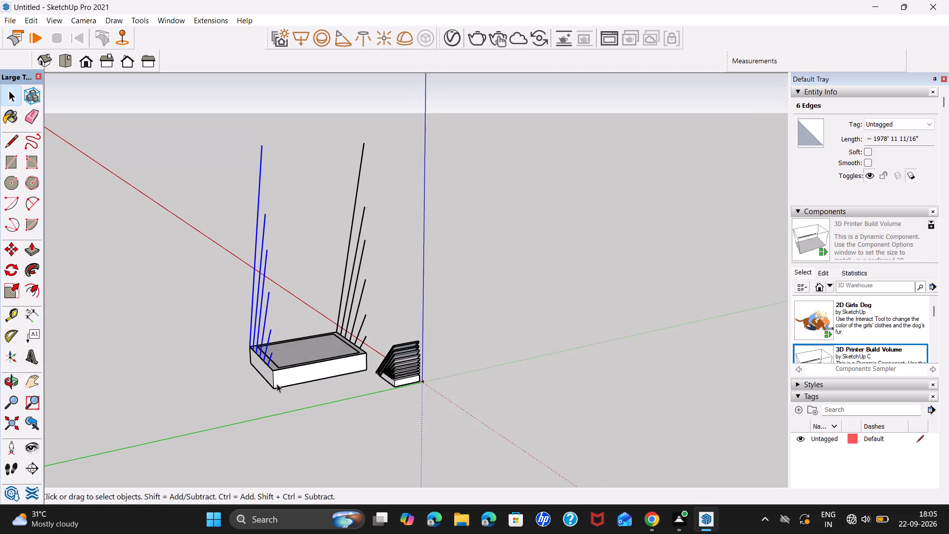
key(l)
click(272, 352)
click(366, 339)
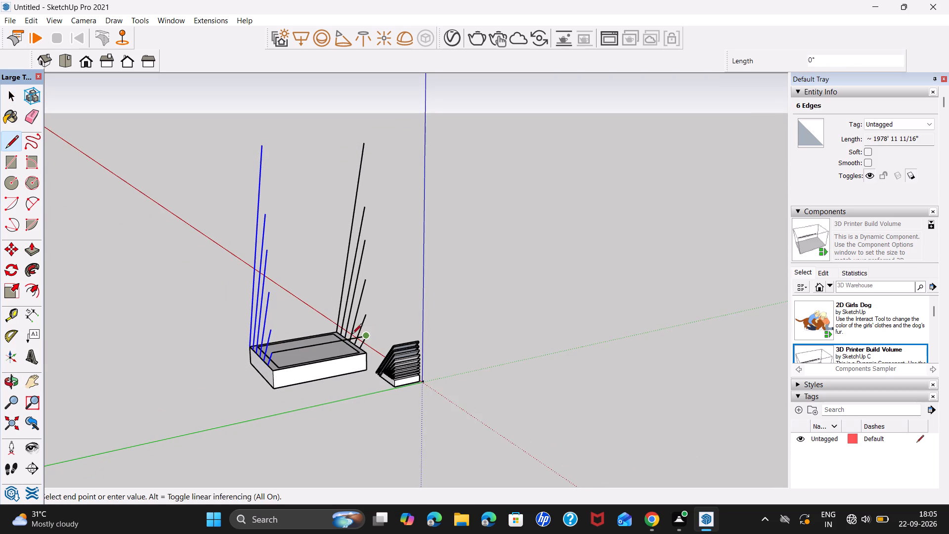
key(l)
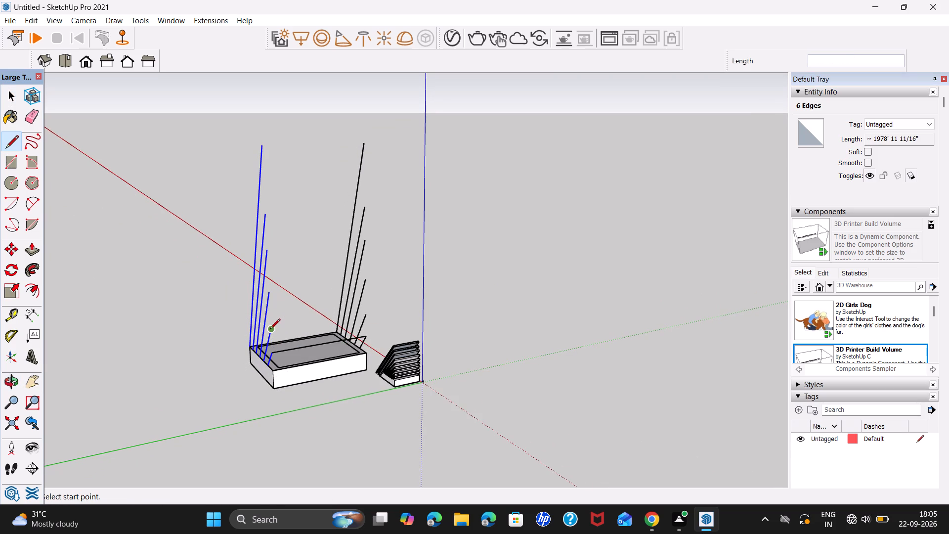
click(270, 330)
click(365, 316)
key(l)
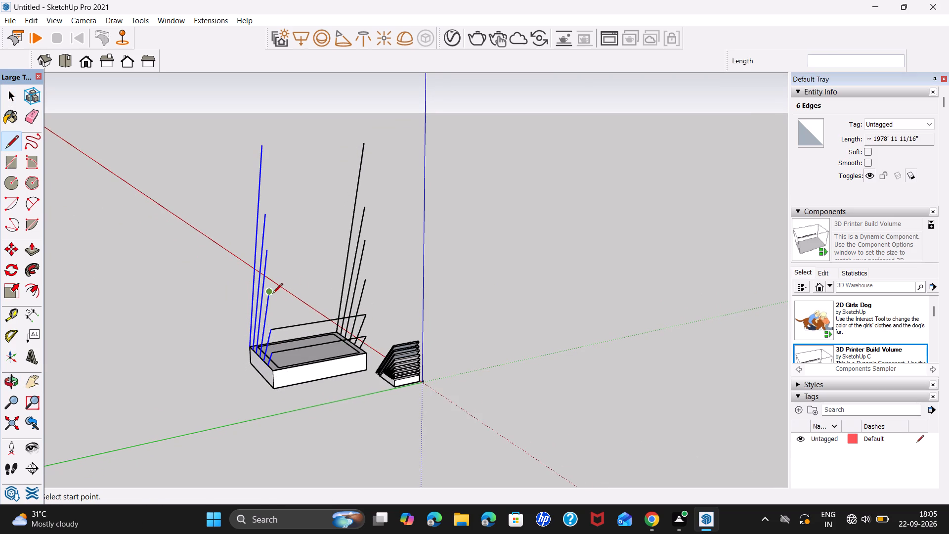
click(269, 292)
click(363, 278)
Draw connecting lines between the matching tips of the three tallest pairs of slanted lines.
key(l)
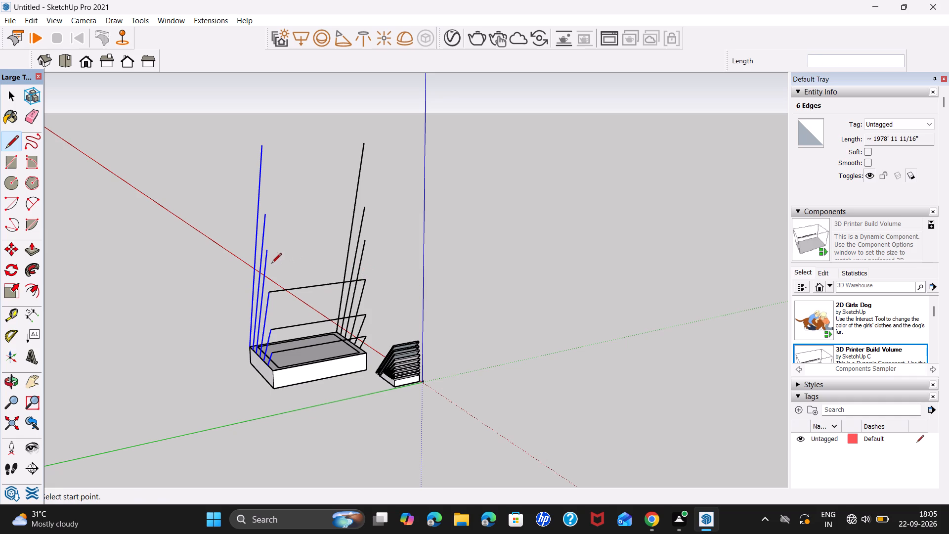
click(264, 251)
click(364, 242)
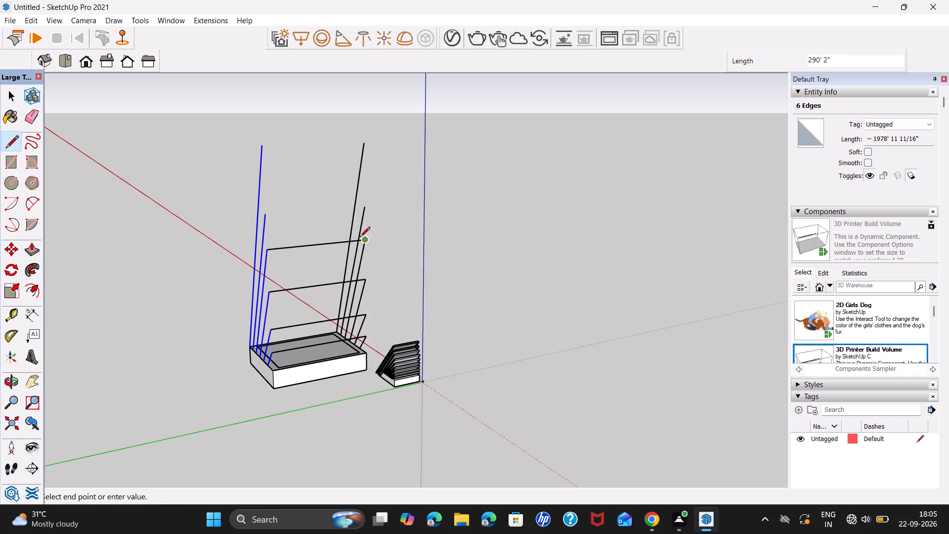
key(l)
click(265, 215)
click(364, 204)
key(l)
click(261, 147)
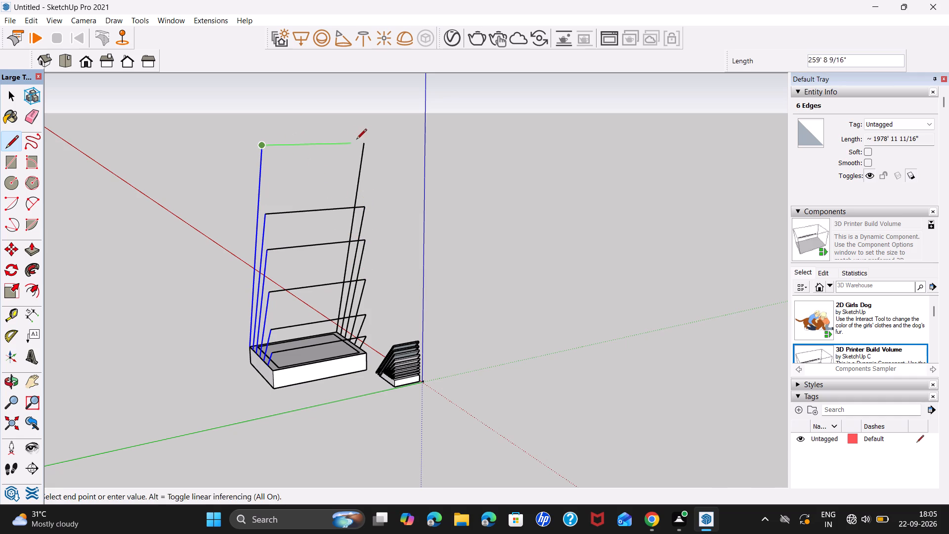
click(367, 141)
Draw lines across the box top joining the feet of the second, third and fourth tallest line pairs to close their fin faces.
key(l)
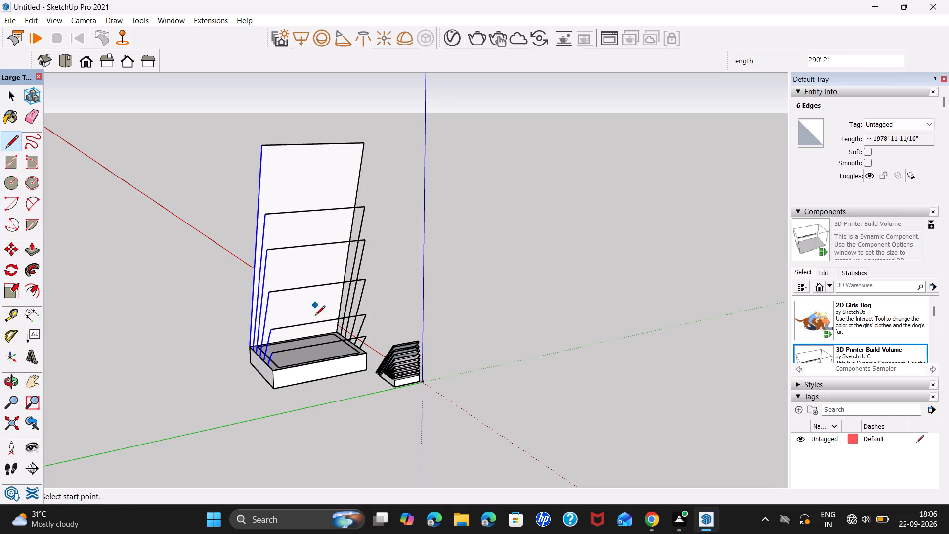
middle_drag(294, 332, 378, 333)
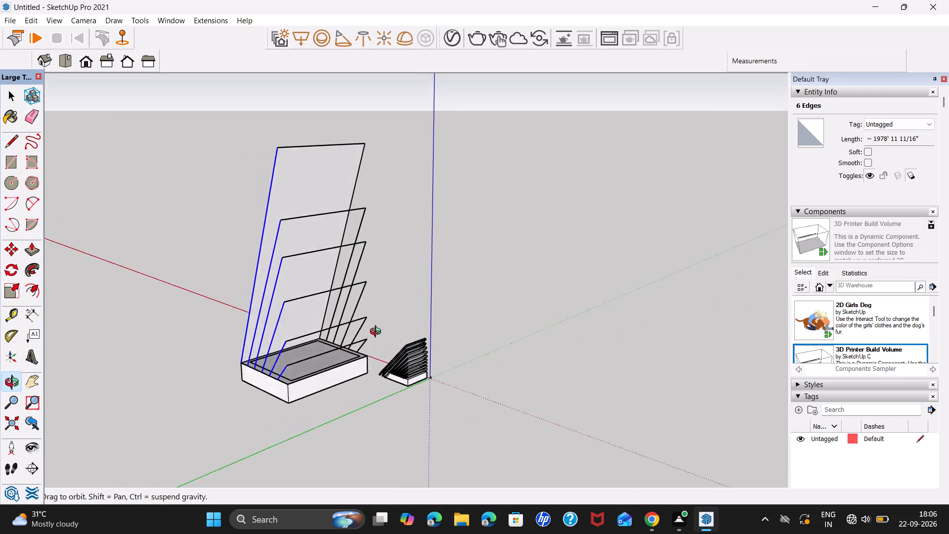
middle_drag(378, 333, 573, 335)
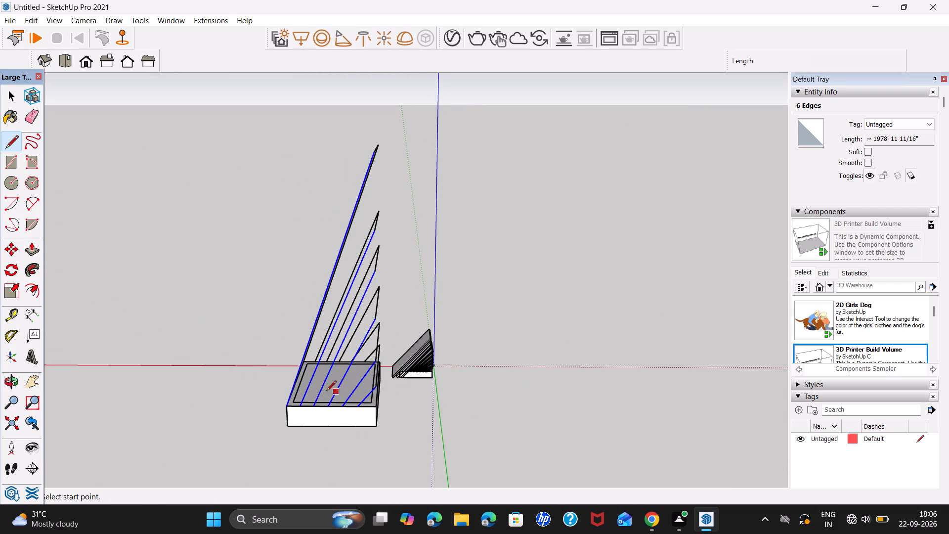
click(302, 406)
click(314, 359)
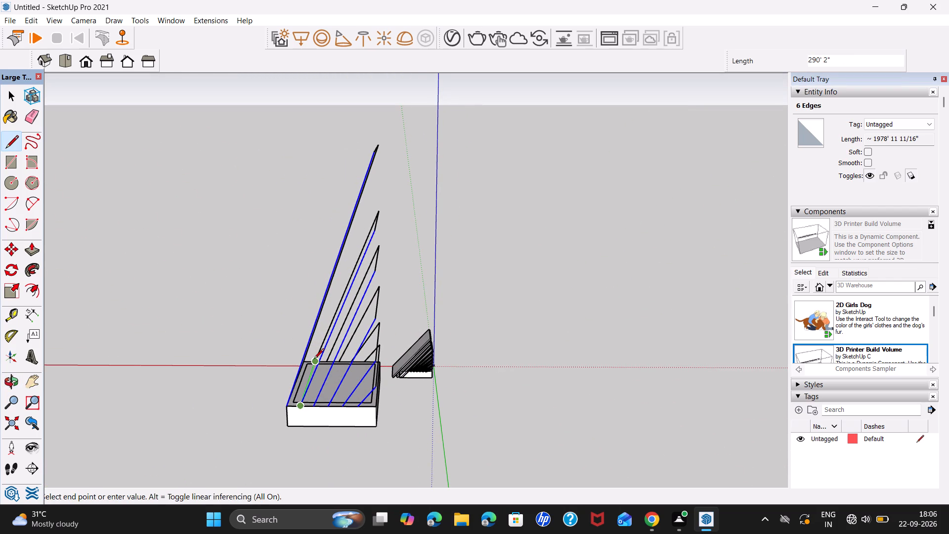
key(l)
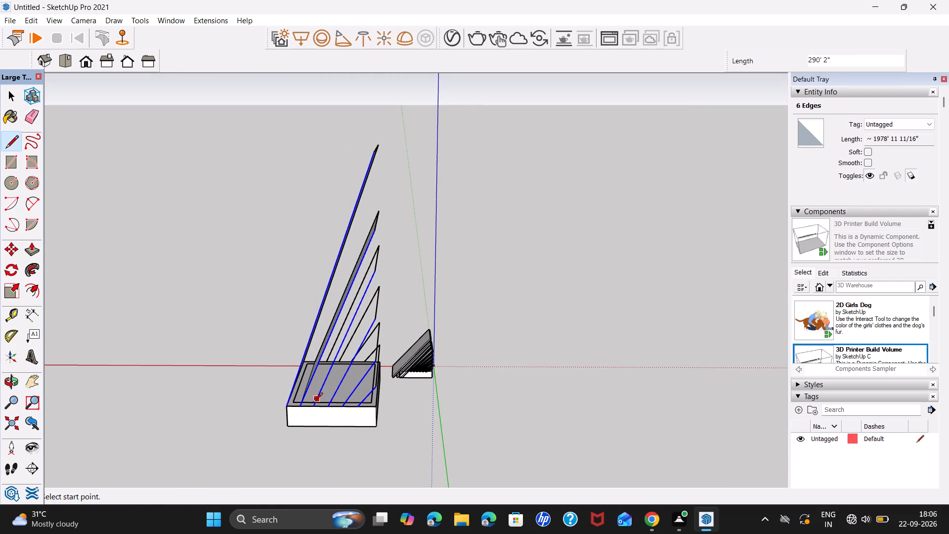
click(312, 403)
click(329, 359)
key(l)
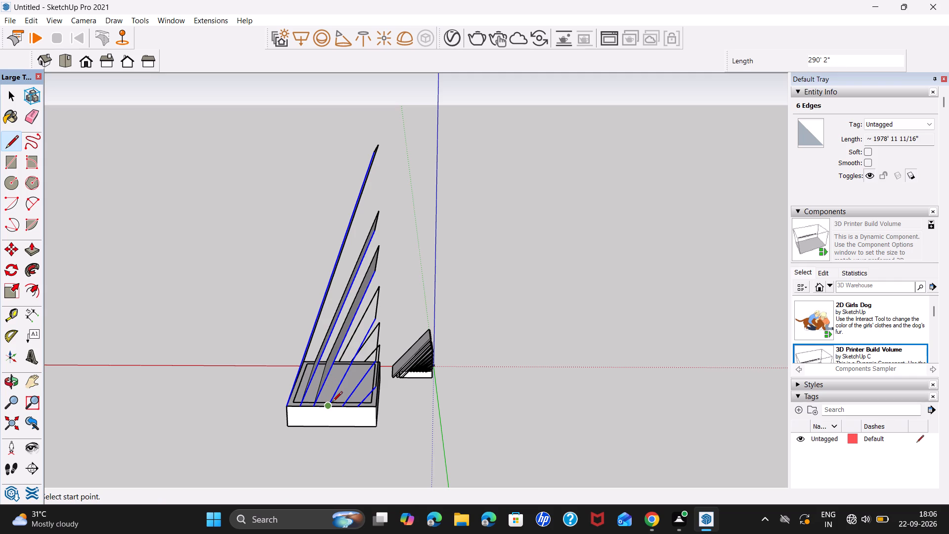
click(329, 405)
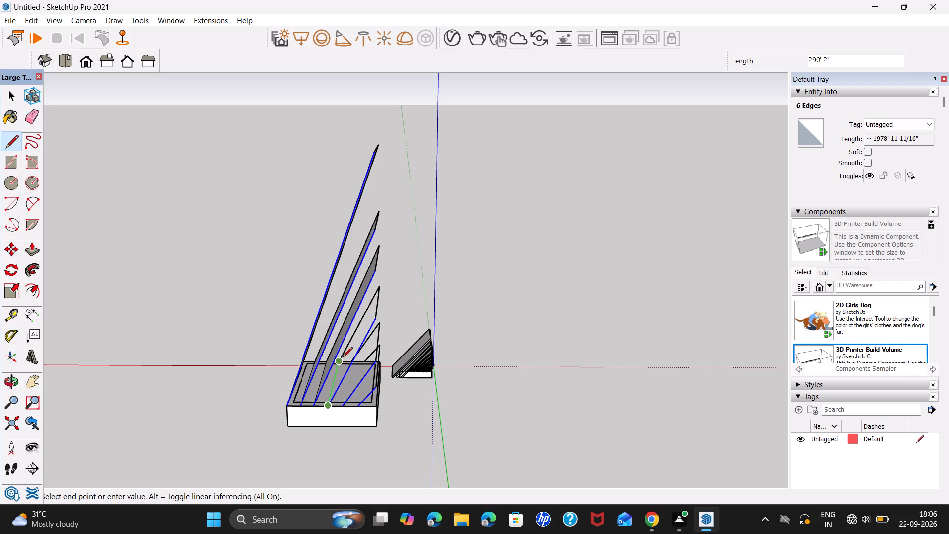
click(343, 358)
Draw lines across the box top joining the feet of the two shortest line pairs to close their fin faces.
key(l)
click(345, 405)
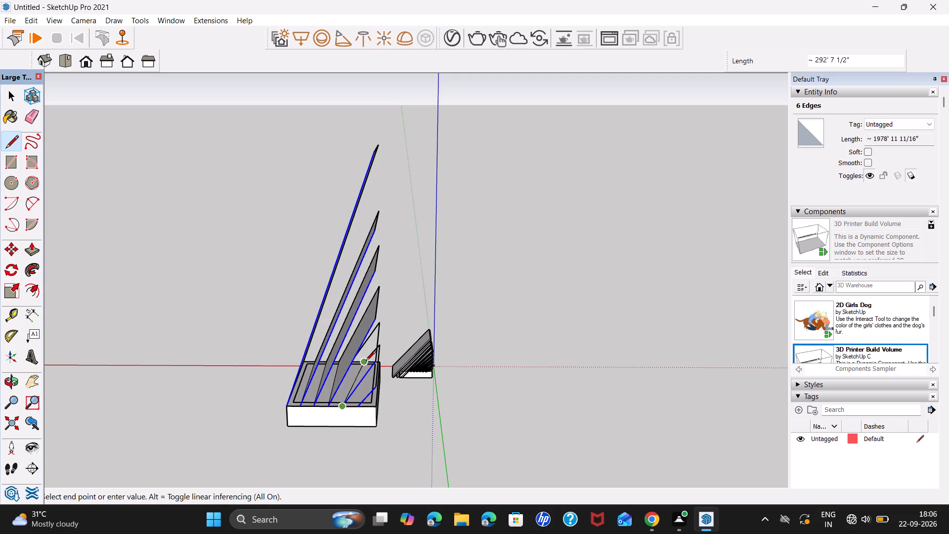
middle_drag(366, 361, 340, 353)
click(350, 360)
key(l)
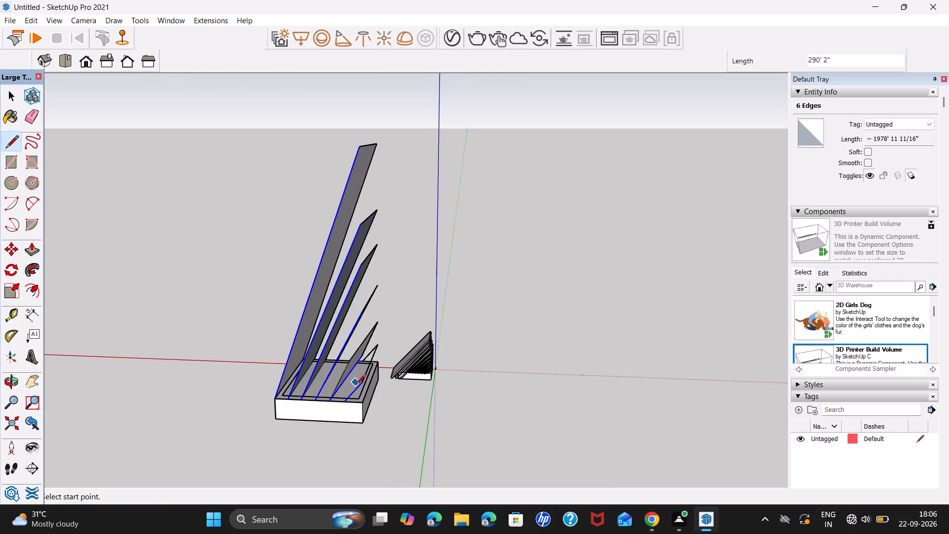
click(346, 398)
click(364, 361)
key(l)
Push/Pull the outer face of the tallest fin outward by 3'.
middle_drag(428, 406, 145, 399)
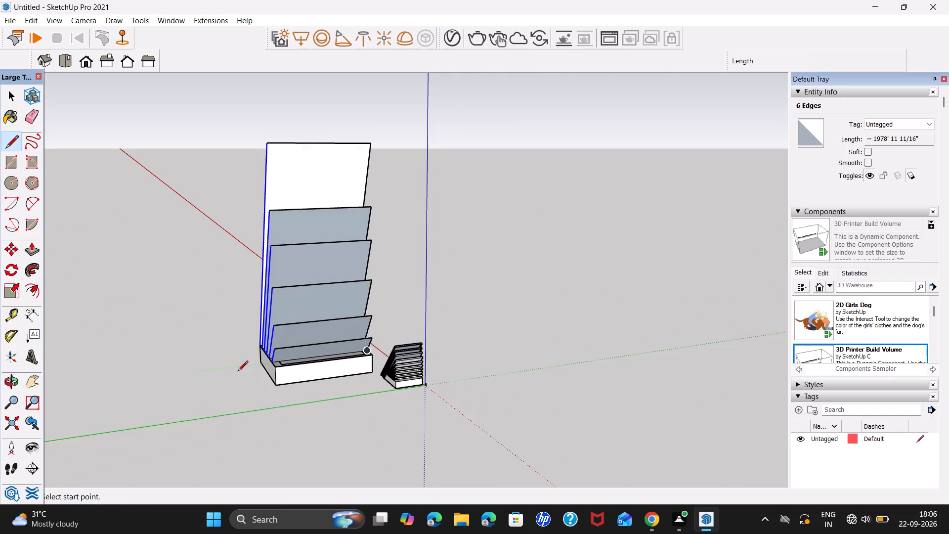
scroll(320, 365, up, 6)
middle_drag(358, 357, 0, 418)
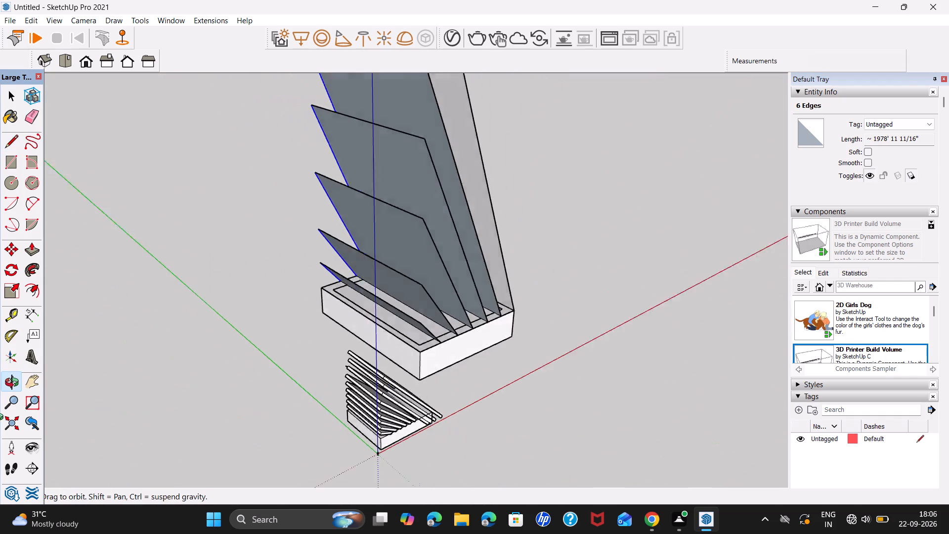
middle_drag(0, 418, 1, 416)
middle_drag(468, 365, 307, 400)
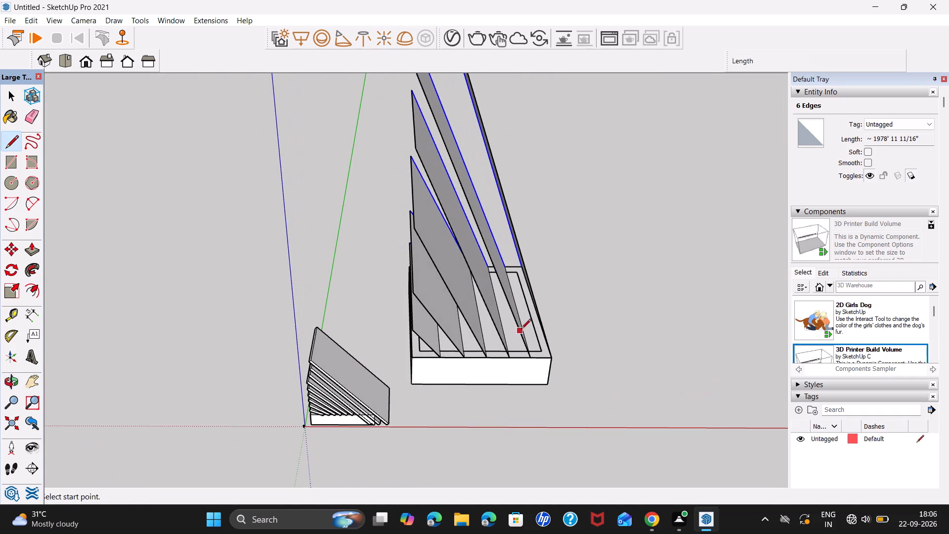
middle_drag(563, 345, 502, 371)
key(space)
key(p)
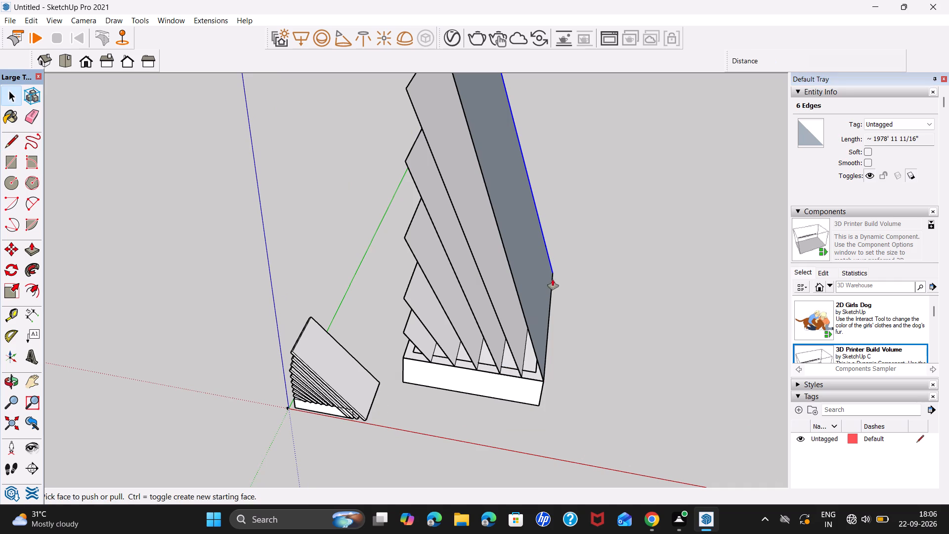
click(533, 279)
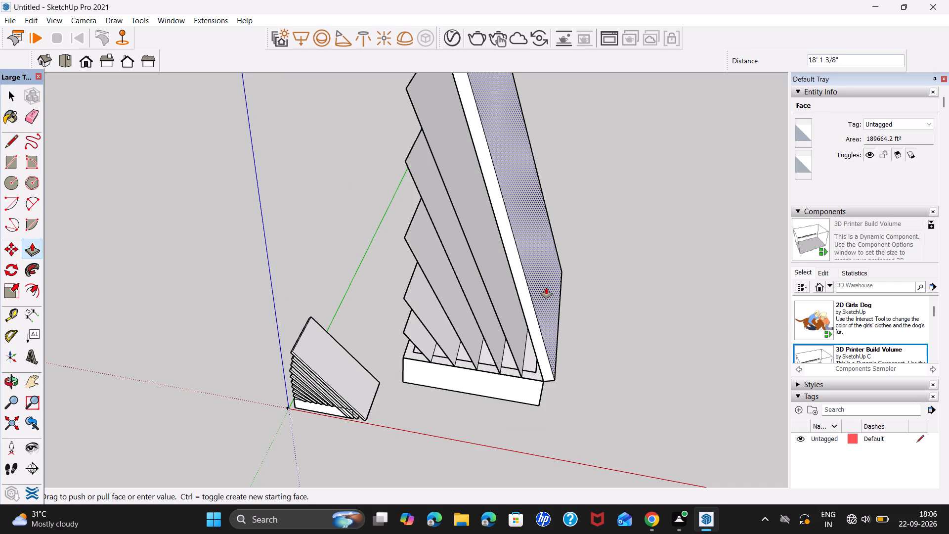
key(3)
key(apostrophe)
key(Return)
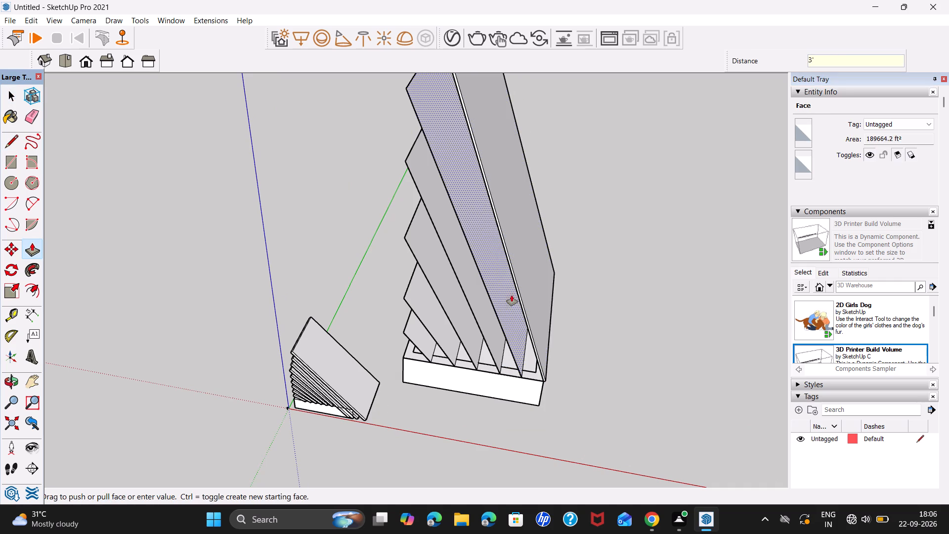
Repeat the 3' Push/Pull on the outer faces of the five shorter fins, undoing and redoing the last one.
double_click(506, 301)
double_click(474, 309)
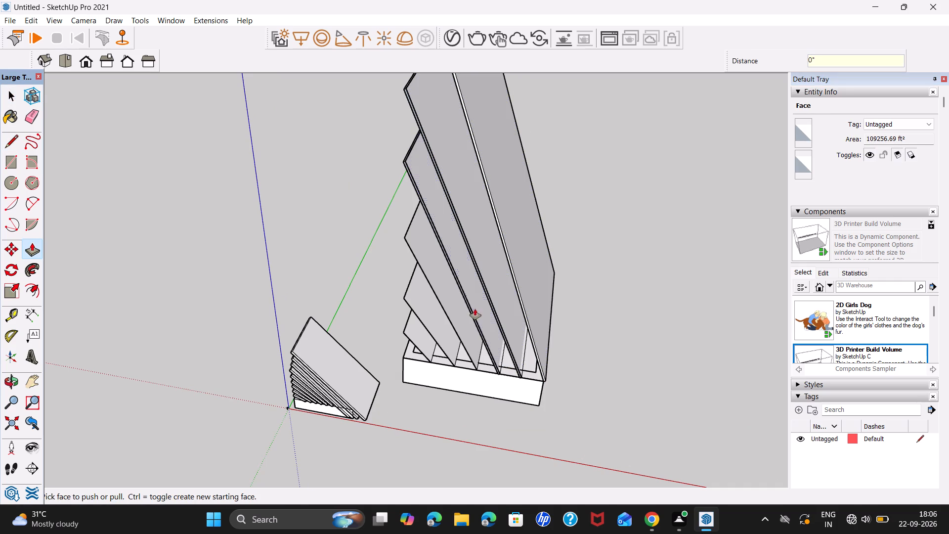
double_click(465, 314)
double_click(446, 320)
double_click(426, 330)
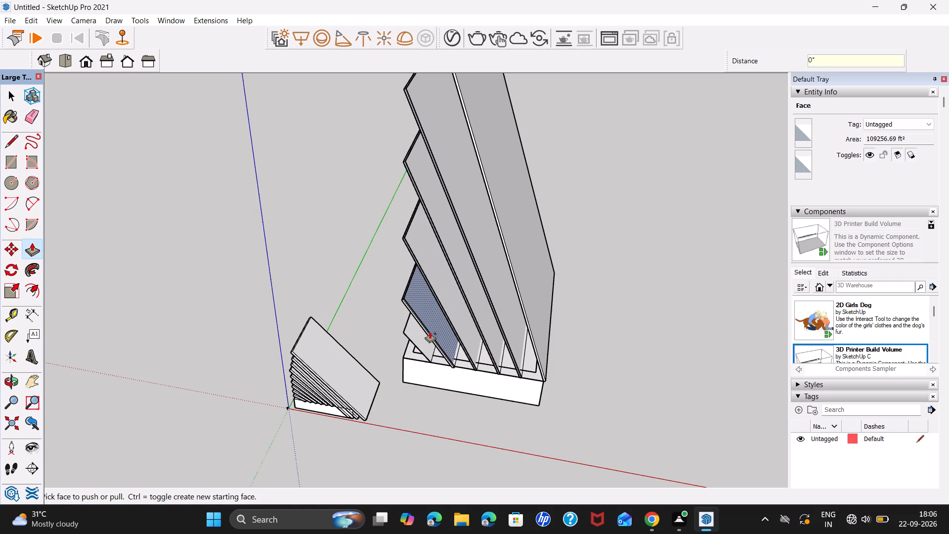
key(ctrl+z)
double_click(426, 334)
Push/Pull the outer face of the tallest fin outward by another 3'.
middle_drag(449, 344, 496, 222)
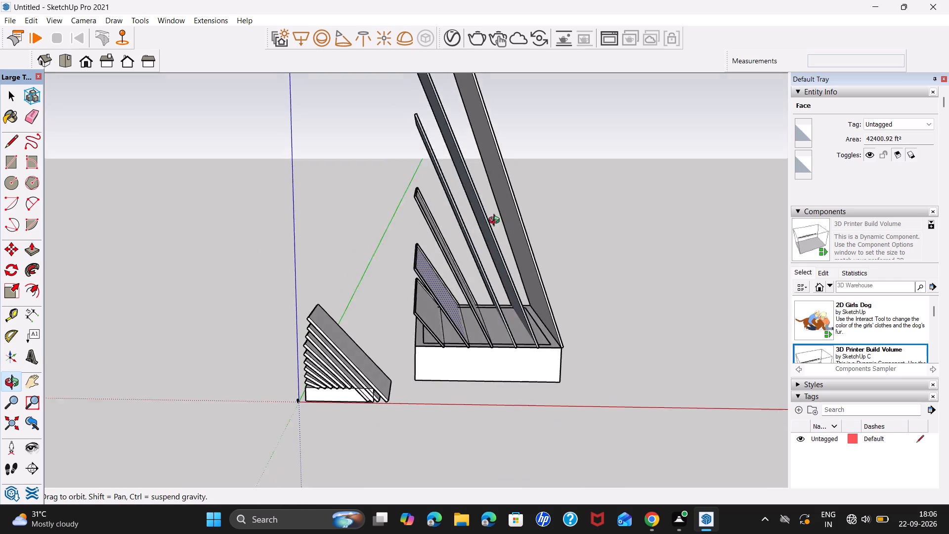
middle_drag(496, 222, 463, 195)
scroll(532, 256, up, 5)
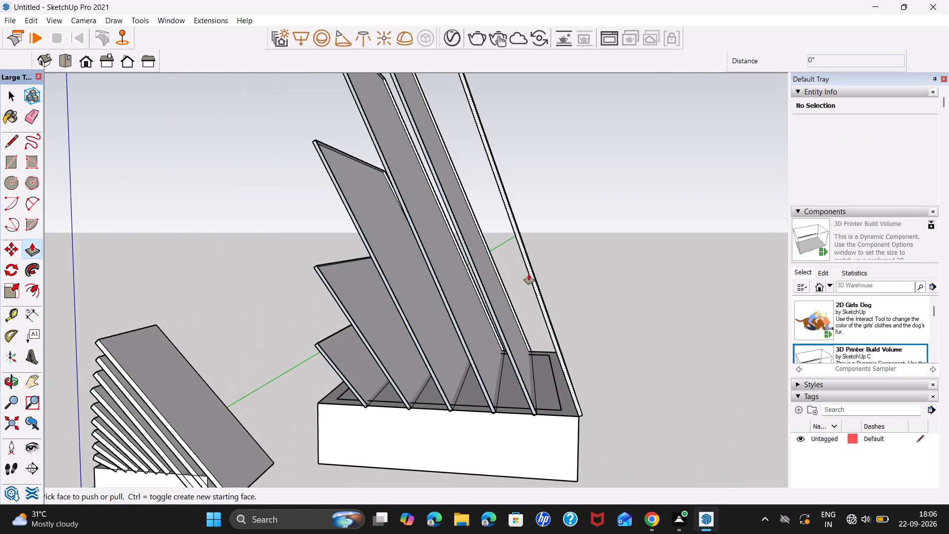
middle_drag(528, 274, 491, 303)
click(508, 230)
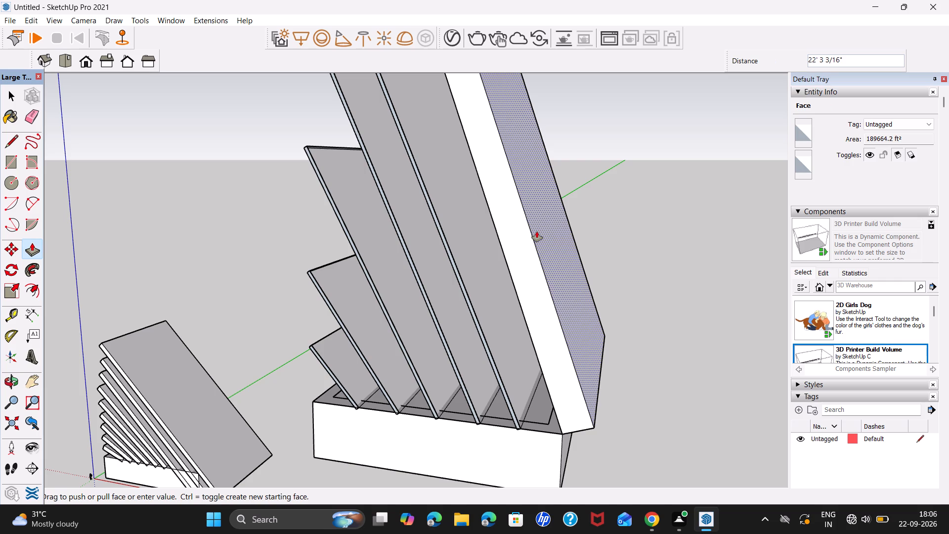
click(537, 231)
text(3')
key(Return)
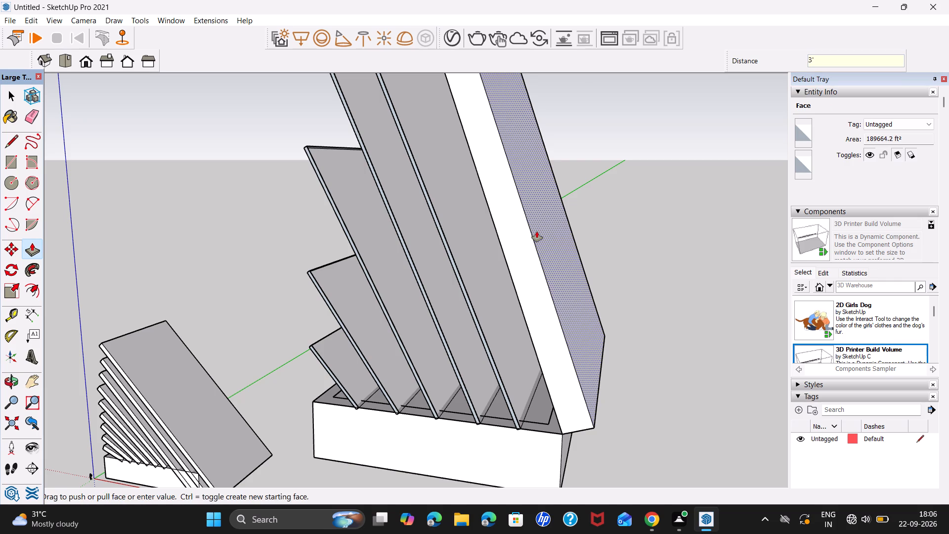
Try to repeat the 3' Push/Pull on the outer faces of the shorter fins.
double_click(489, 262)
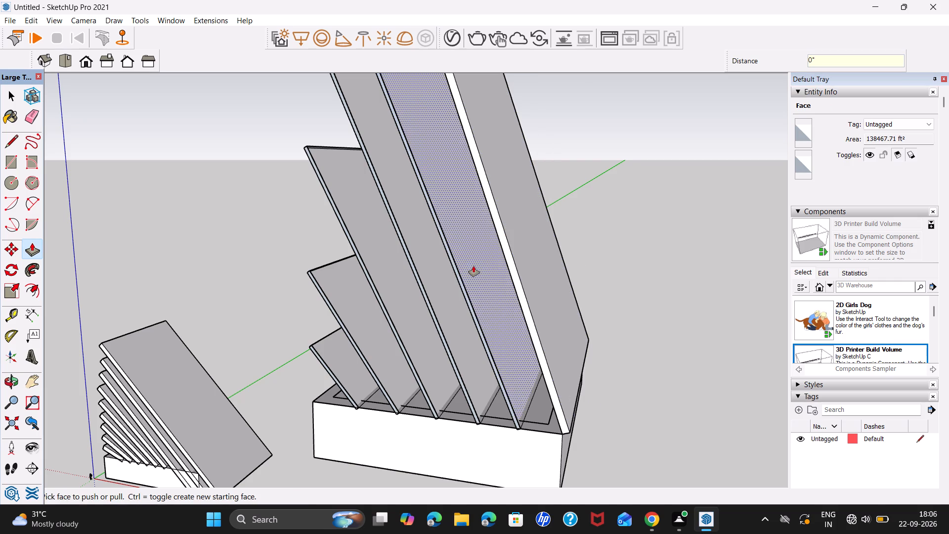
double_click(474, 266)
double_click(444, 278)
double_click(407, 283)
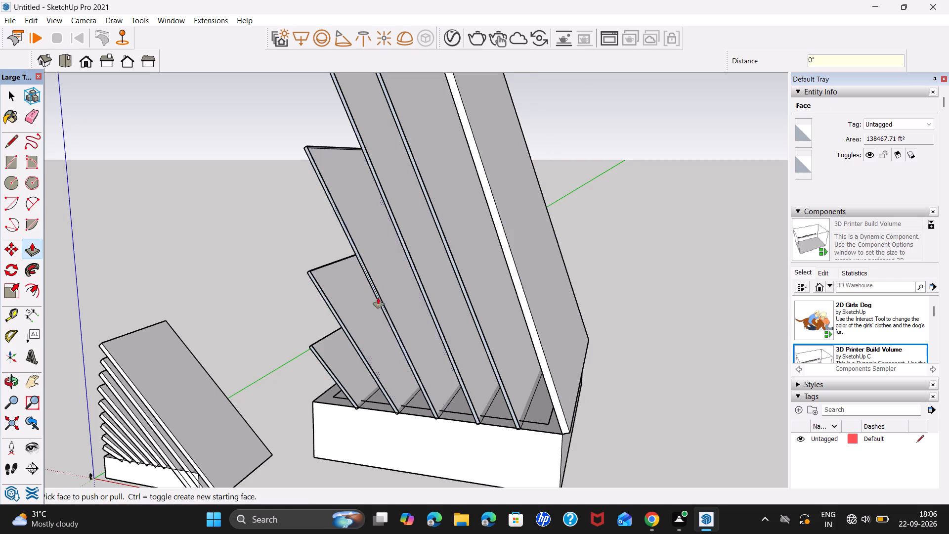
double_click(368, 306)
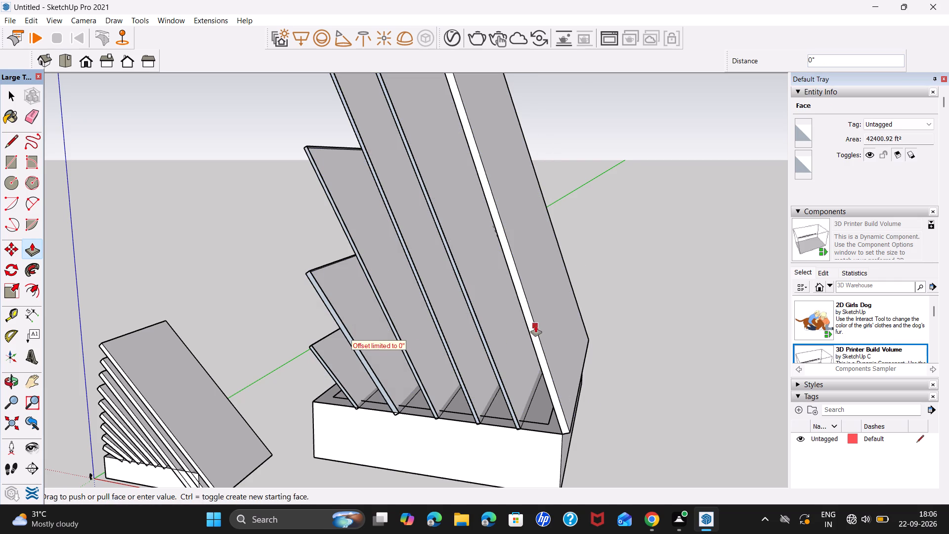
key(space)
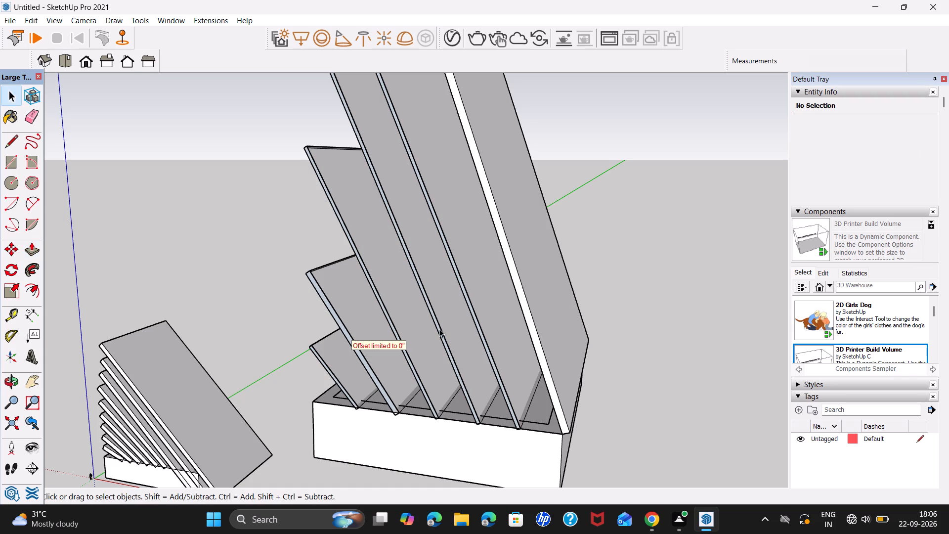
Push/Pull the outer face of the second tallest fin outward by another 3'.
click(499, 315)
key(p)
click(505, 315)
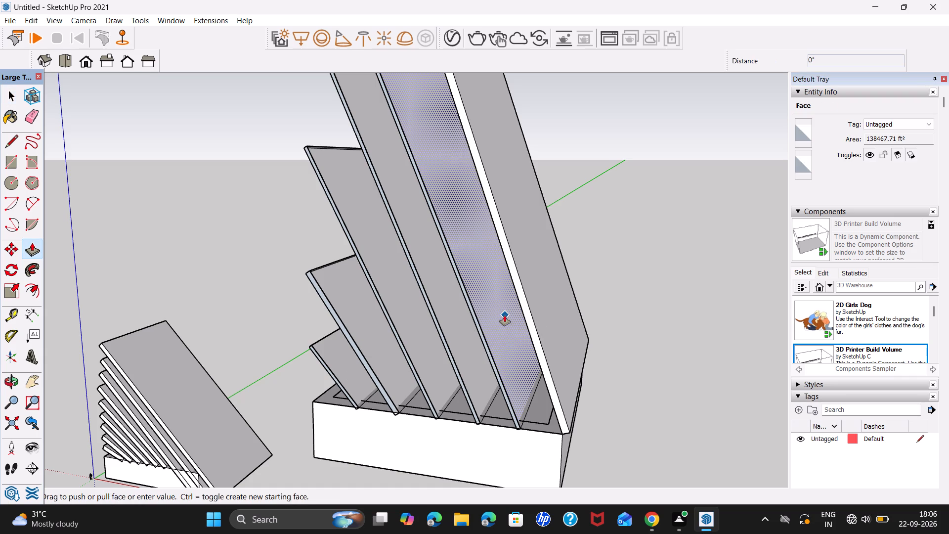
scroll(508, 342, up, 7)
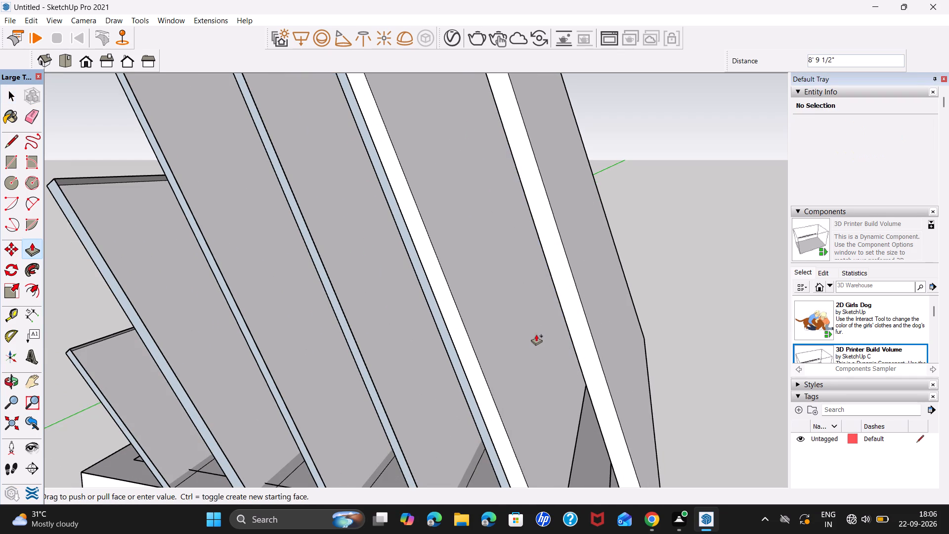
text(3')
key(Return)
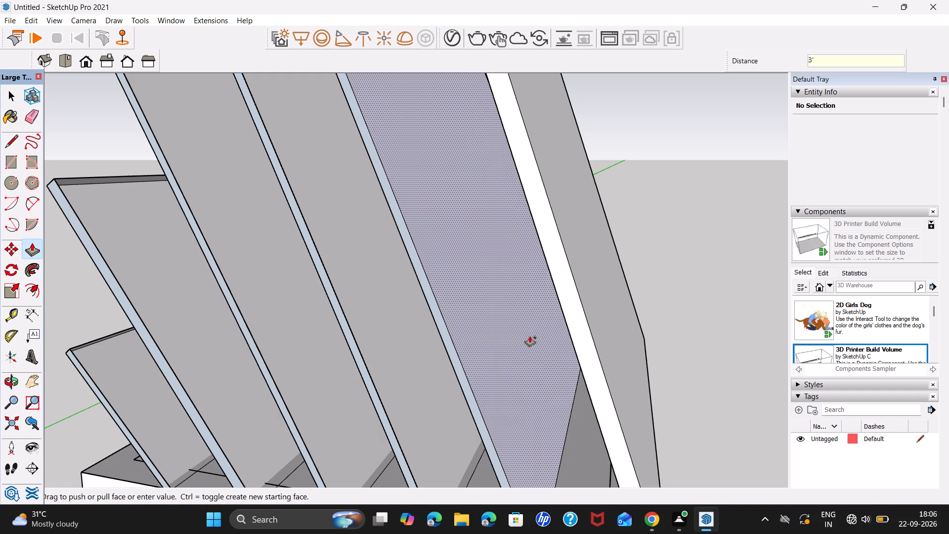
click(515, 343)
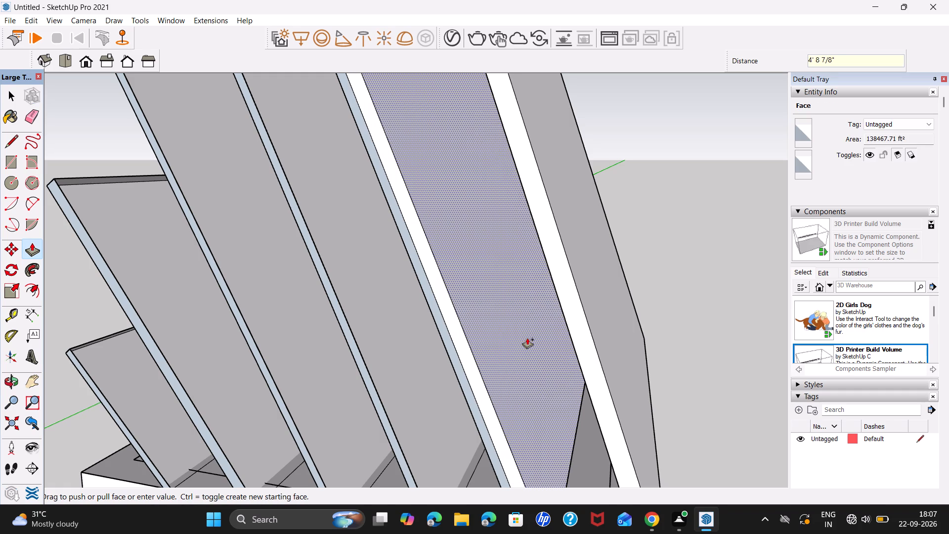
text(3')
key(Return)
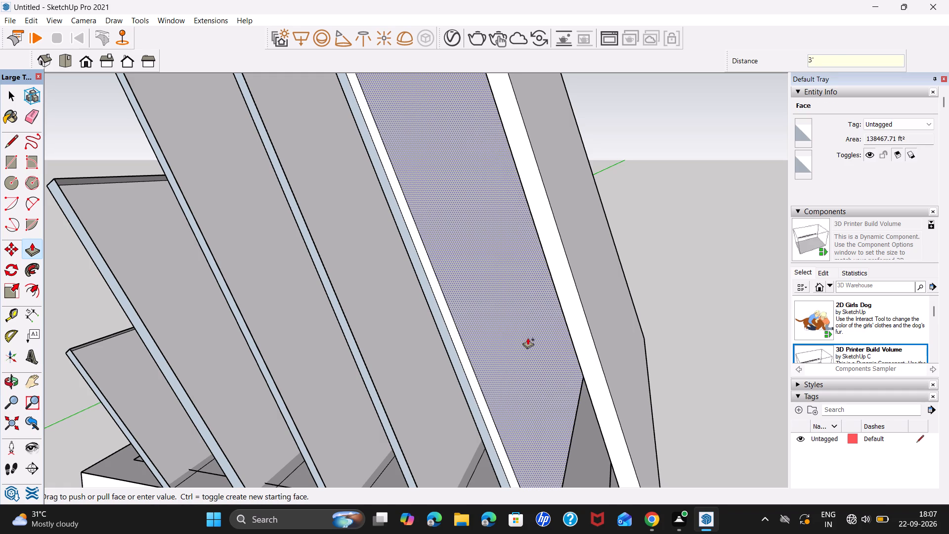
Push/Pull the outer face of the third tallest fin outward by another 3'.
double_click(395, 356)
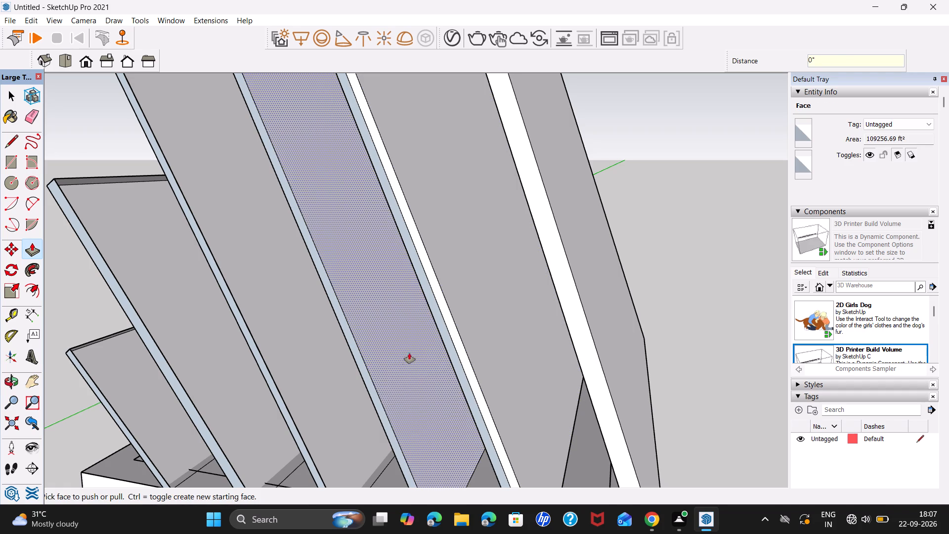
click(405, 355)
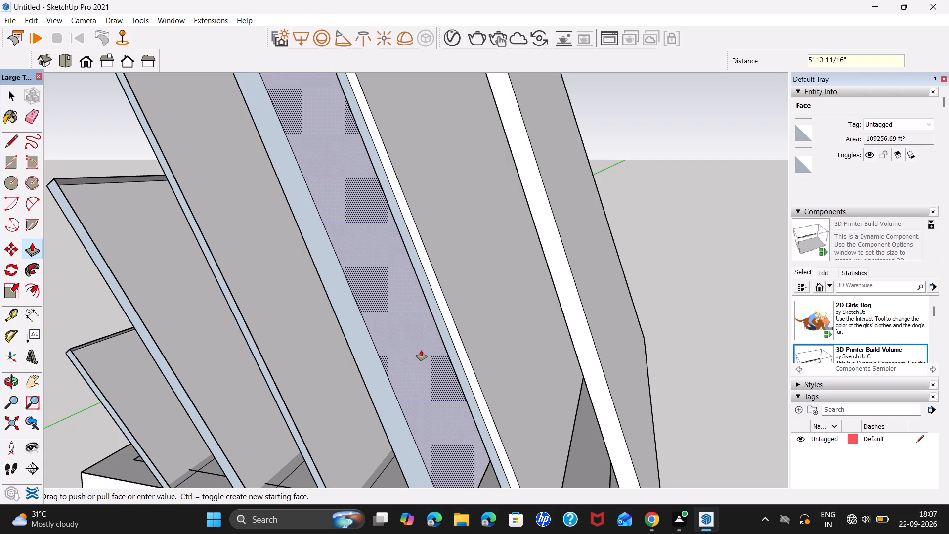
text(3')
key(Return)
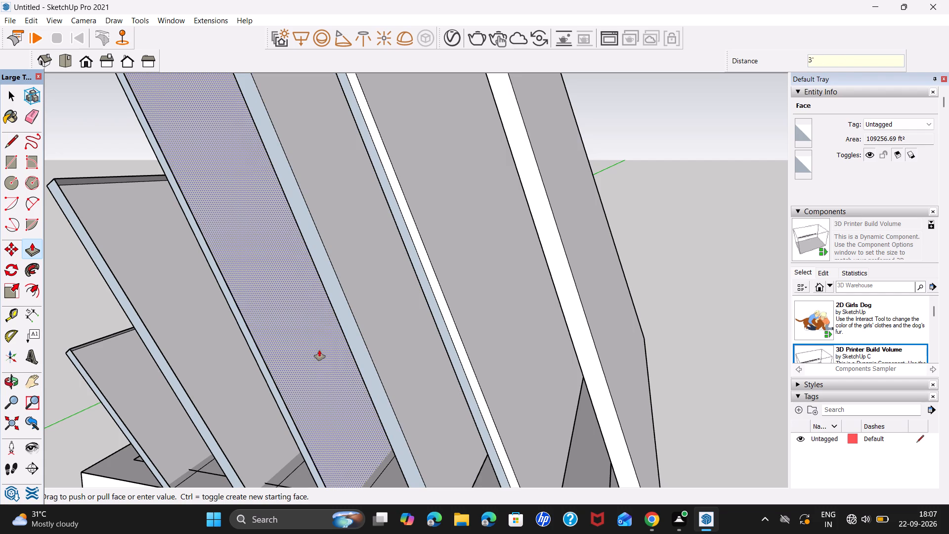
Push/Pull the outer face of the fourth tallest fin by 6'.
click(319, 350)
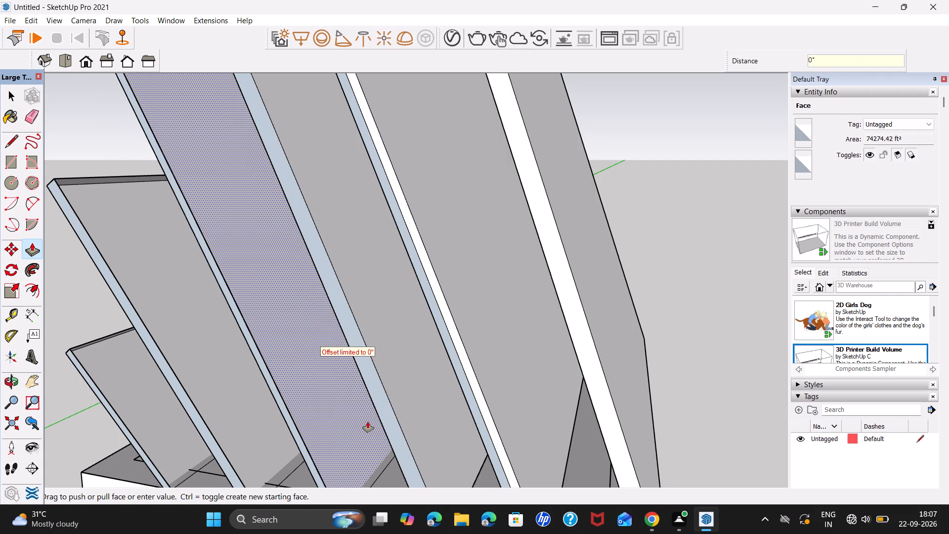
key(6)
key(apostrophe)
key(Return)
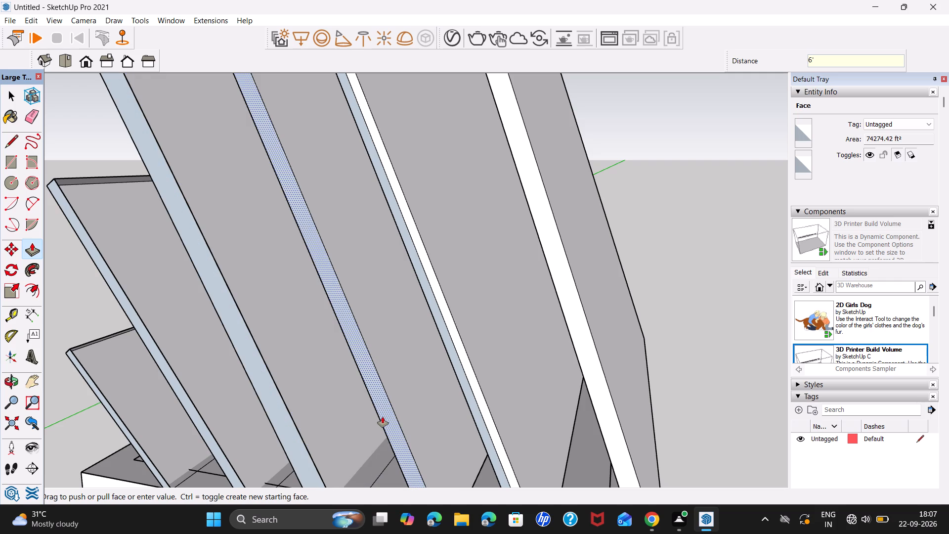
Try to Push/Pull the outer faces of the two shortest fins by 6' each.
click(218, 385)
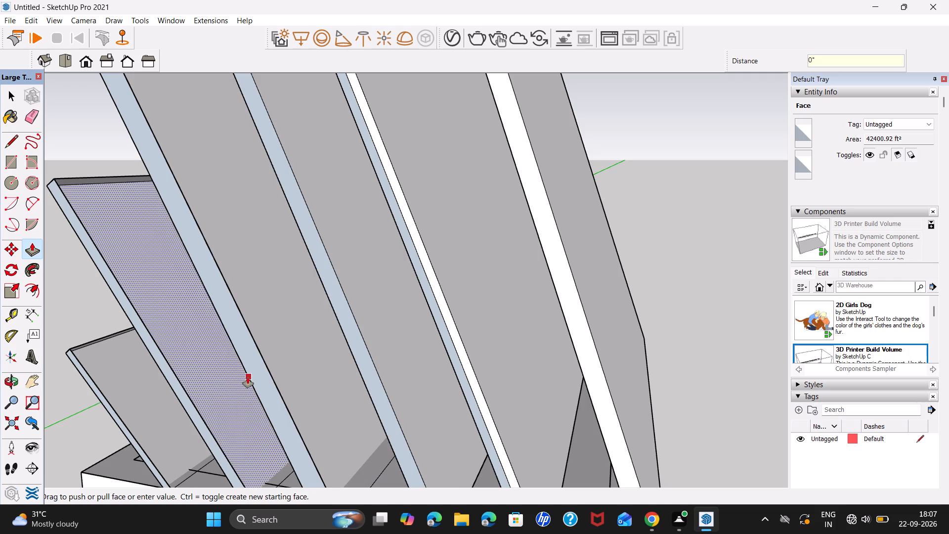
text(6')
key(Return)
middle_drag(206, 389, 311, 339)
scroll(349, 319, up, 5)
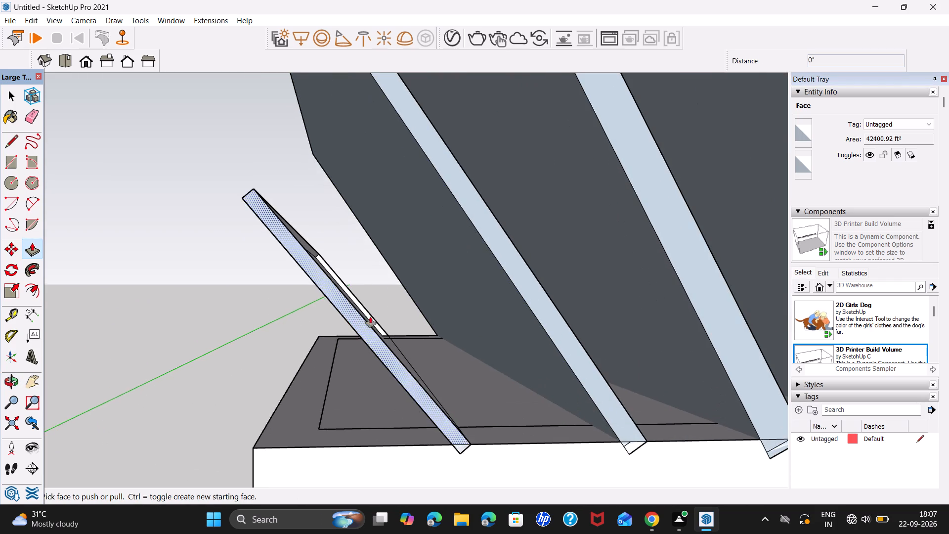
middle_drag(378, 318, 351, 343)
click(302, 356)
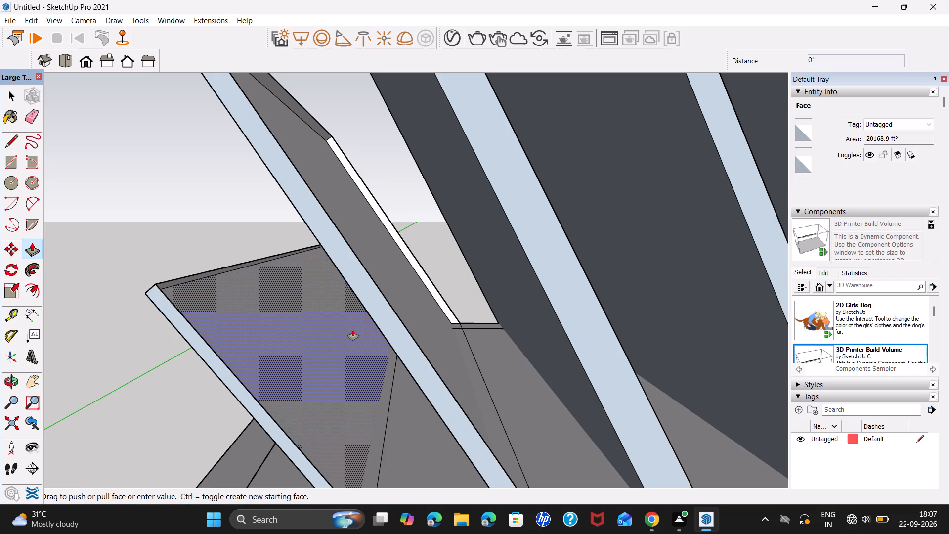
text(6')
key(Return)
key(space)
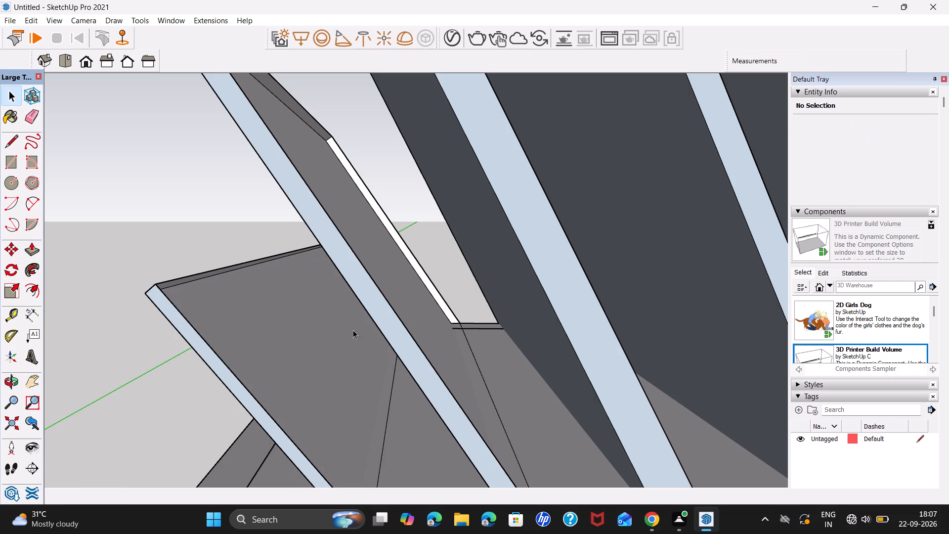
Push/Pull the outer face of the shortest fin outward by 6' as a new extrusion.
click(301, 347)
key(p)
click(314, 343)
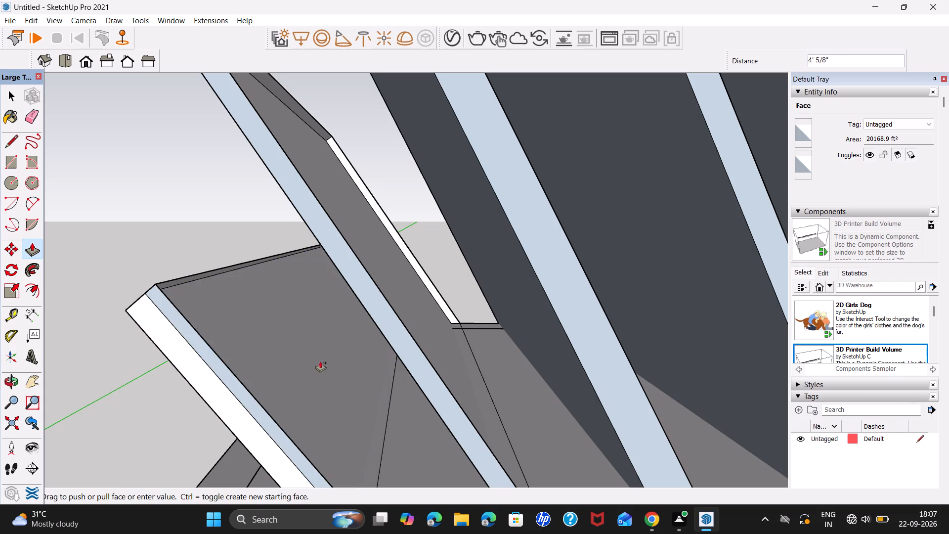
click(351, 360)
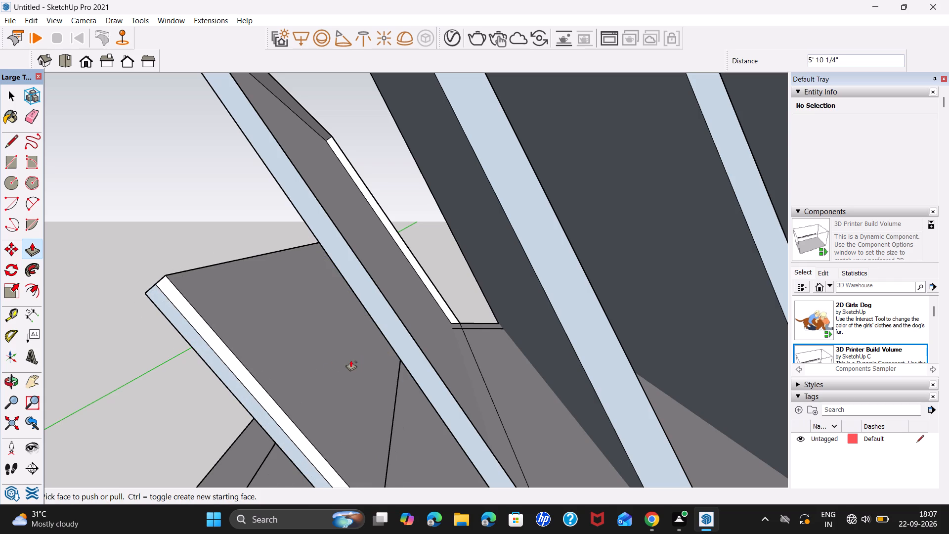
key(6)
key(apostrophe)
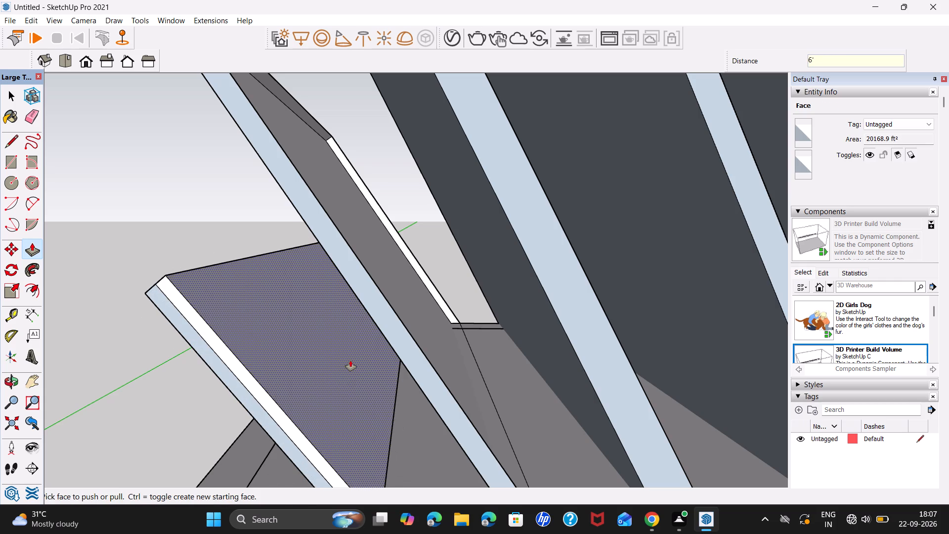
key(Return)
key(space)
Push/Pull the outer face of the second shortest fin outward by 6'.
click(431, 342)
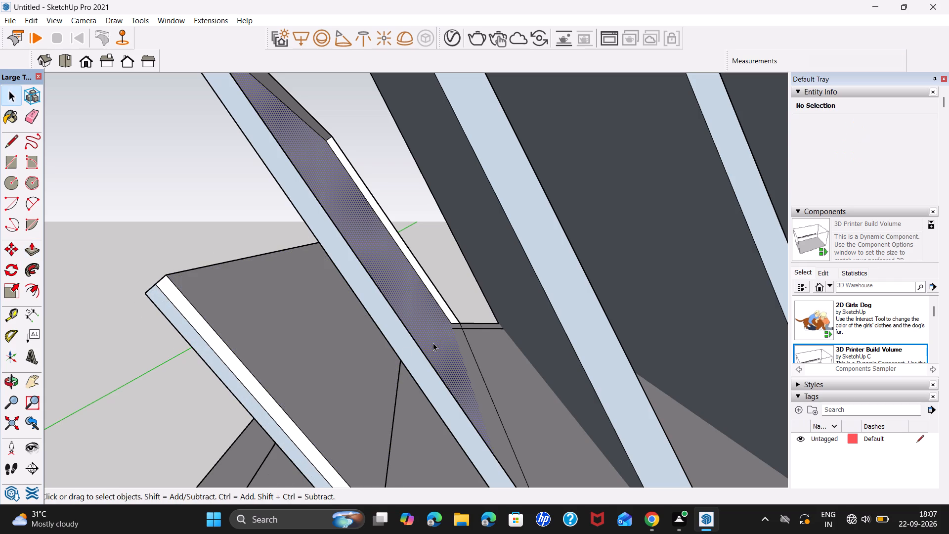
key(p)
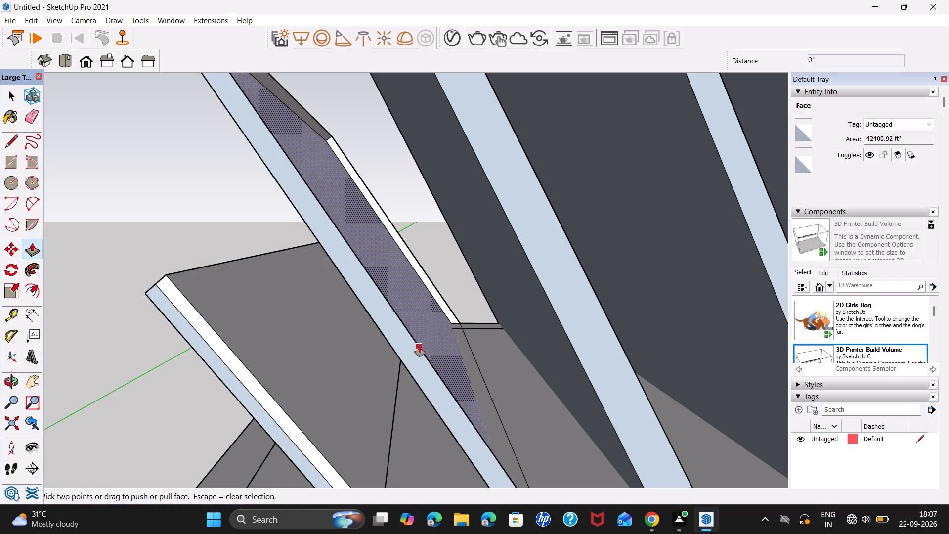
click(428, 339)
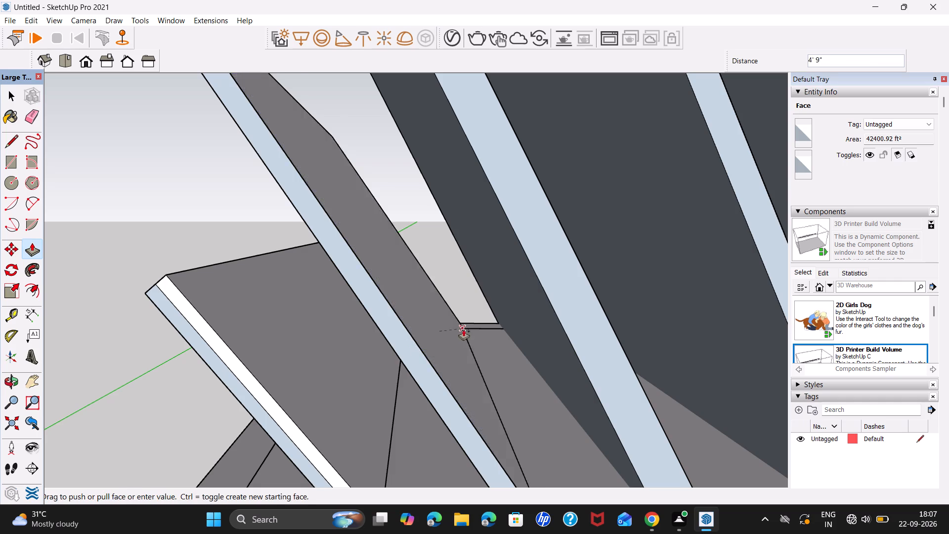
text(6')
key(Return)
Examine the thickened fins and the box from several angles, comparing them with the smaller stacked-slab structure.
middle_drag(530, 327, 453, 346)
scroll(453, 346, down, 14)
middle_drag(468, 374, 491, 343)
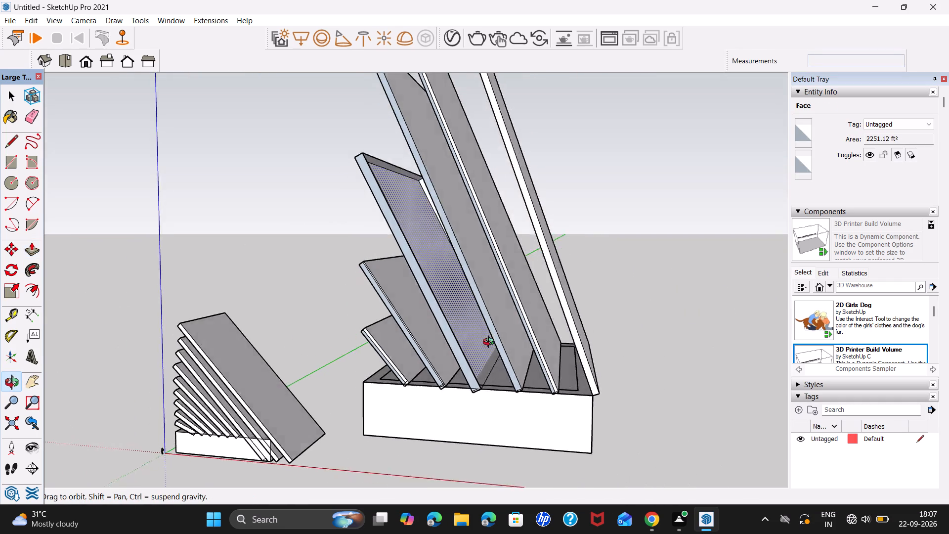
middle_drag(491, 343, 506, 291)
scroll(506, 293, up, 3)
middle_drag(505, 304, 438, 384)
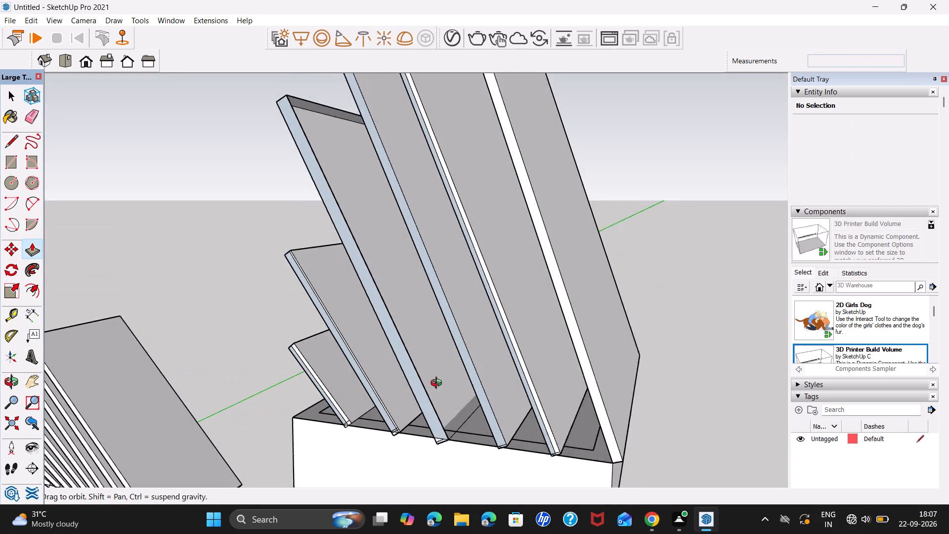
middle_drag(438, 384, 437, 384)
scroll(437, 384, down, 7)
middle_drag(499, 433, 605, 352)
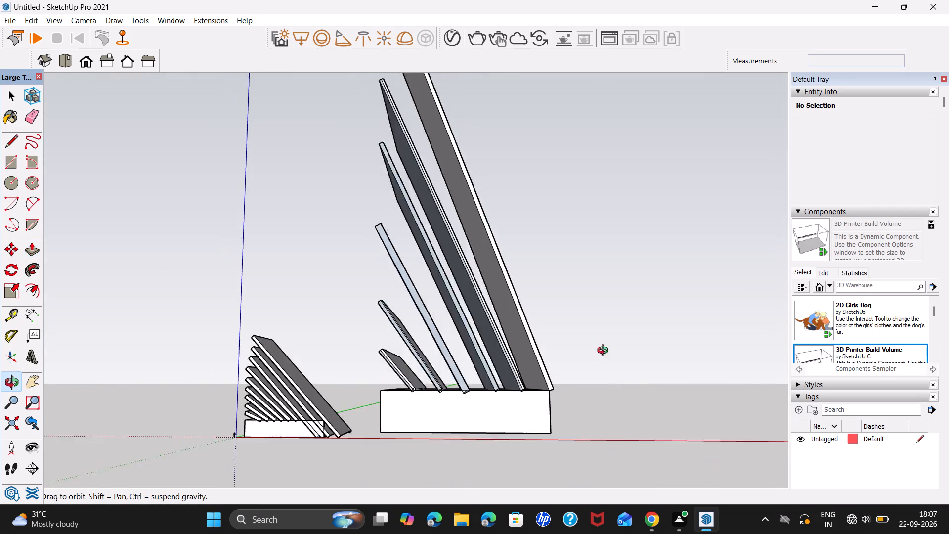
middle_drag(605, 352, 483, 414)
scroll(483, 414, down, 6)
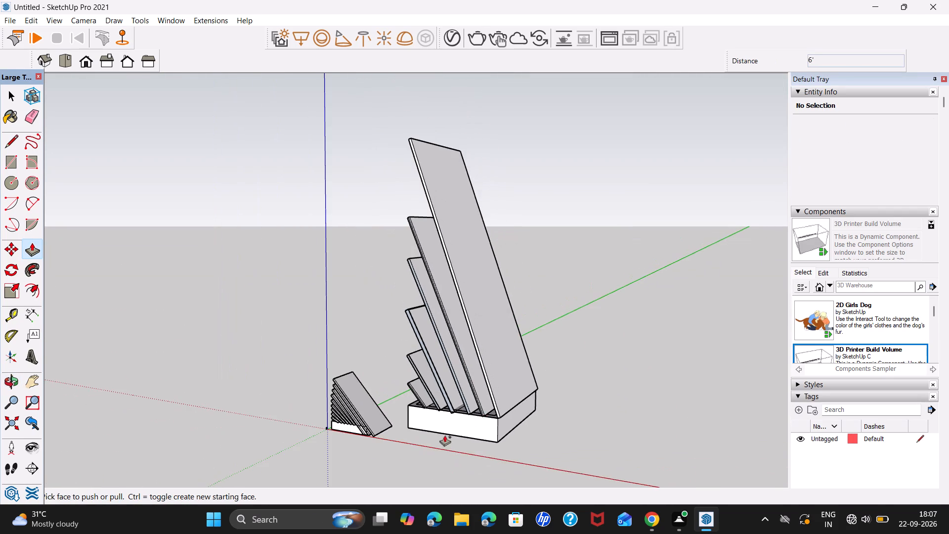
middle_drag(443, 437, 549, 371)
scroll(388, 411, up, 3)
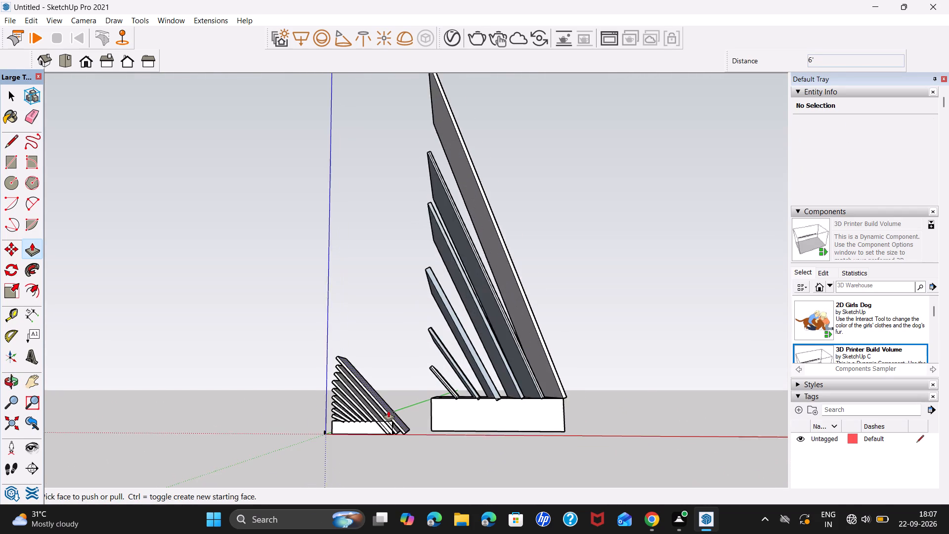
Examine the large fin fan and its box from several angles against the smaller stacked-slab structure.
scroll(388, 411, up, 5)
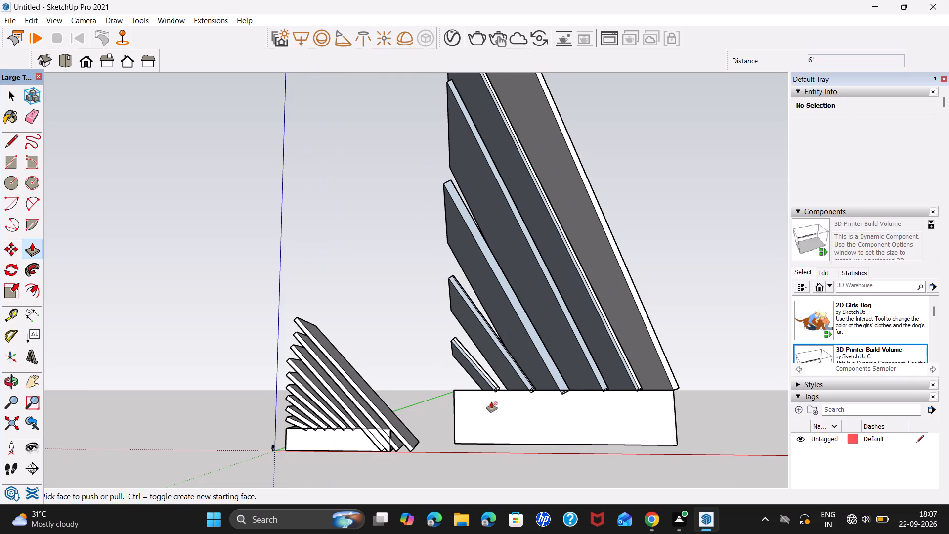
shift+middle_drag(492, 401, 338, 429)
middle_drag(260, 446, 421, 408)
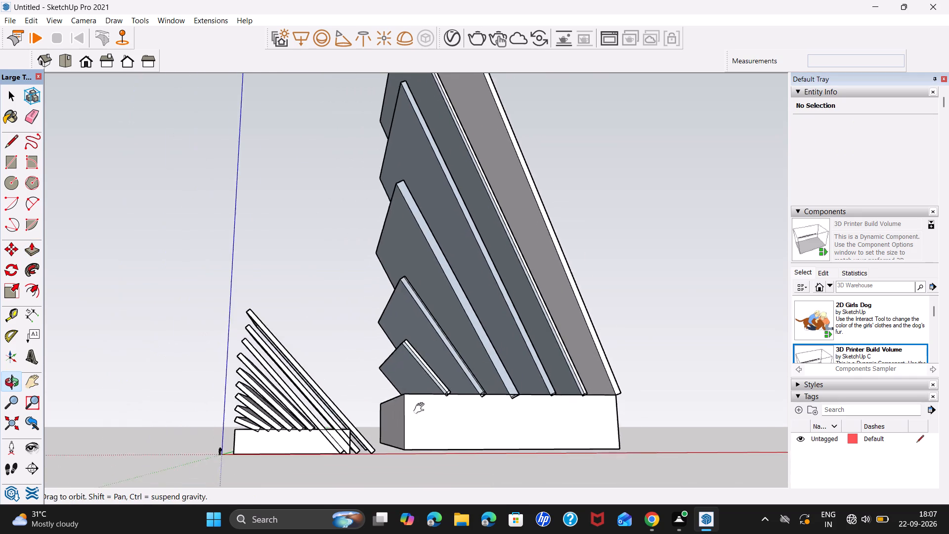
middle_drag(421, 408, 432, 405)
scroll(328, 440, up, 7)
middle_drag(439, 419, 439, 418)
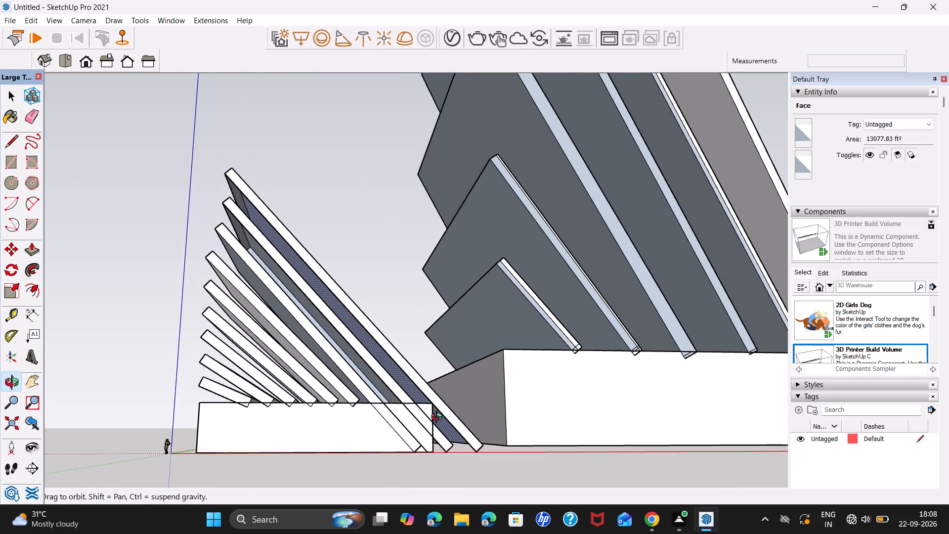
middle_drag(439, 418, 418, 407)
scroll(418, 407, down, 15)
shift+middle_drag(481, 394, 440, 456)
Delete all the slanted fins of the larger fan above its rectangular box.
key(space)
scroll(456, 408, down, 7)
middle_drag(456, 410, 443, 431)
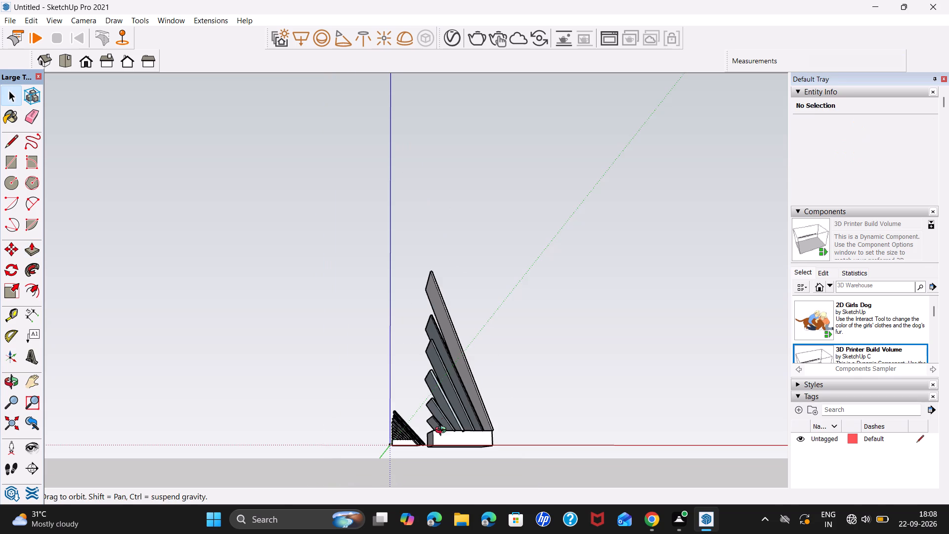
middle_drag(443, 431, 422, 494)
drag(409, 266, 447, 255)
drag(479, 247, 502, 278)
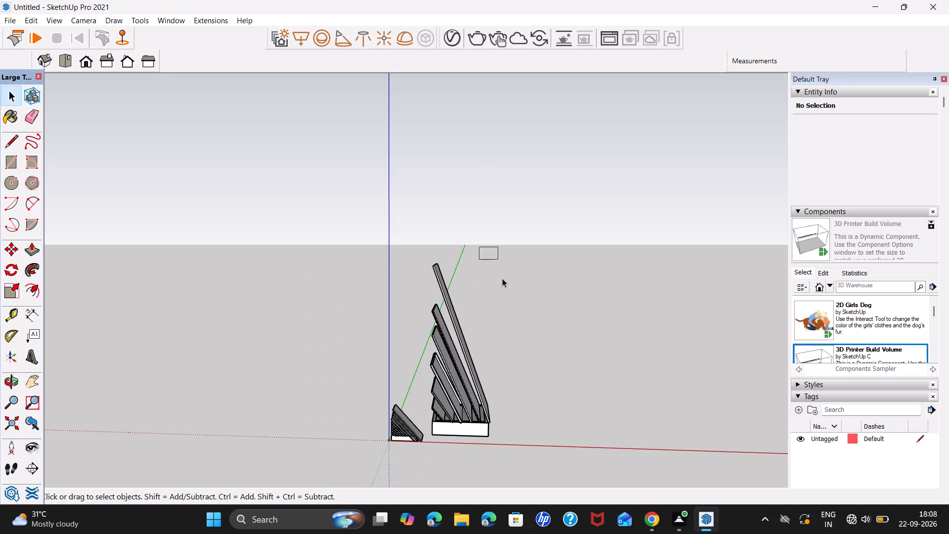
drag(502, 278, 483, 328)
drag(401, 238, 462, 306)
drag(462, 306, 517, 404)
key(Delete)
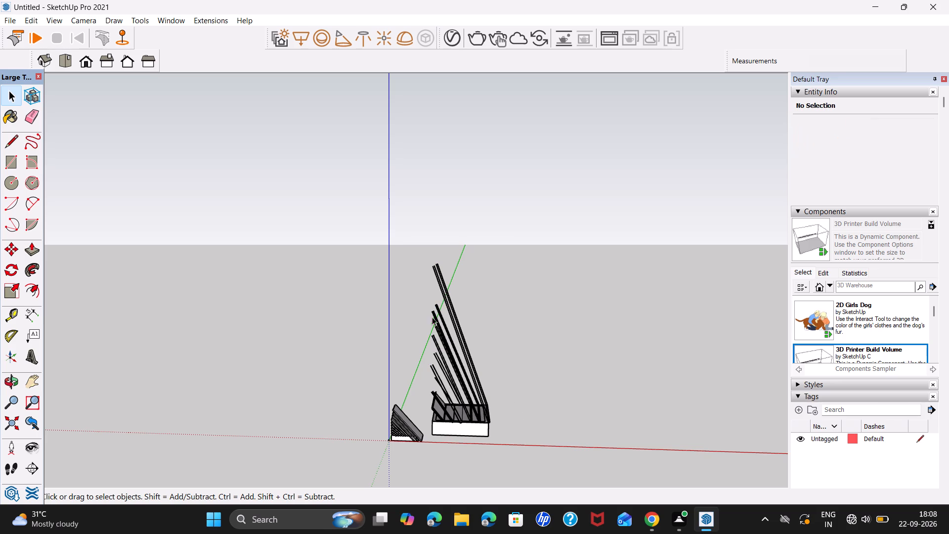
drag(423, 257, 532, 436)
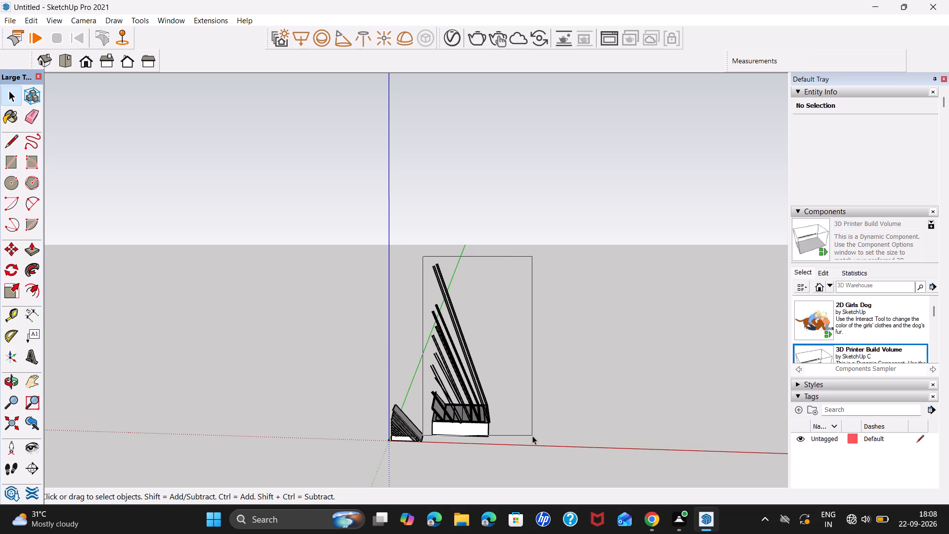
drag(532, 436, 515, 436)
key(Delete)
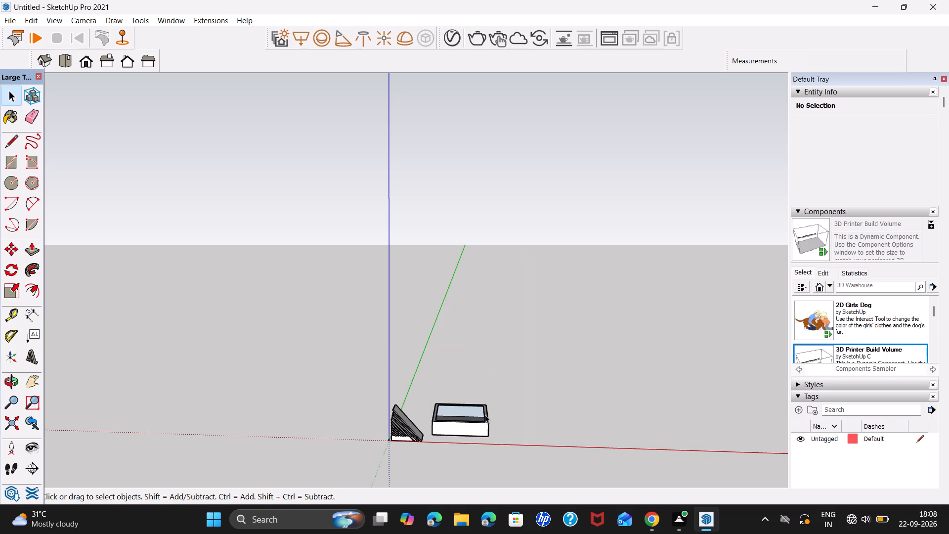
Delete the remaining rectangular box that carried the larger fins.
drag(425, 389, 518, 433)
key(Delete)
middle_drag(459, 410, 473, 470)
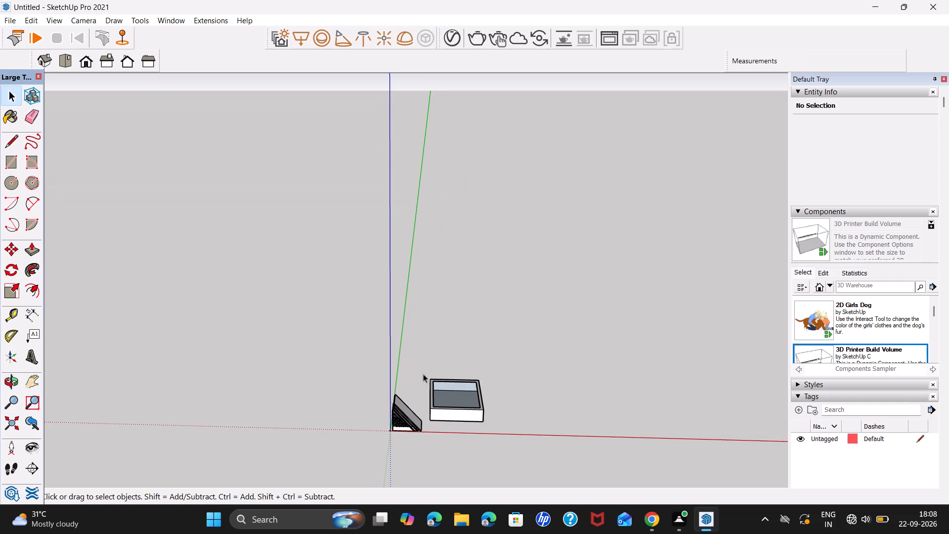
drag(426, 372, 506, 426)
key(Delete)
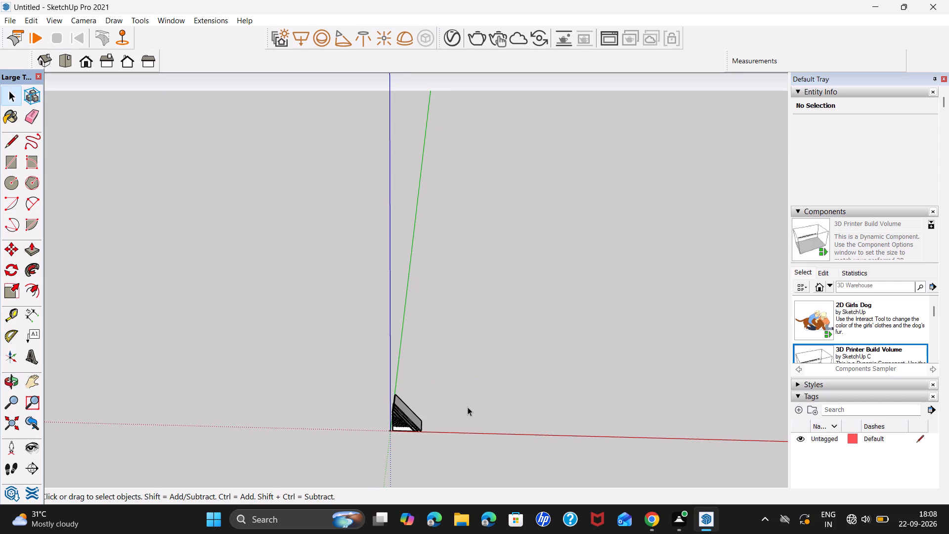
Open the stacked-slab structure's base box for editing and Push/Pull its bottom face downward by 11' 7 1/2".
scroll(464, 401, down, 4)
middle_drag(449, 441, 413, 346)
scroll(396, 427, up, 10)
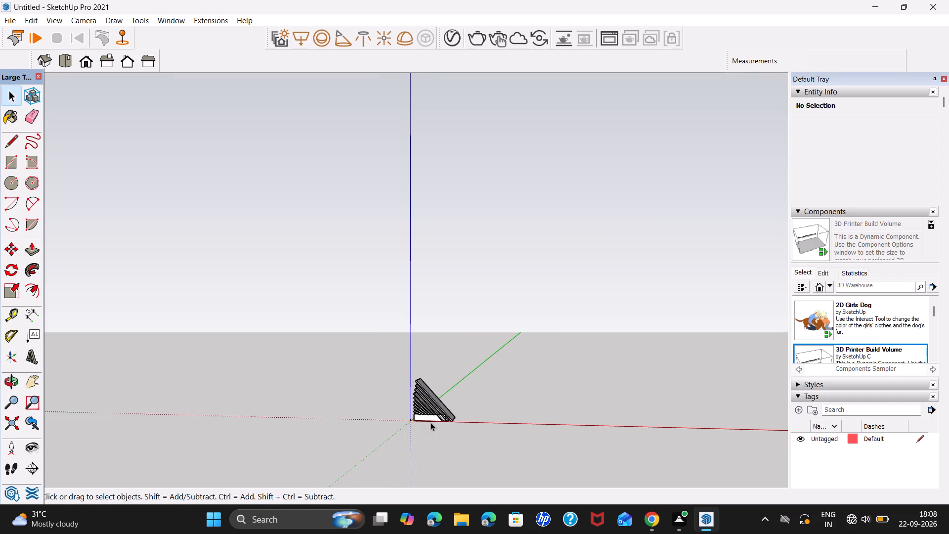
scroll(431, 422, up, 17)
middle_drag(460, 421, 482, 420)
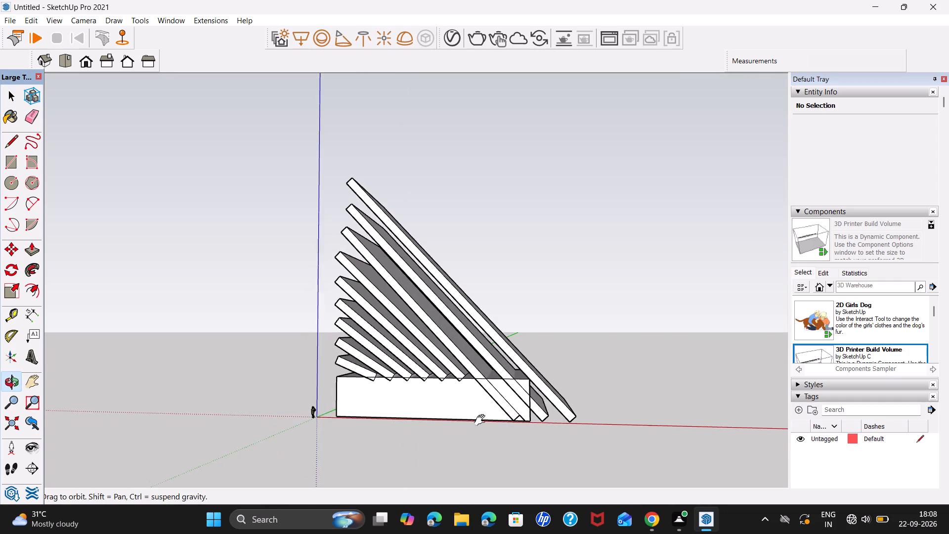
middle_drag(482, 420, 531, 419)
scroll(505, 414, up, 7)
middle_drag(504, 420, 517, 320)
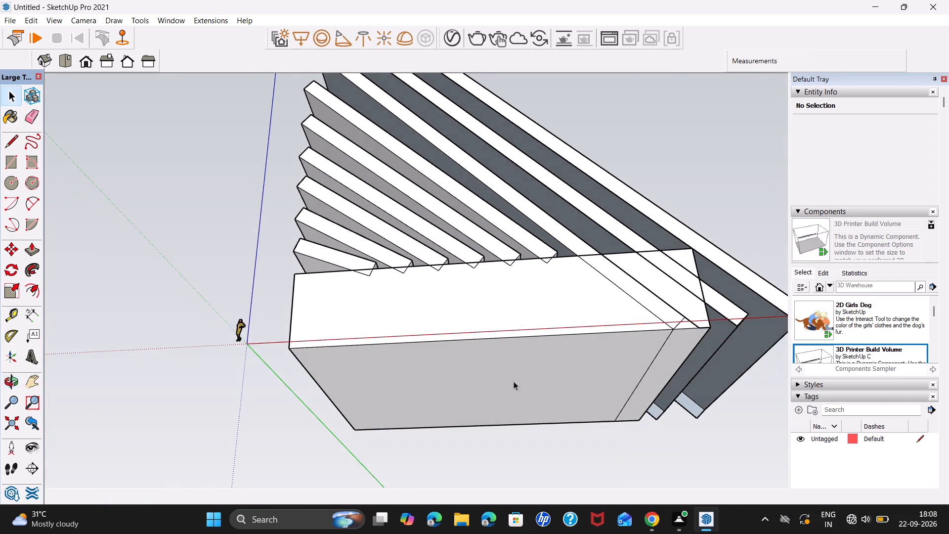
triple_click(514, 382)
double_click(514, 382)
click(514, 385)
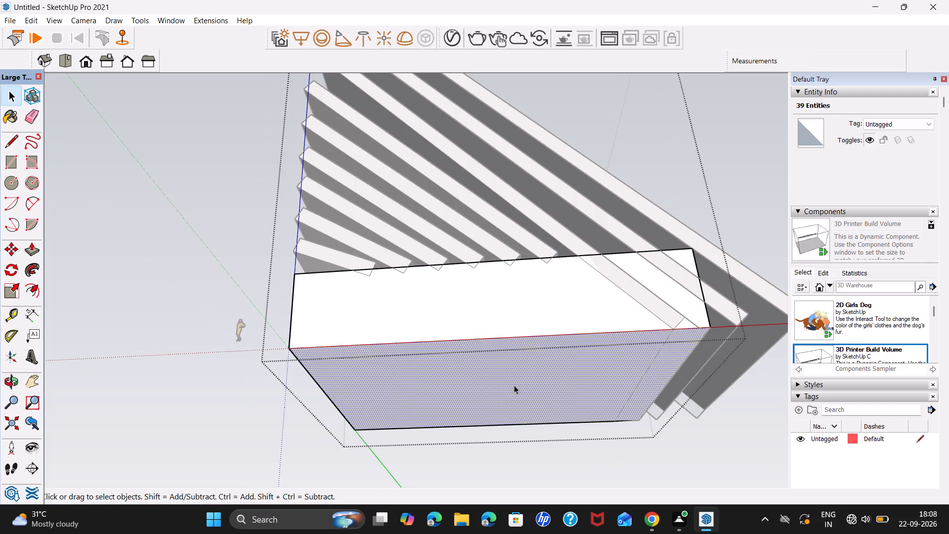
key(p)
click(514, 386)
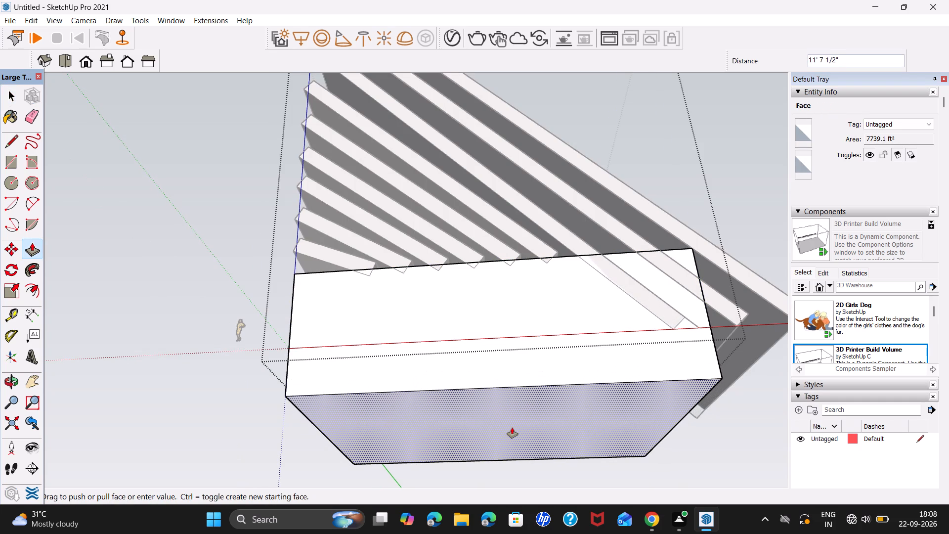
click(512, 428)
Push/Pull the base box's side face beneath the slabs' raised ends outward by 7' 2 1/16", and leave the box's editing context.
middle_drag(478, 389, 651, 406)
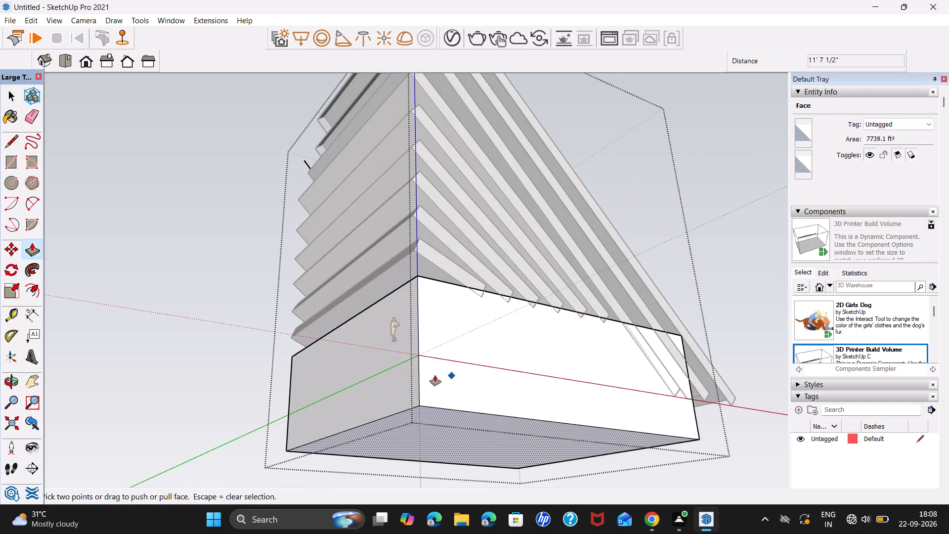
click(393, 372)
key(b)
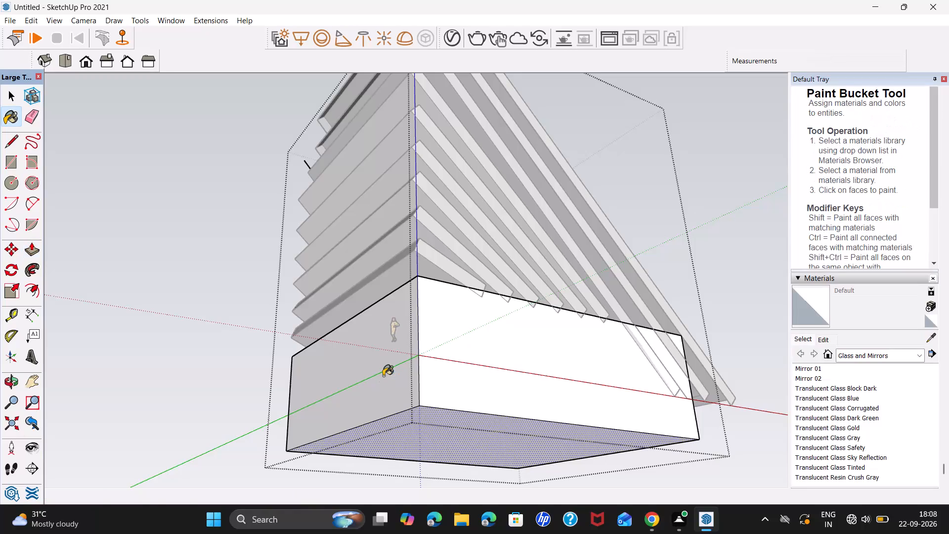
key(space)
click(366, 376)
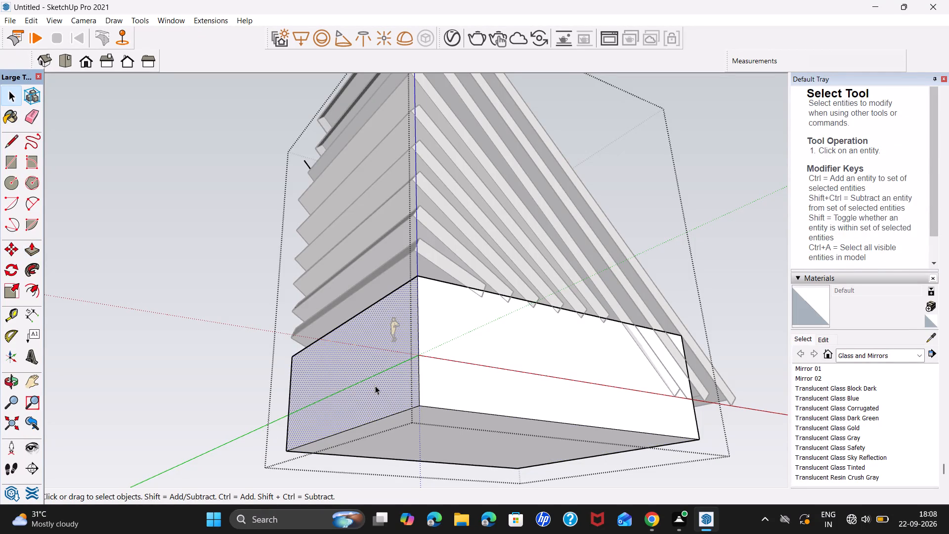
key(p)
click(375, 386)
click(348, 392)
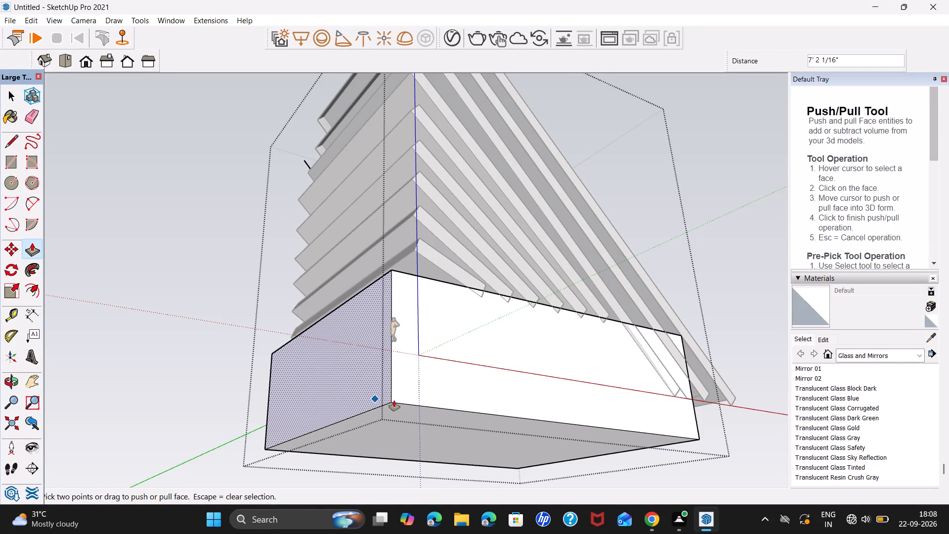
key(space)
scroll(424, 398, down, 8)
middle_drag(507, 368, 353, 449)
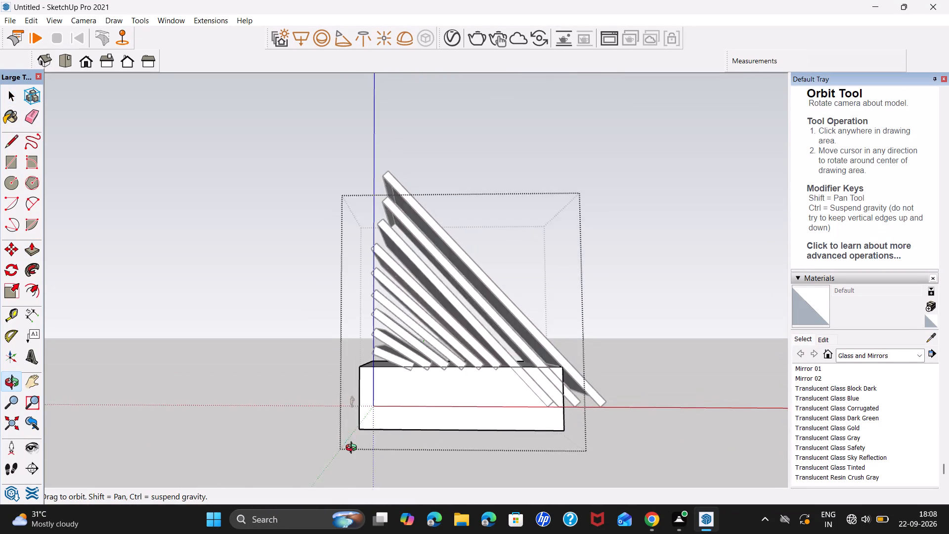
middle_drag(353, 449, 317, 449)
key(space)
click(675, 349)
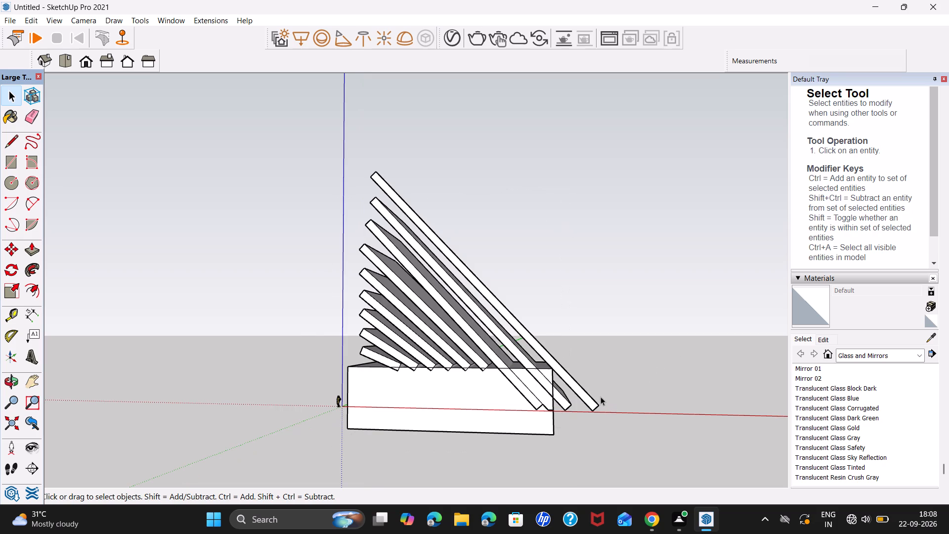
Push/Pull the raised end face of the lowest slab outward by about 3' 3 9/16".
middle_drag(410, 399, 739, 422)
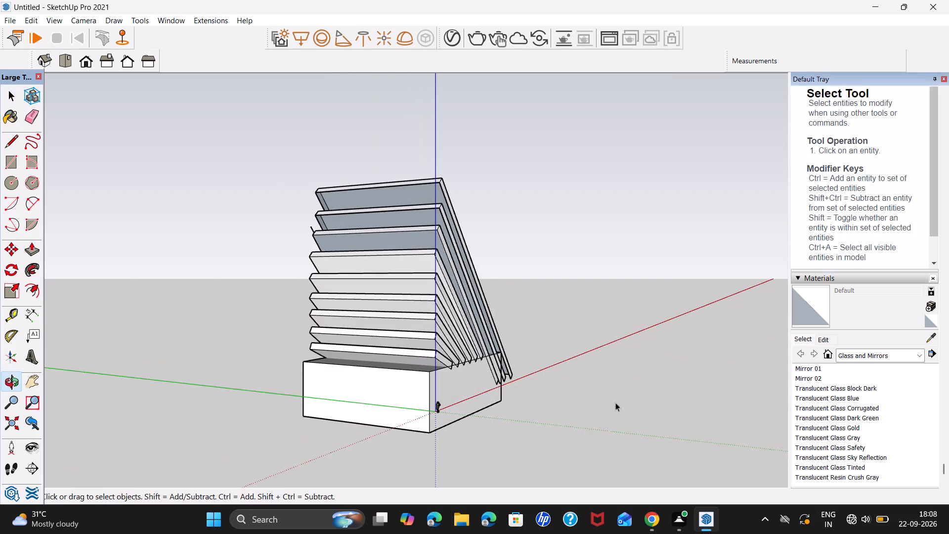
scroll(424, 350, up, 5)
click(419, 357)
key(p)
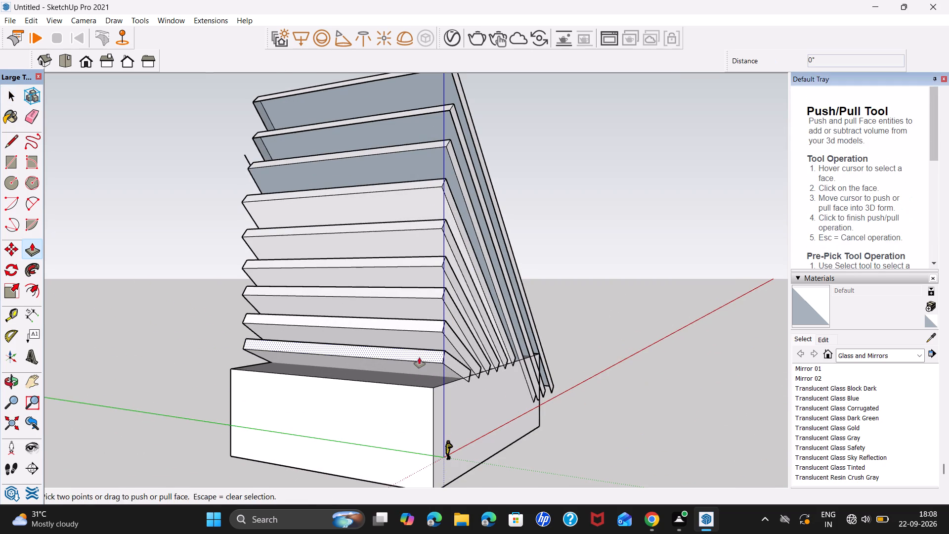
click(420, 356)
click(396, 383)
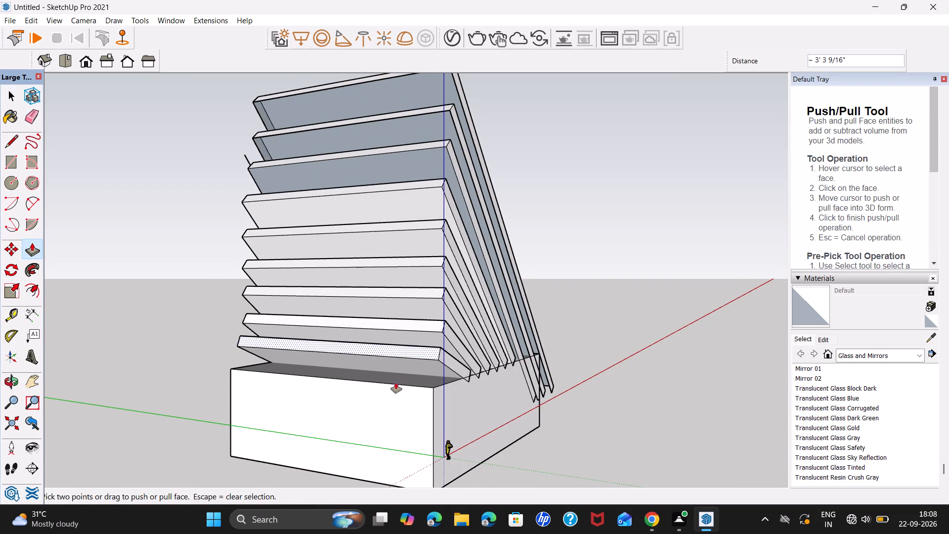
click(426, 326)
key(space)
Push/Pull the raised end face of the second-lowest slab outward by 6' 1 3/4".
middle_drag(485, 395, 482, 393)
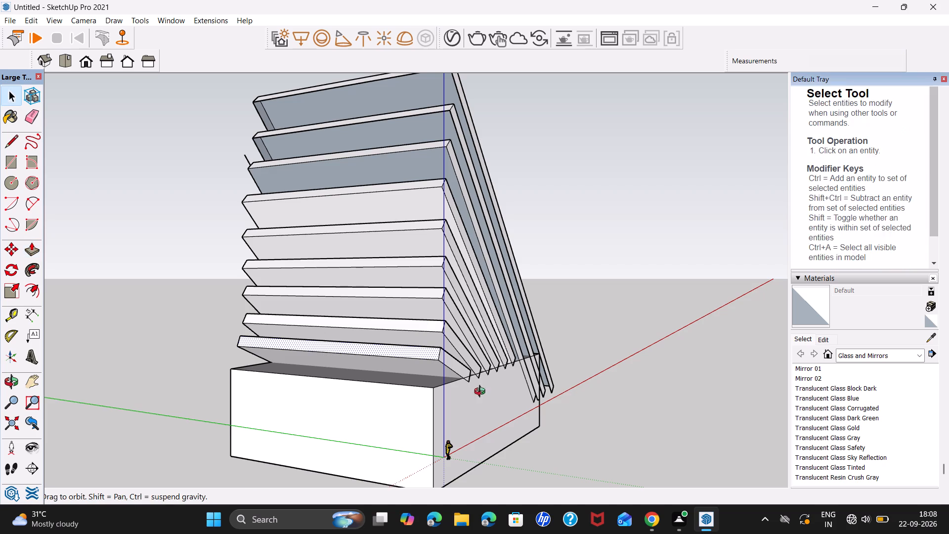
middle_drag(482, 393, 250, 399)
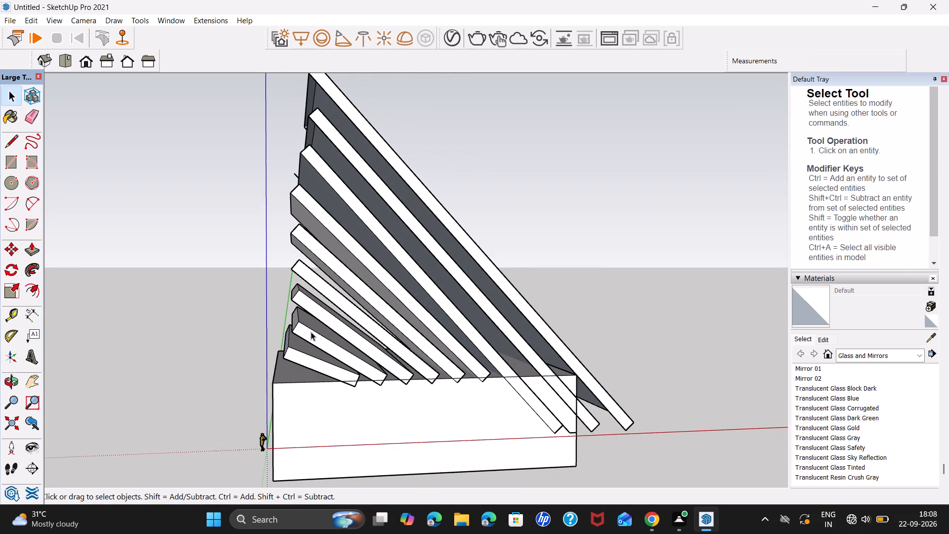
scroll(309, 329, up, 7)
click(285, 316)
key(p)
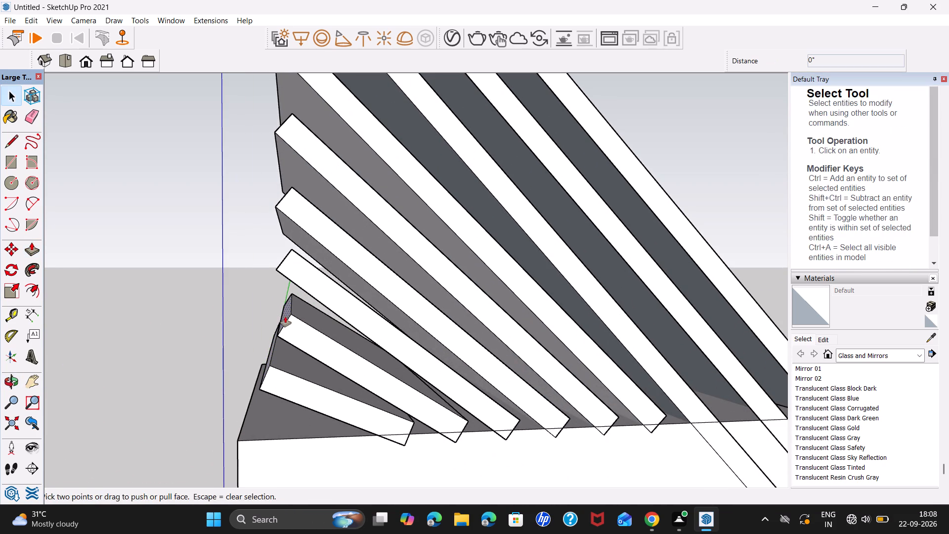
click(285, 314)
click(257, 302)
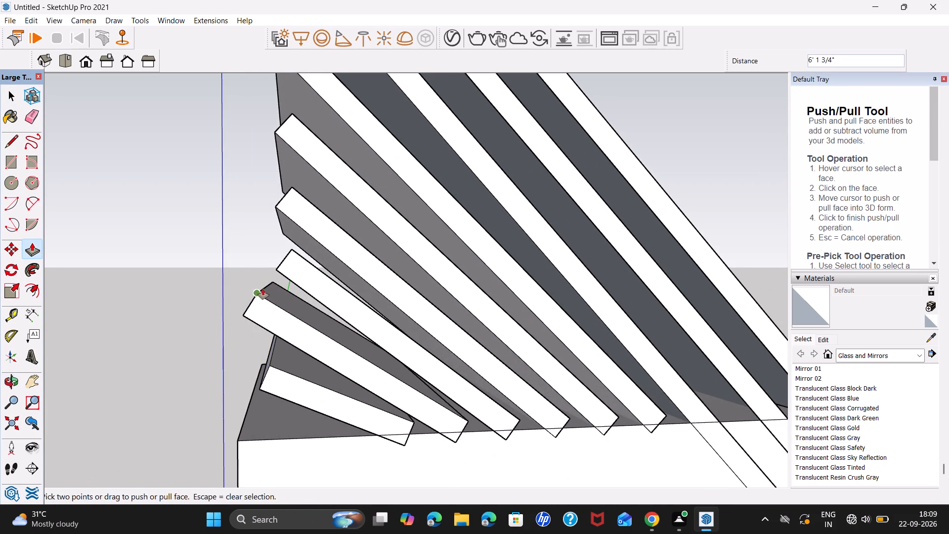
Push/Pull the raised end face of the third slab from the bottom outward by 9' 4 1/2".
scroll(263, 286, down, 4)
middle_drag(262, 279, 281, 349)
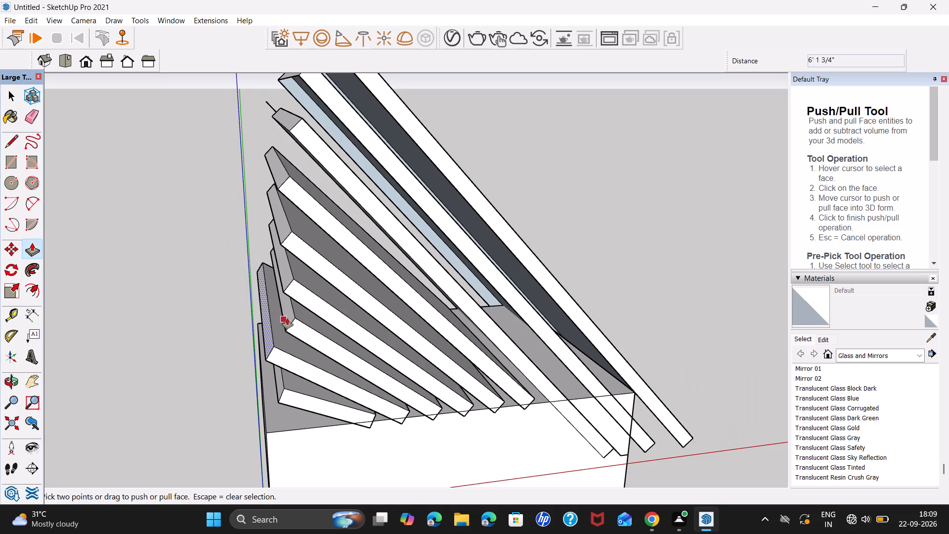
key(space)
click(288, 311)
key(p)
click(288, 311)
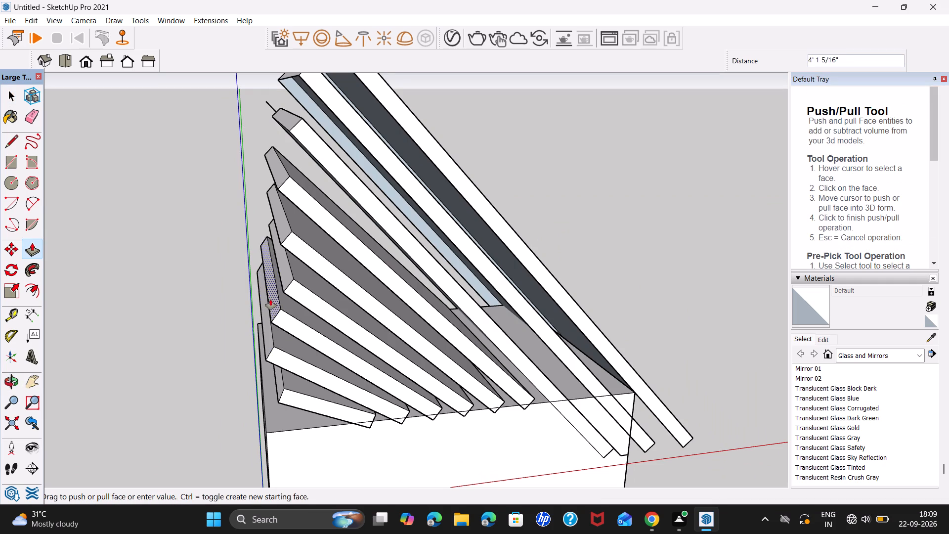
click(256, 293)
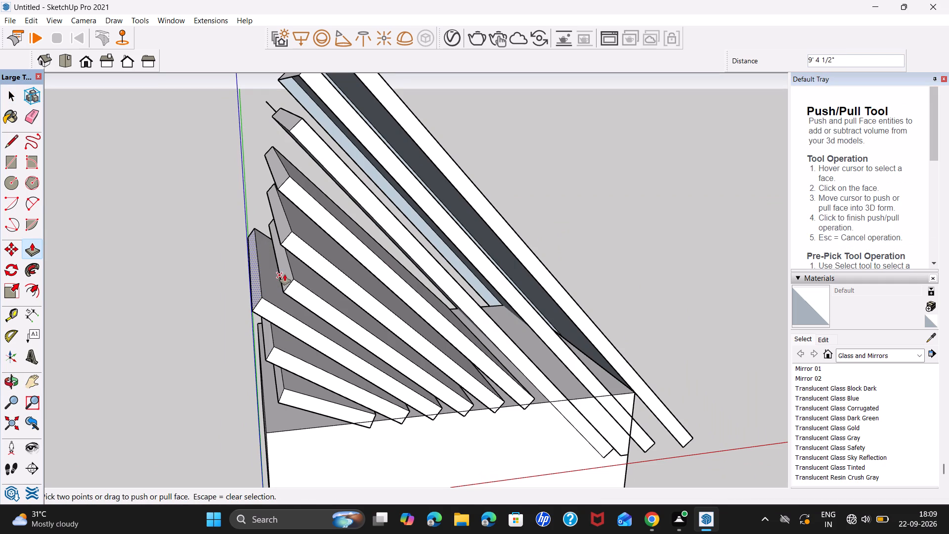
Push/Pull the raised end face of the fourth slab from the bottom outward, past the end of the third slab.
key(space)
click(285, 274)
key(p)
click(285, 273)
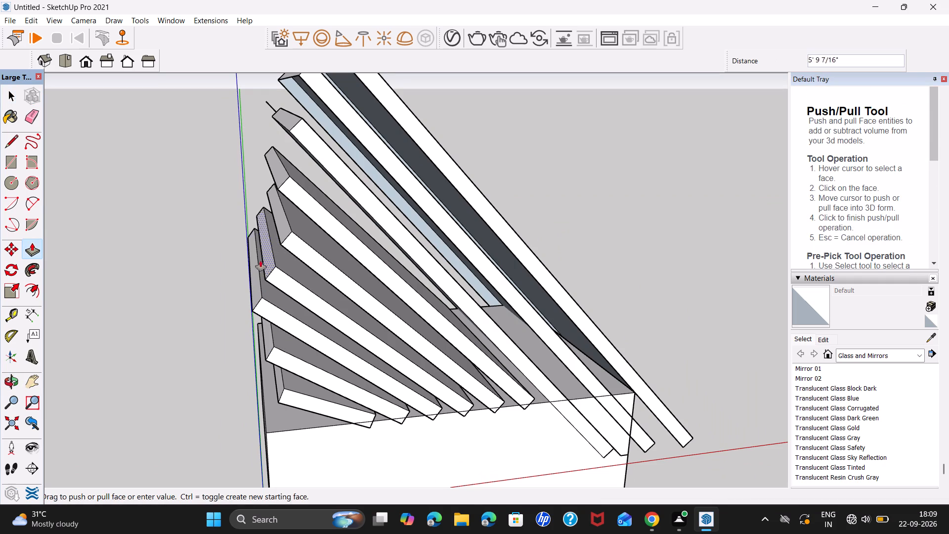
click(239, 251)
key(space)
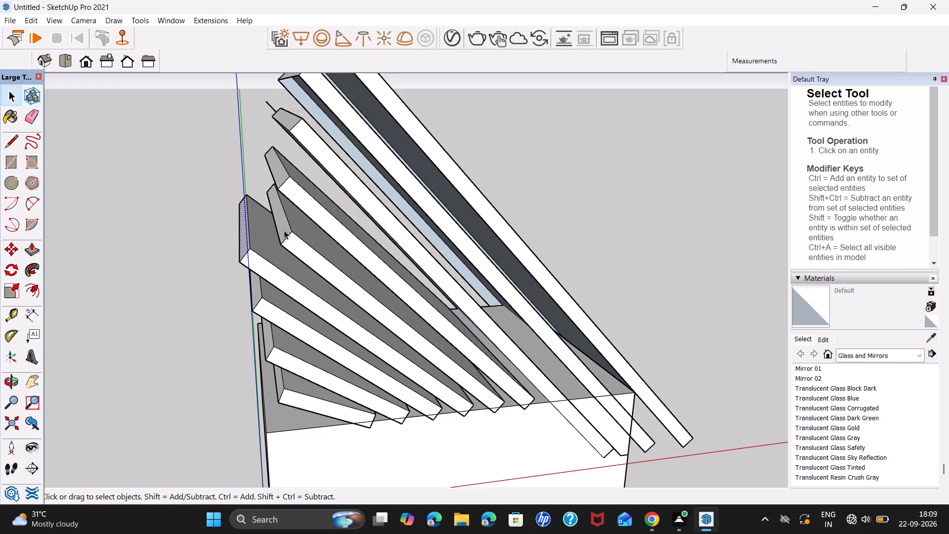
Push/Pull the raised end face of the fifth slab from the bottom outward by about 12' 1".
click(284, 230)
key(p)
click(283, 230)
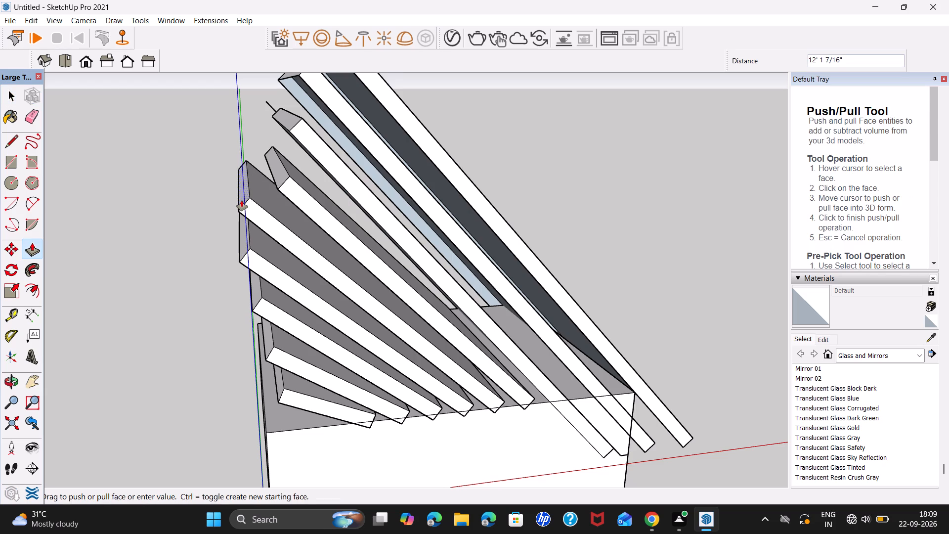
click(241, 200)
key(space)
Push/Pull the raised end face of the sixth slab from the bottom outward by about 14' 11".
click(280, 180)
key(p)
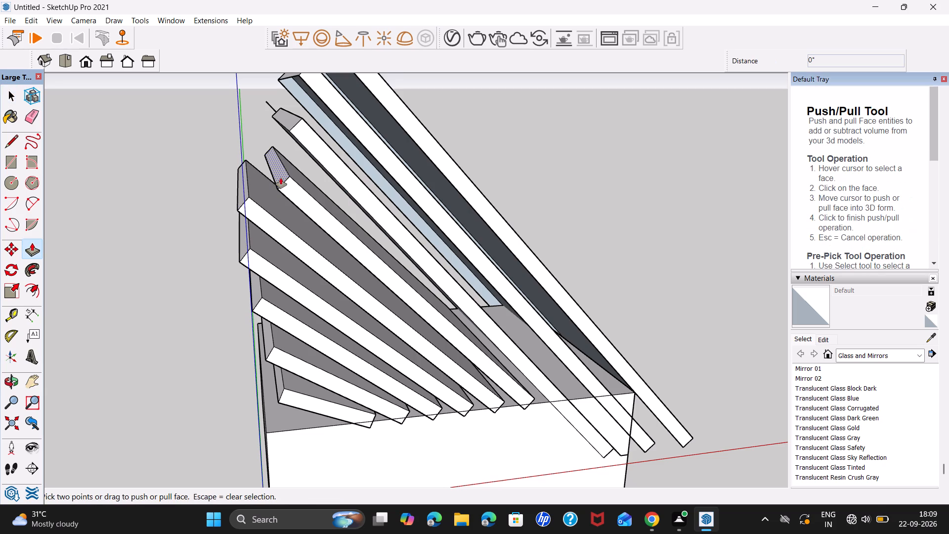
click(276, 168)
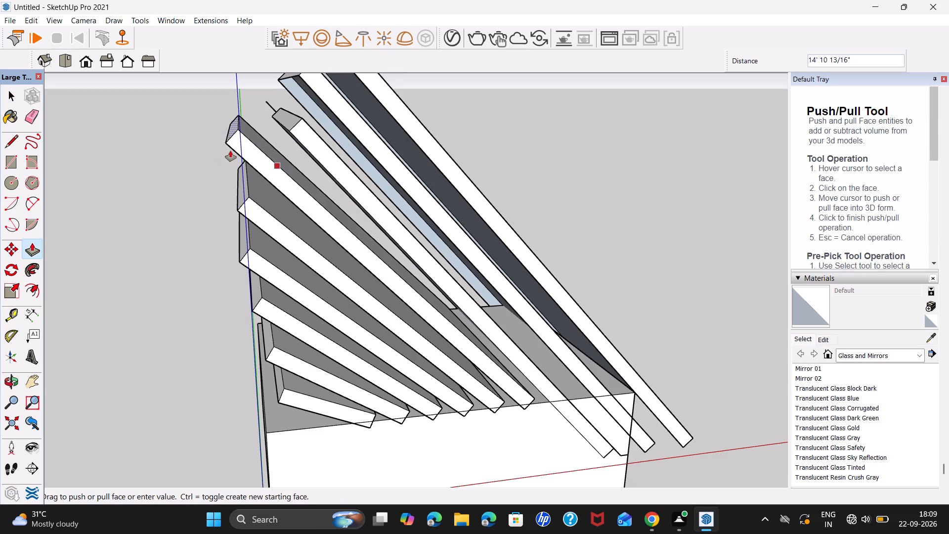
click(230, 151)
key(space)
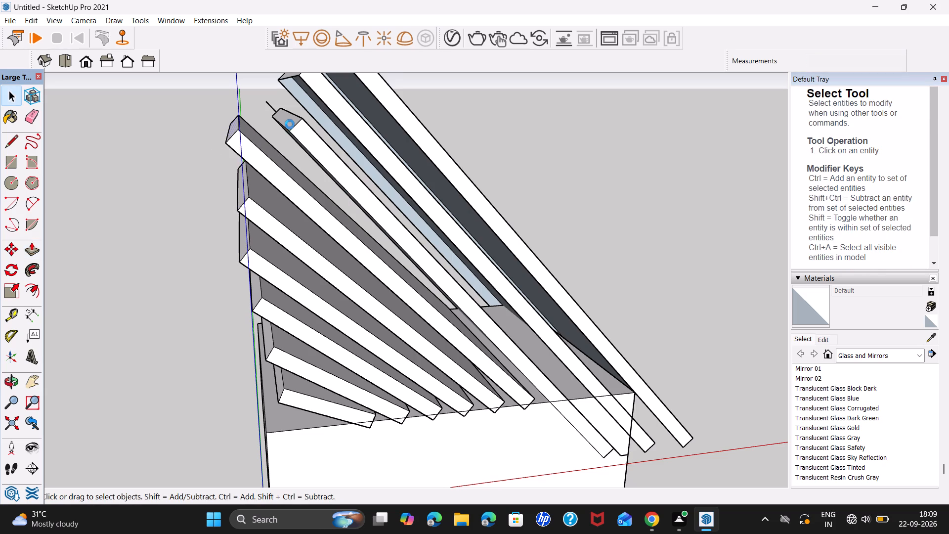
Push/Pull the raised end face of the seventh slab from the bottom outward by 15' 2 3/16".
click(290, 121)
key(p)
click(290, 121)
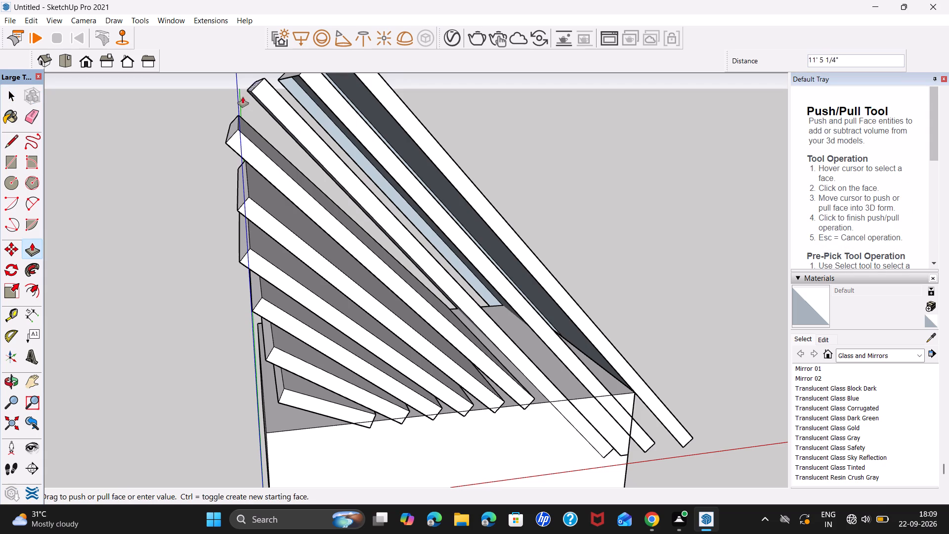
click(230, 87)
Delete the long faces and long edges of the outermost slab at the top of the stack.
scroll(294, 138, down, 3)
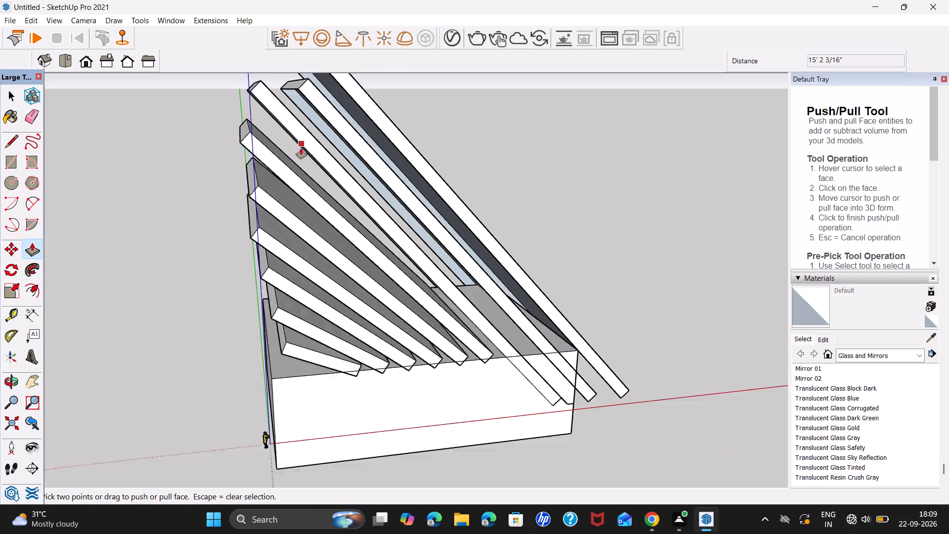
scroll(301, 148, down, 7)
middle_drag(382, 242, 287, 184)
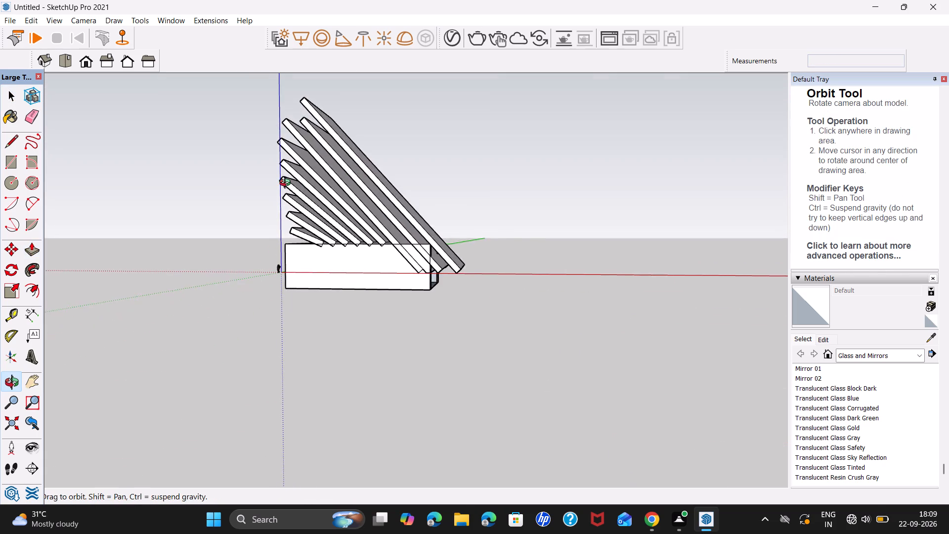
middle_drag(287, 184, 317, 187)
shift+middle_drag(340, 195, 375, 333)
key(space)
click(424, 329)
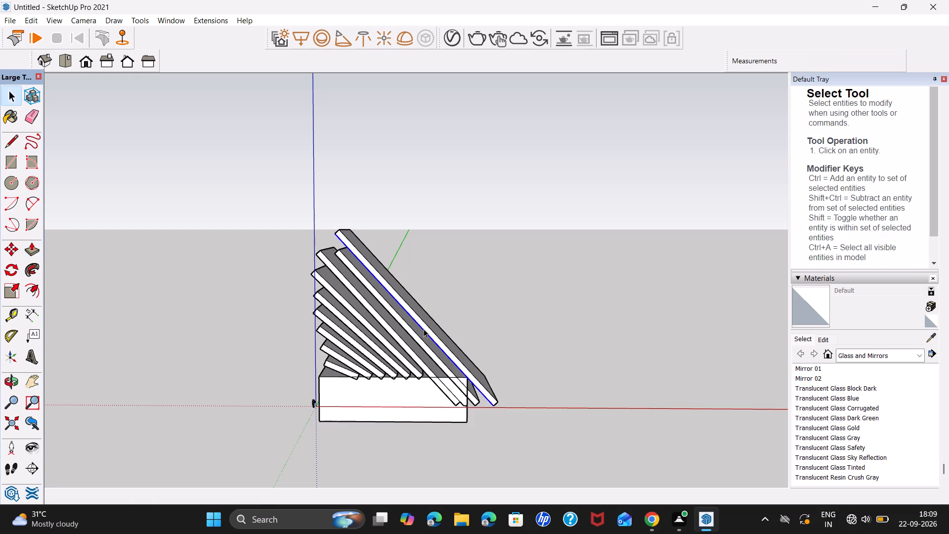
key(Delete)
click(429, 328)
key(Delete)
click(438, 326)
key(Delete)
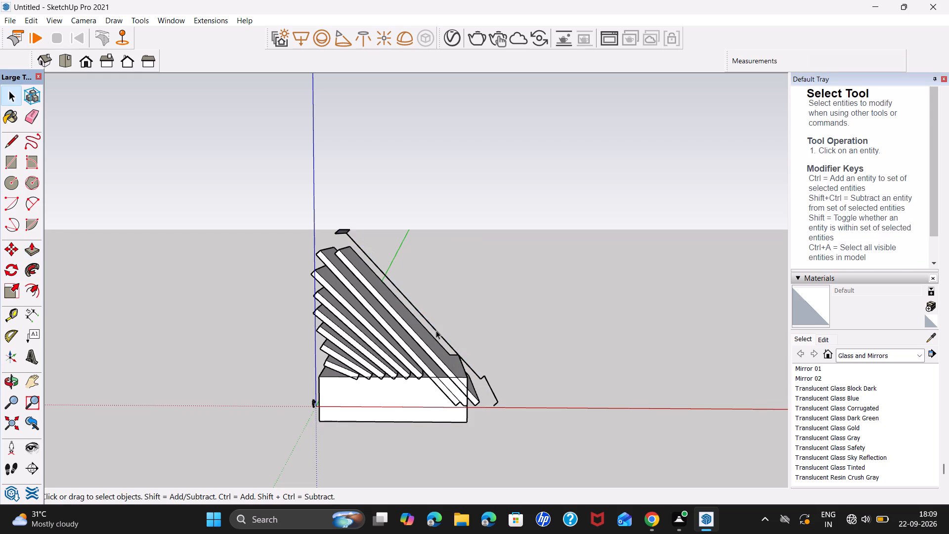
click(436, 330)
key(Delete)
Delete the leftover edges and end face at both ends of the removed outermost slab.
click(495, 396)
key(Delete)
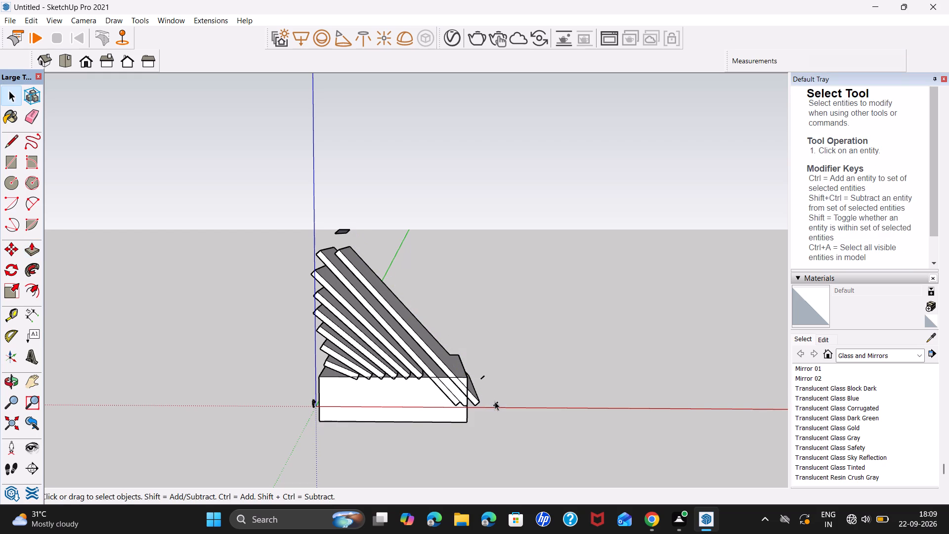
click(495, 401)
key(Delete)
click(483, 377)
key(Delete)
click(497, 404)
key(Delete)
click(342, 229)
key(Delete)
click(342, 233)
key(Delete)
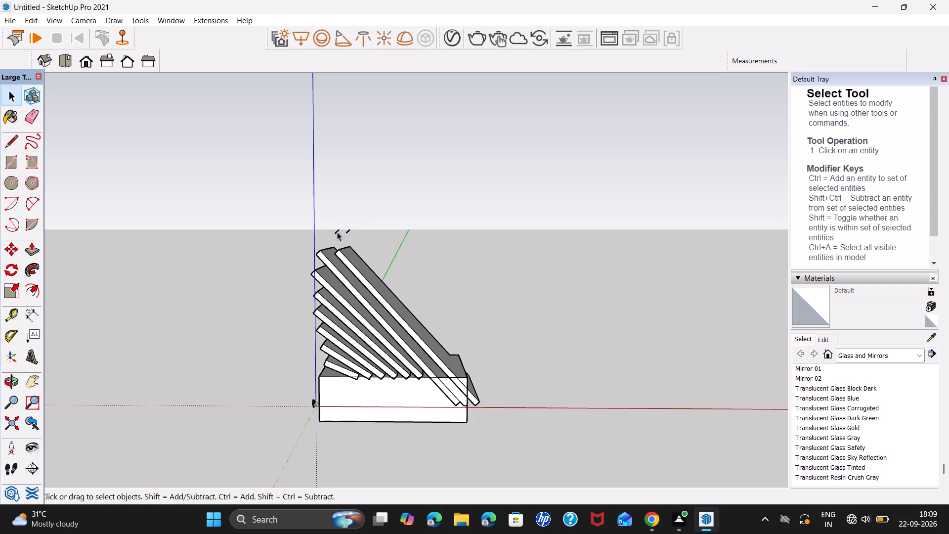
click(337, 231)
key(Delete)
click(349, 231)
key(Delete)
Push/Pull the raised end face of the remaining topmost slab outward by 19' 15/16".
middle_drag(345, 265, 395, 292)
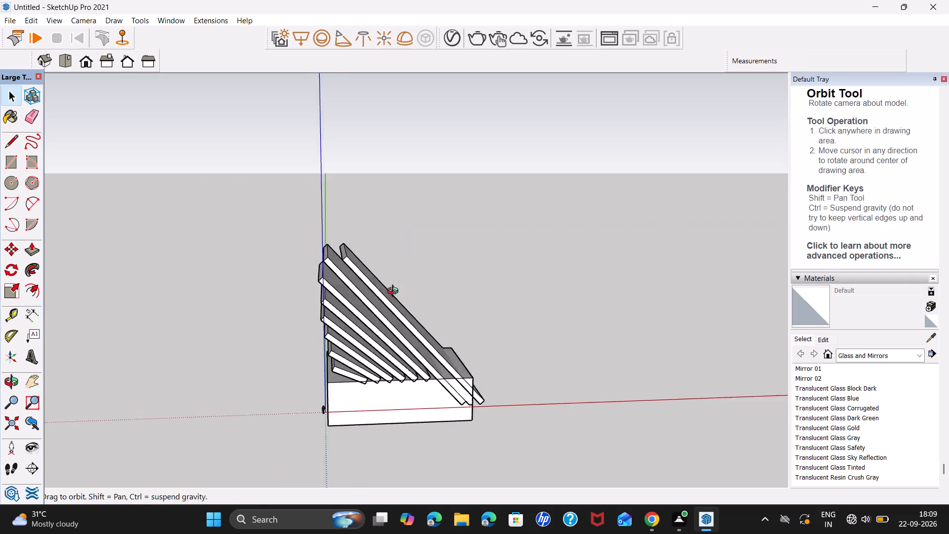
middle_drag(395, 292, 460, 311)
click(364, 266)
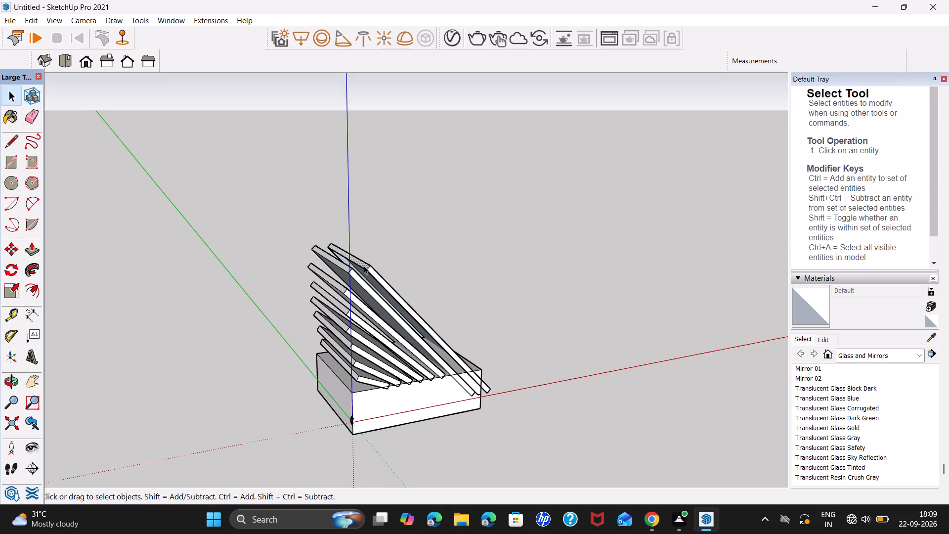
key(p)
click(363, 262)
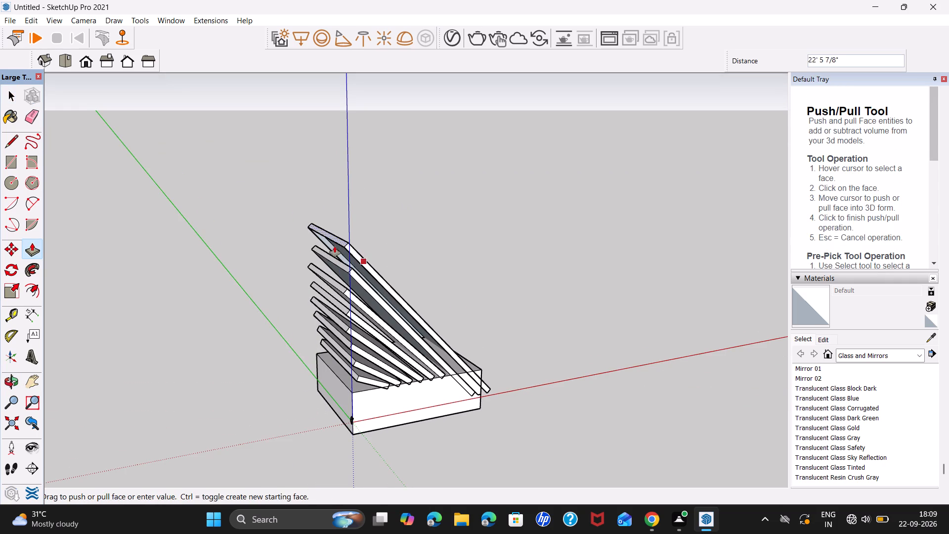
middle_drag(340, 251, 271, 232)
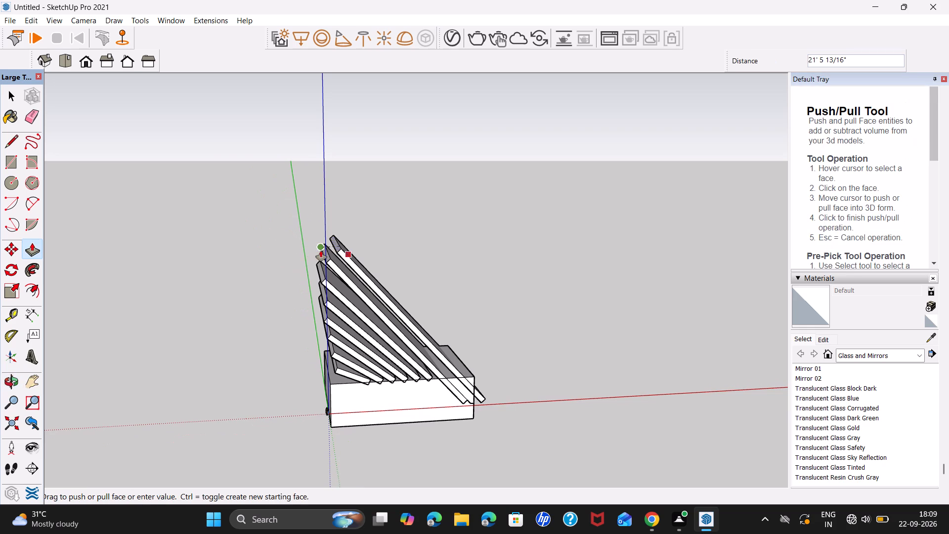
scroll(321, 251, up, 6)
click(314, 241)
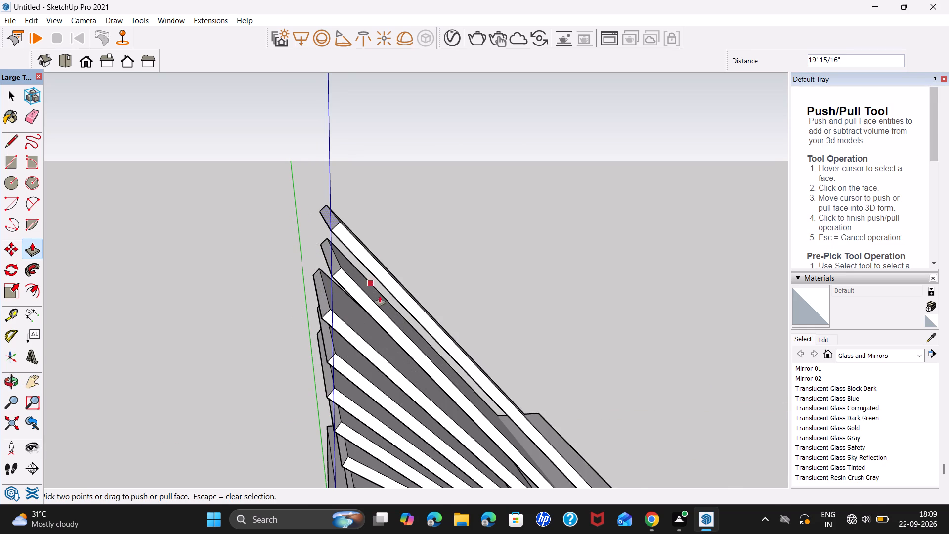
Examine how the lower ends of the two uppermost slabs meet the base box.
middle_drag(380, 299, 329, 227)
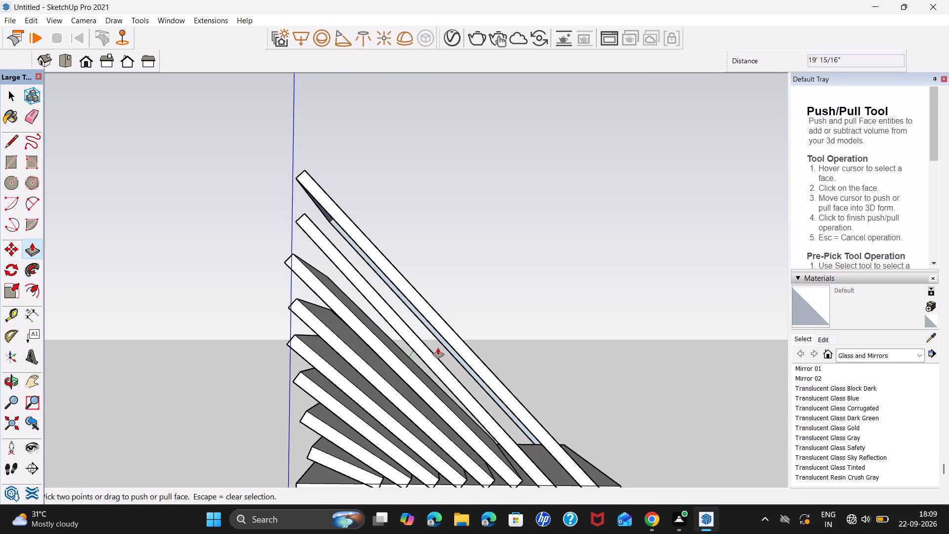
middle_drag(460, 361, 456, 283)
scroll(532, 397, down, 5)
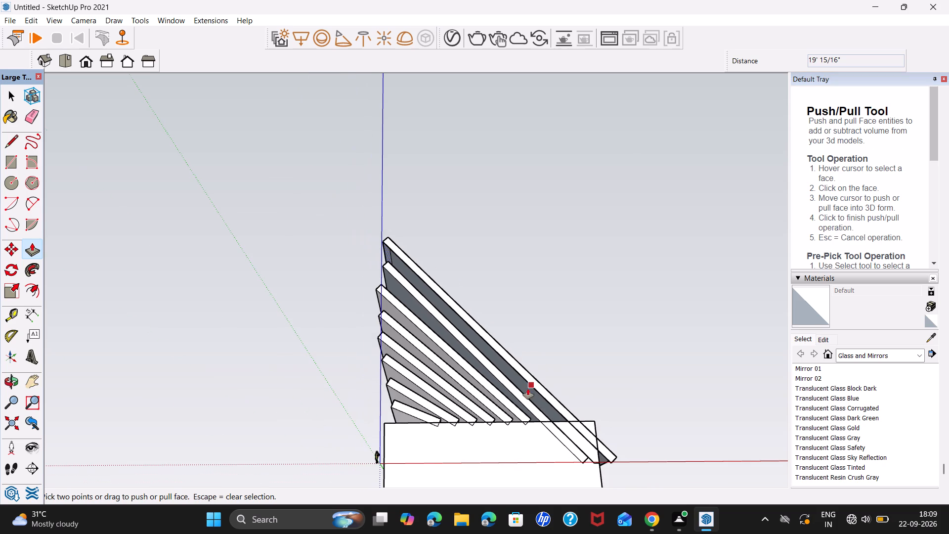
shift+middle_drag(541, 415, 527, 339)
middle_drag(520, 360, 516, 437)
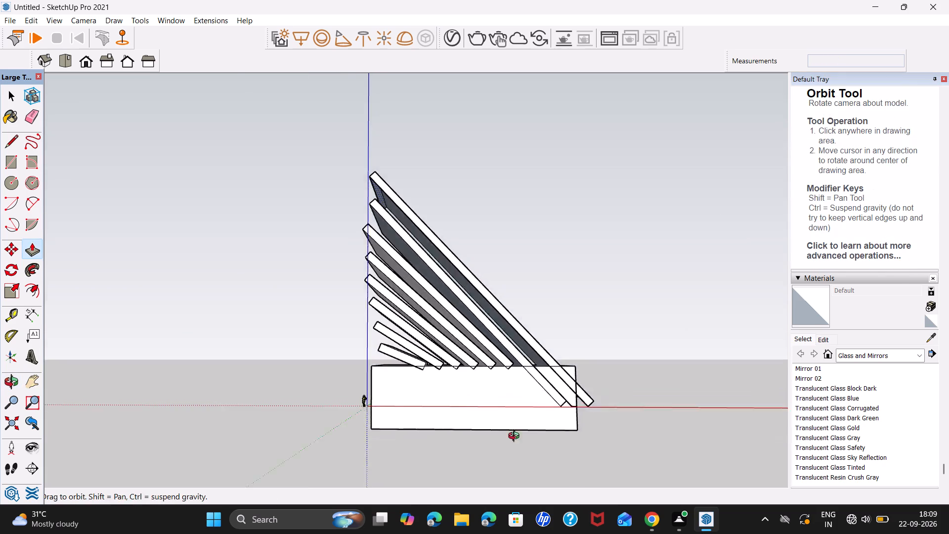
middle_drag(516, 437, 509, 469)
scroll(544, 411, up, 10)
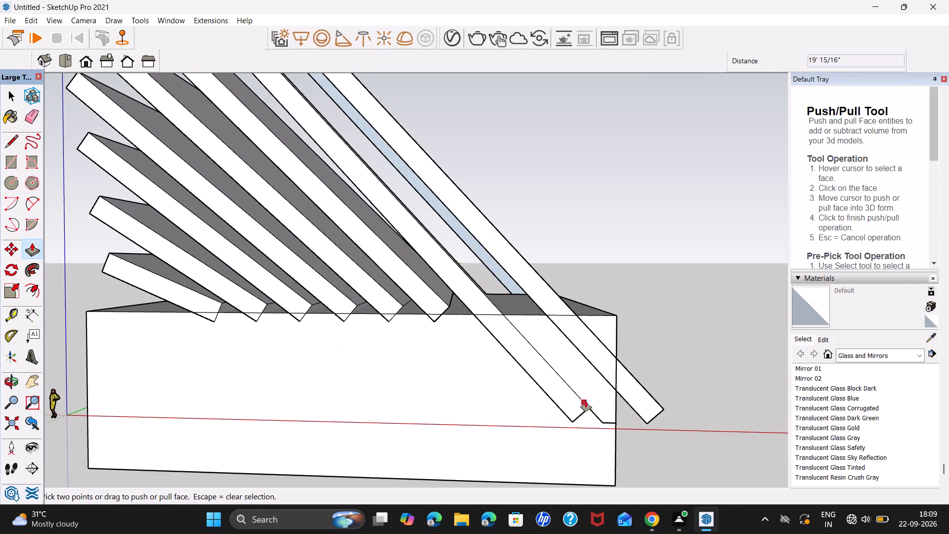
key(space)
click(580, 399)
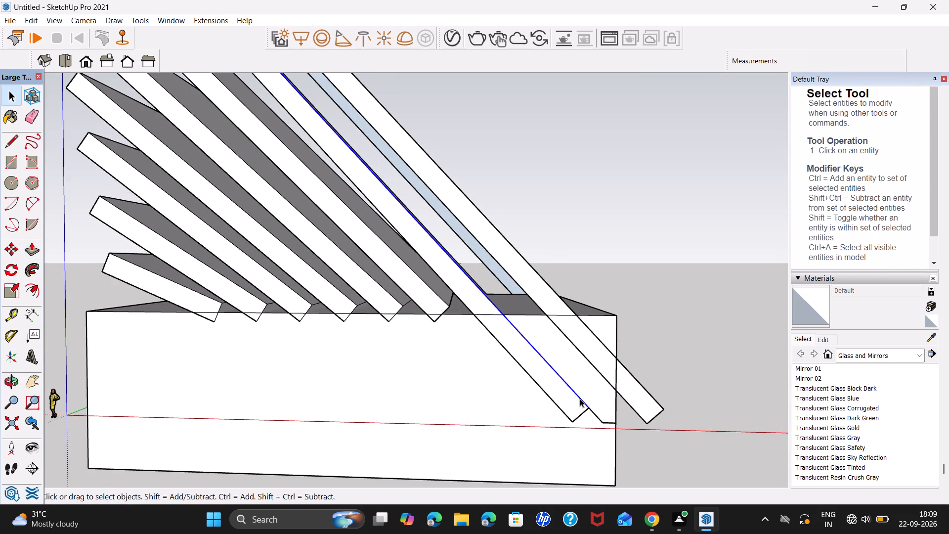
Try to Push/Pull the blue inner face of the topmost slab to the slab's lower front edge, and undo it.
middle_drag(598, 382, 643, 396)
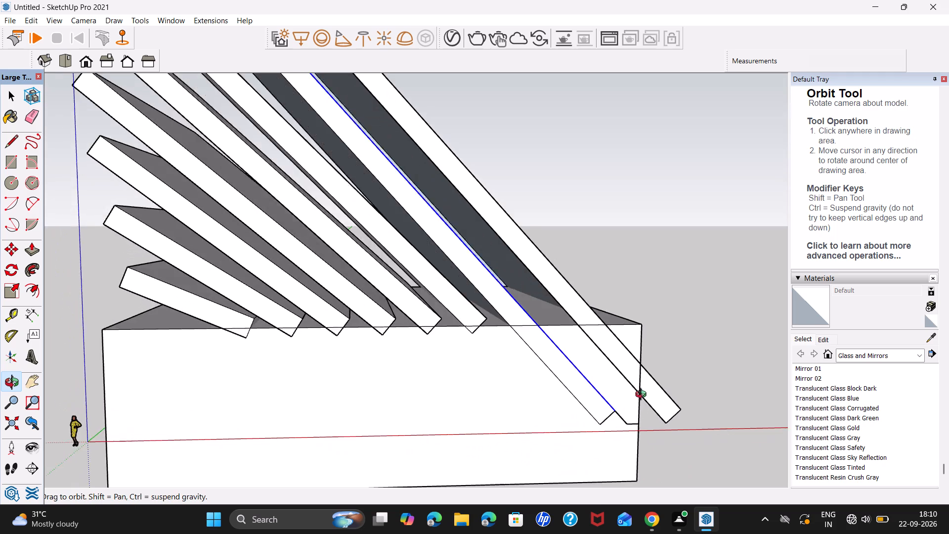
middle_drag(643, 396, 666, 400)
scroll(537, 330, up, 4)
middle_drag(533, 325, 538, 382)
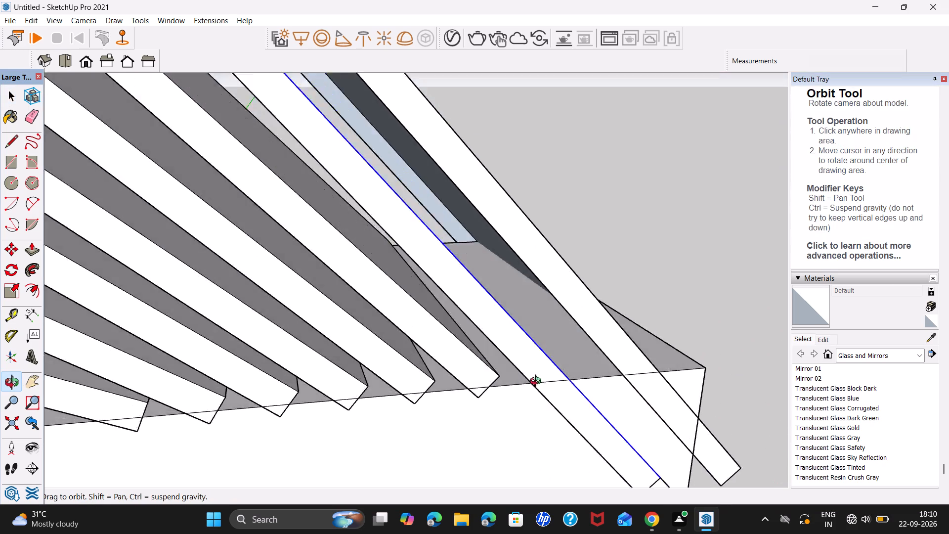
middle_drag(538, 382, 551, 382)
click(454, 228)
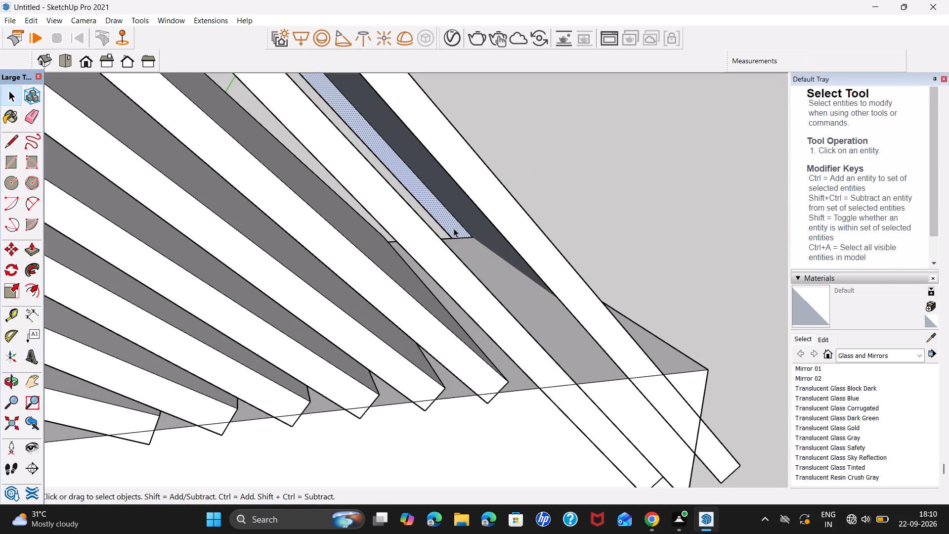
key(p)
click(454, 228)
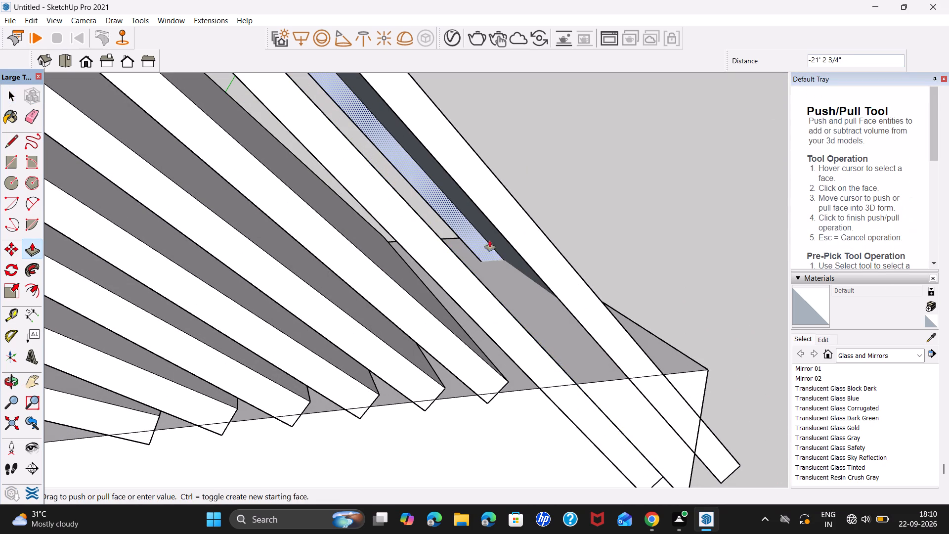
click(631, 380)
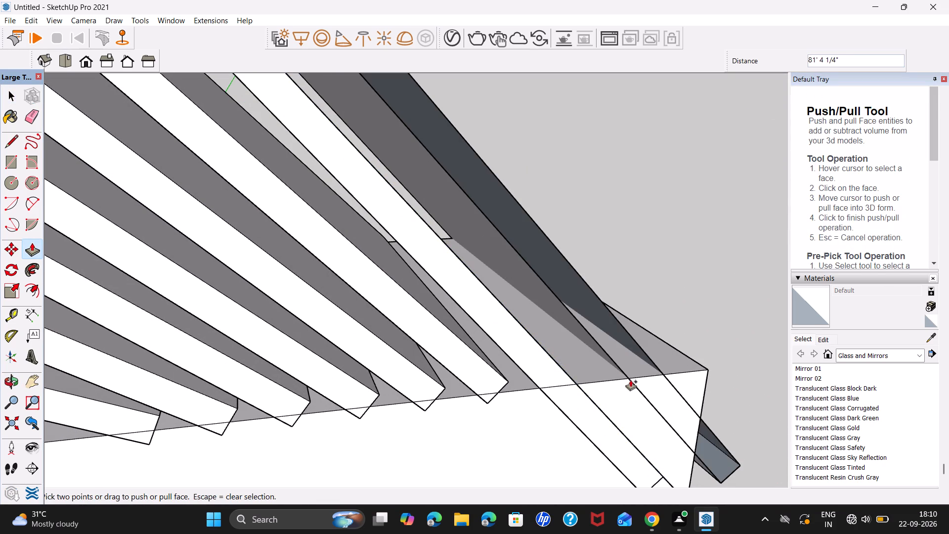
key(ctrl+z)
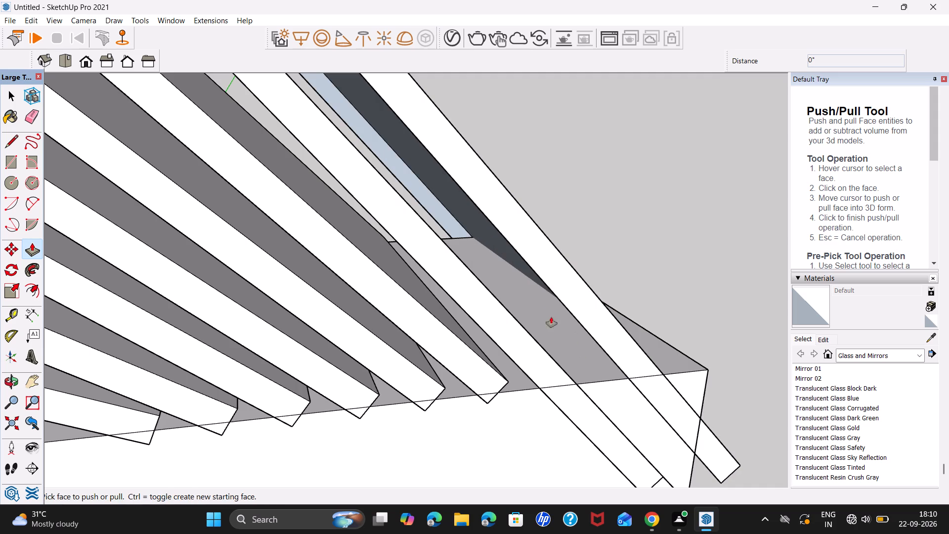
Push/Pull the inner face of the topmost slab by 4' to the slab's lower front edge.
click(497, 249)
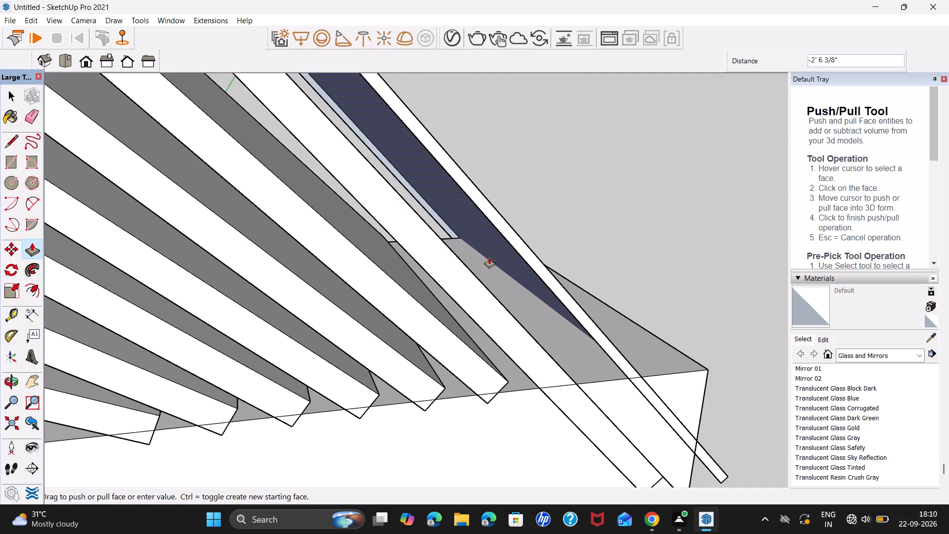
click(630, 383)
key(space)
Reverse the blue-grey outer face of the topmost slab.
middle_drag(516, 367, 529, 354)
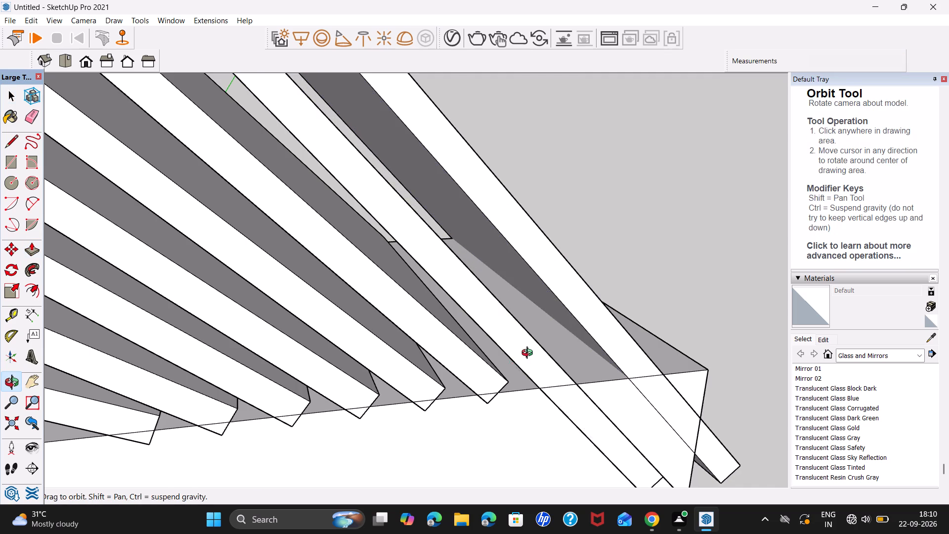
middle_drag(529, 354, 481, 333)
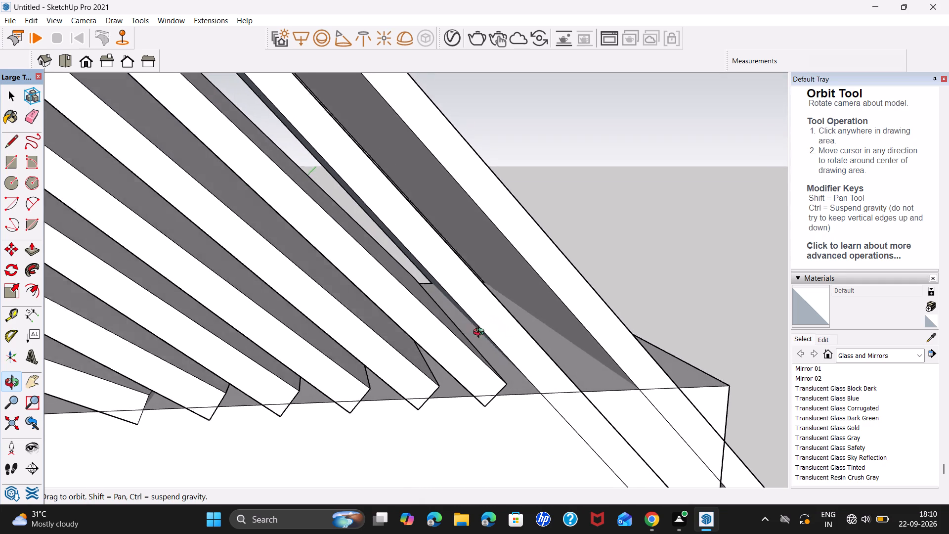
middle_drag(481, 333, 371, 366)
right_drag(537, 306, 545, 304)
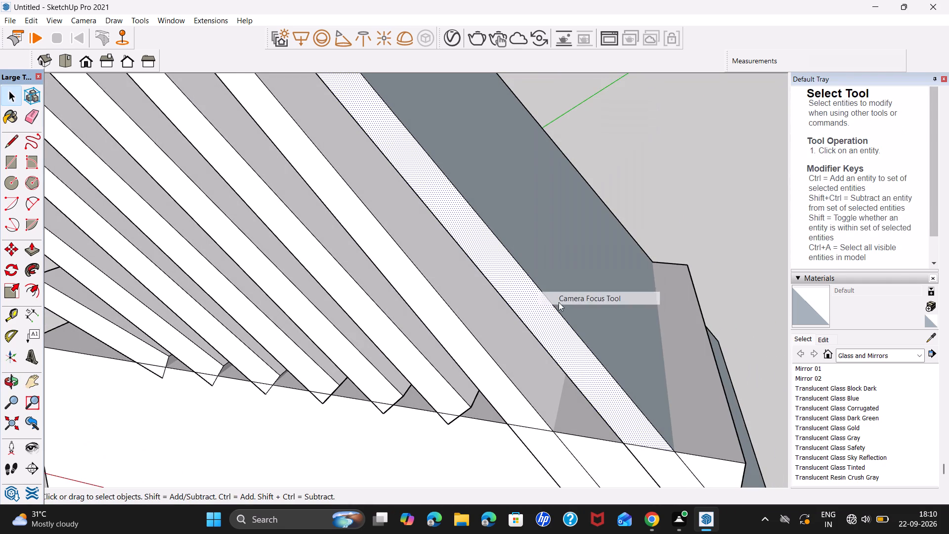
right_click(583, 302)
click(589, 302)
right_click(587, 302)
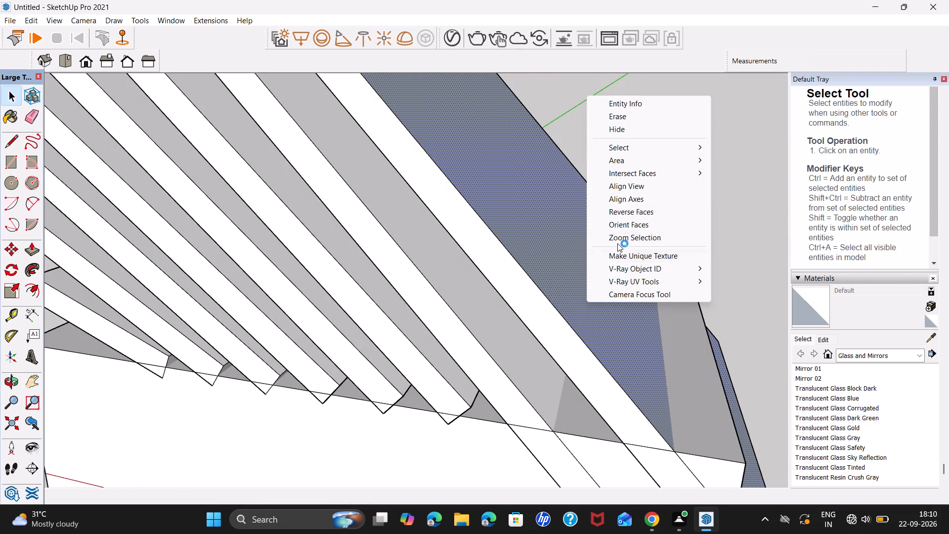
click(635, 214)
Draw two side lines about 12' 6" long down the topmost slab's projecting lower strip, joined by a diagonal, continuing the box opening's vertical edges.
scroll(610, 276, down, 11)
middle_drag(569, 295, 330, 340)
scroll(500, 345, down, 4)
middle_drag(536, 412, 492, 311)
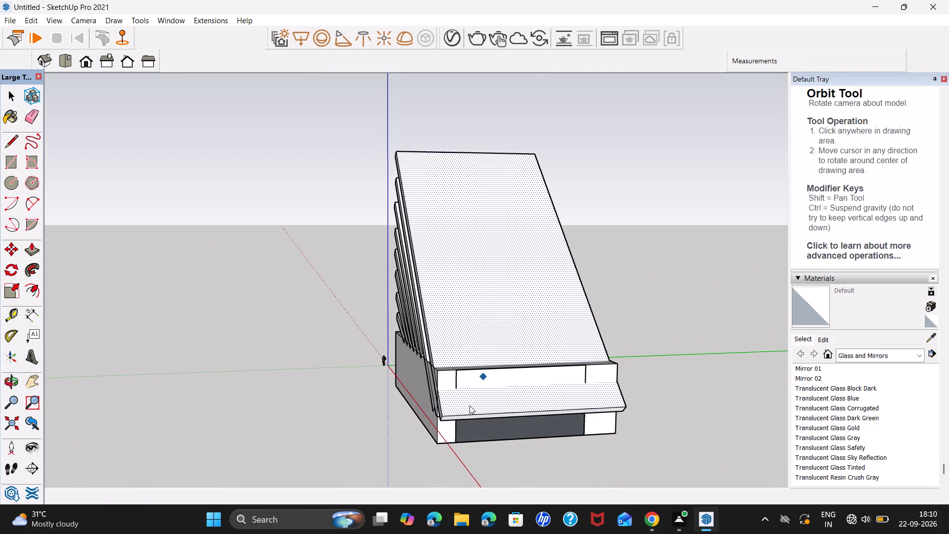
scroll(466, 410, up, 3)
middle_drag(514, 435, 483, 388)
key(l)
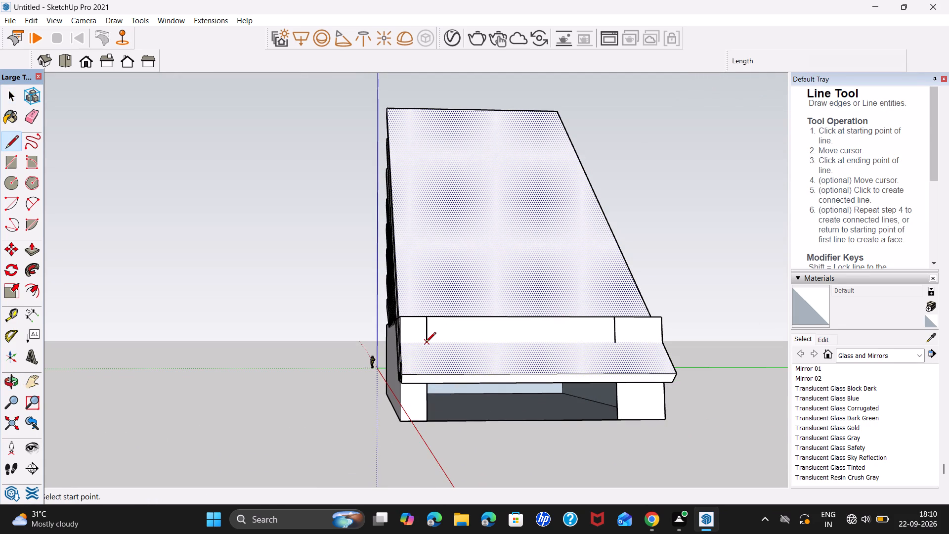
click(426, 343)
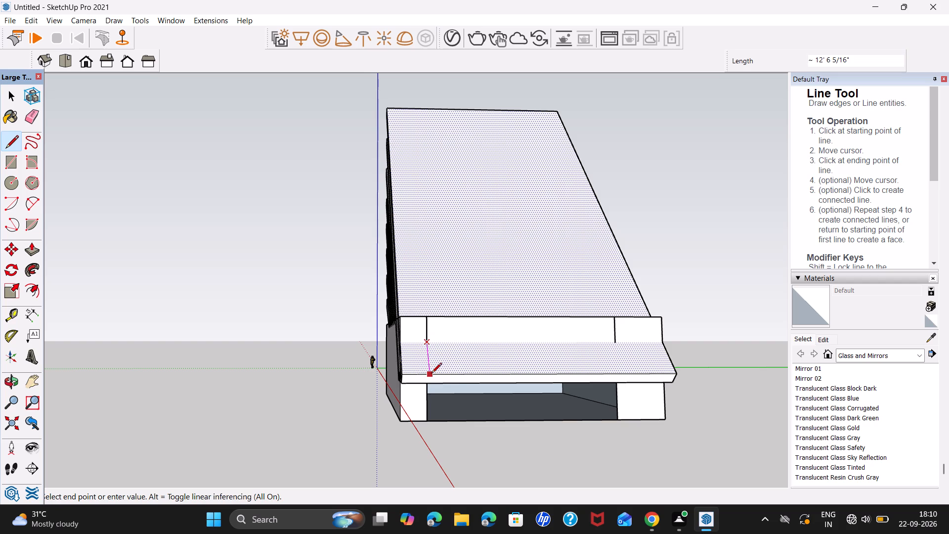
click(432, 374)
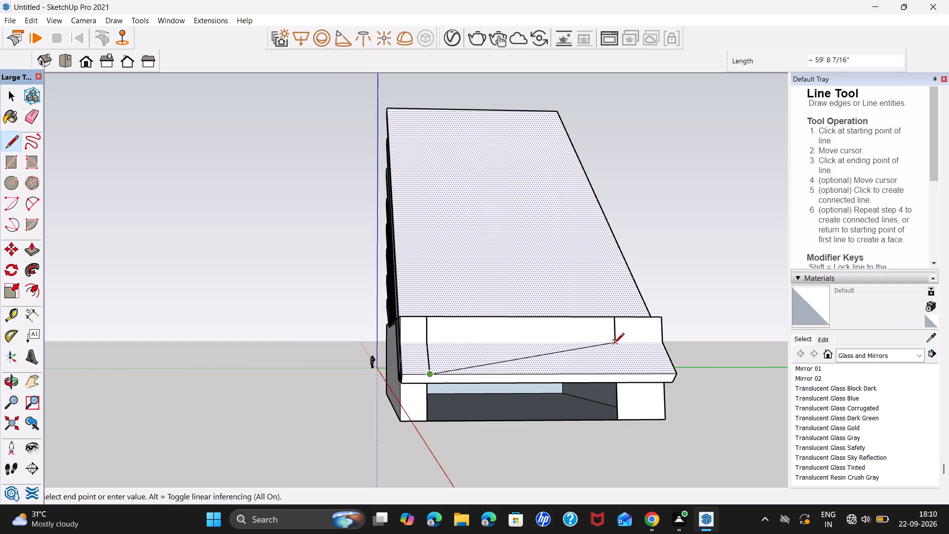
click(614, 344)
click(625, 376)
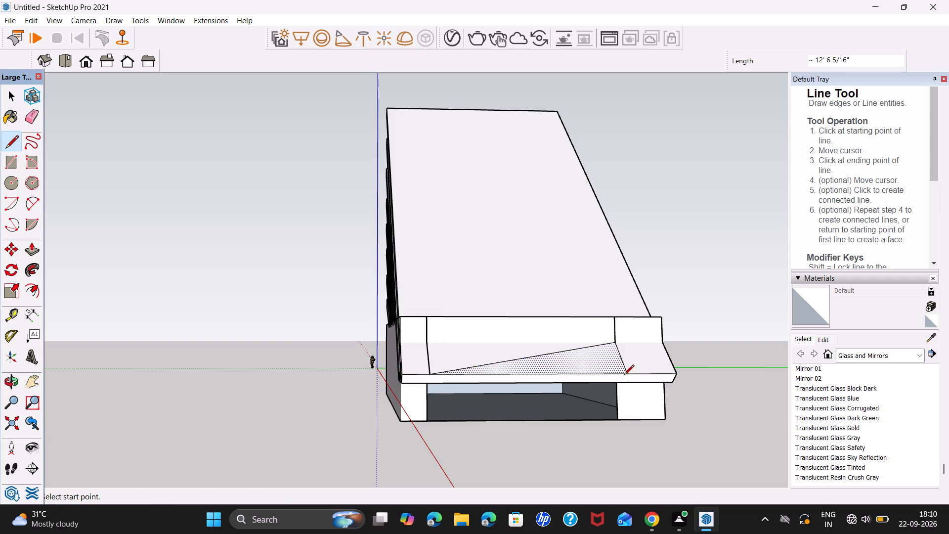
Delete the lower triangular face enclosed by the diagonal on the topmost slab's projecting strip.
key(space)
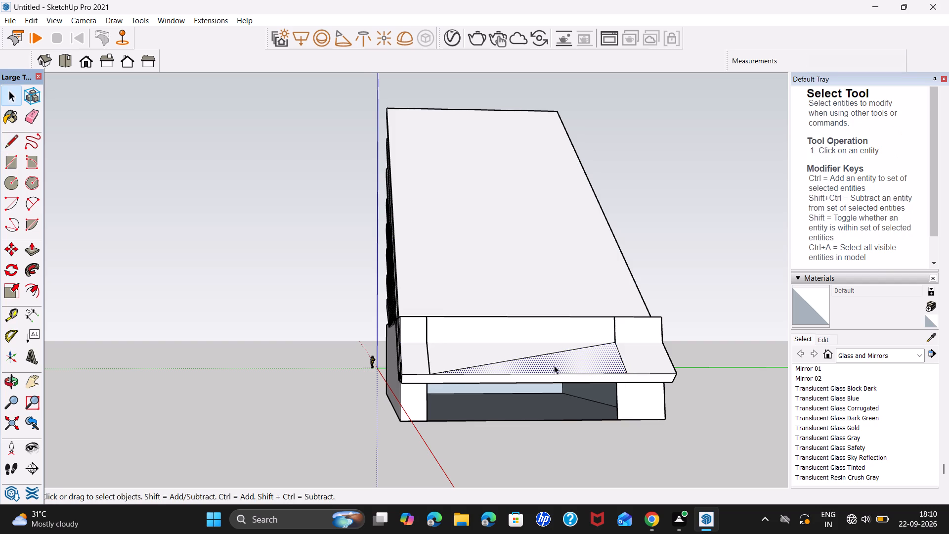
key(Delete)
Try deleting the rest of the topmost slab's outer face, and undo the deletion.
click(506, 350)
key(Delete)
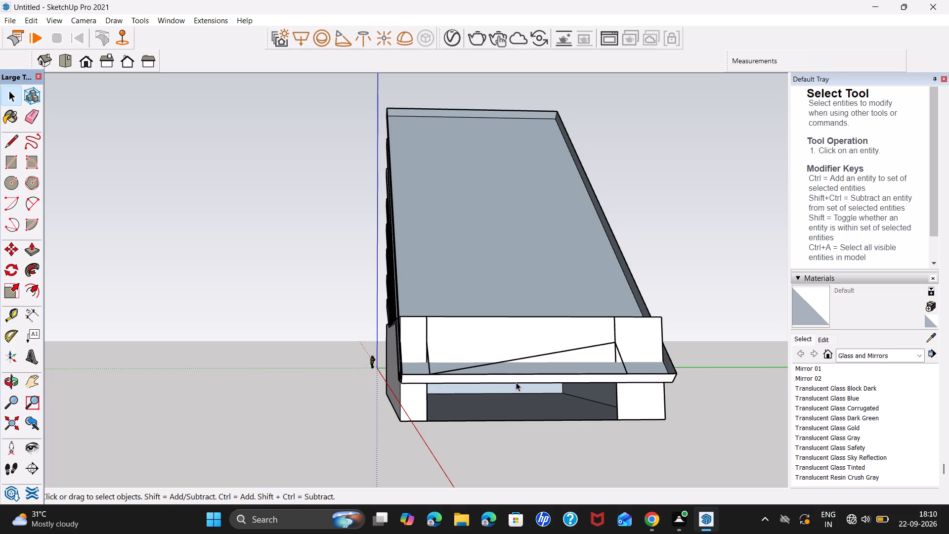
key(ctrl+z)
Draw a line about 58' 4" long joining the upper ends of the two side lines on the topmost slab.
key(l)
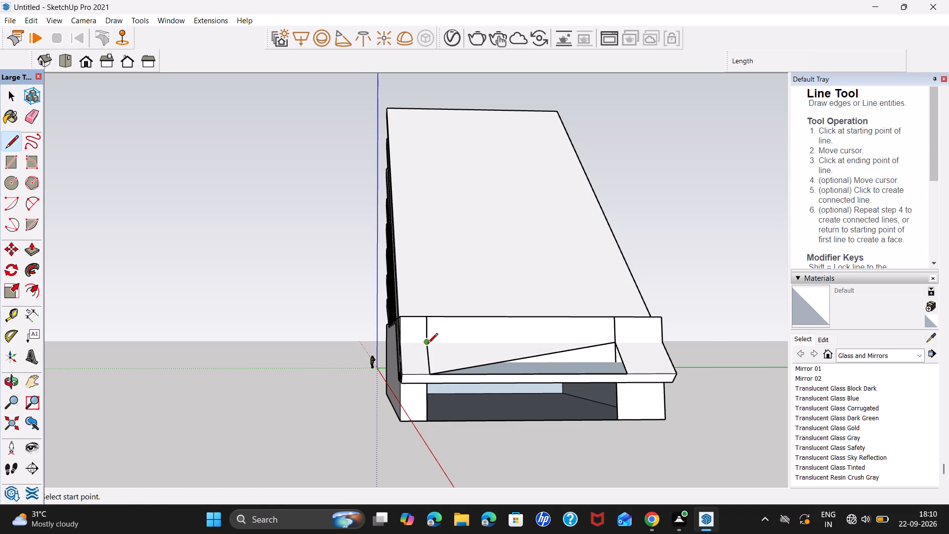
click(428, 344)
click(615, 340)
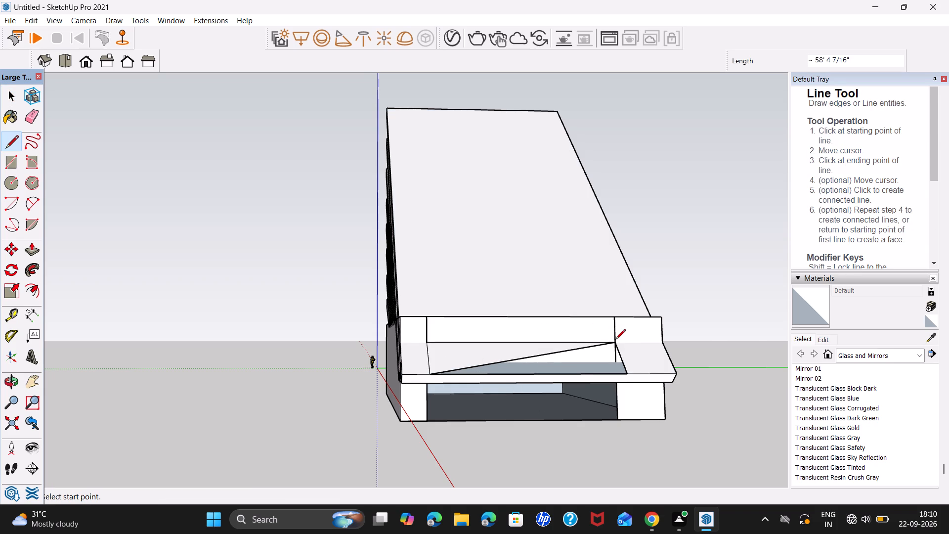
key(l)
Delete the remaining triangular face and the diagonal edge to clear the rectangular opening in the topmost slab.
key(space)
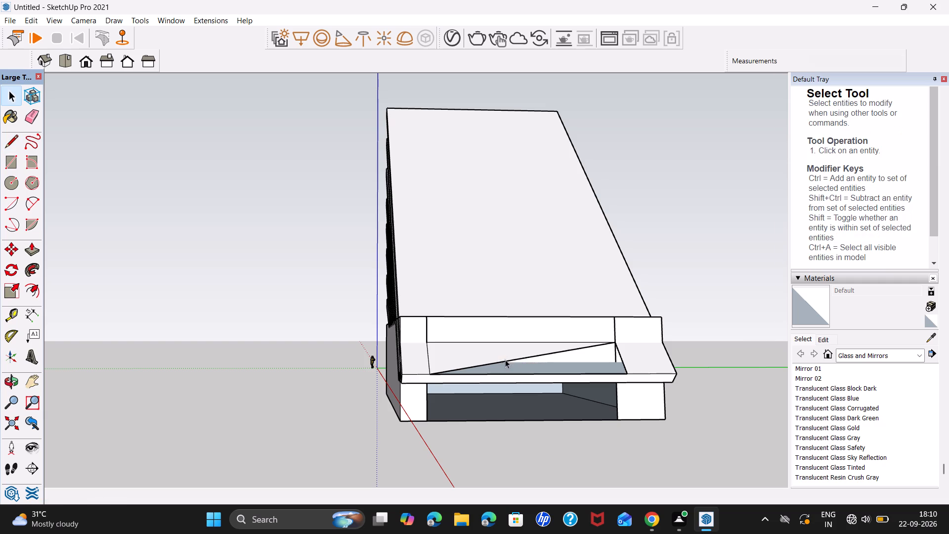
click(505, 358)
key(Delete)
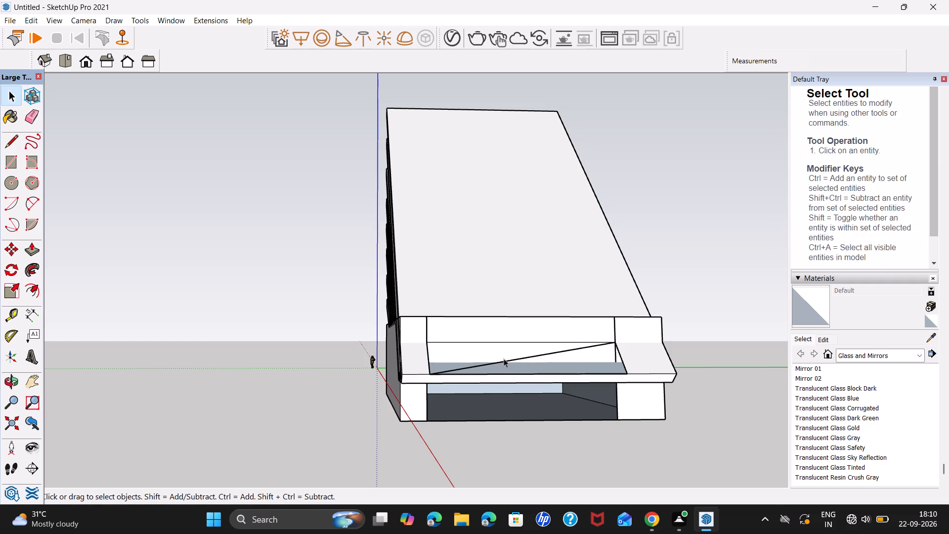
click(504, 358)
key(Delete)
key(ctrl+z)
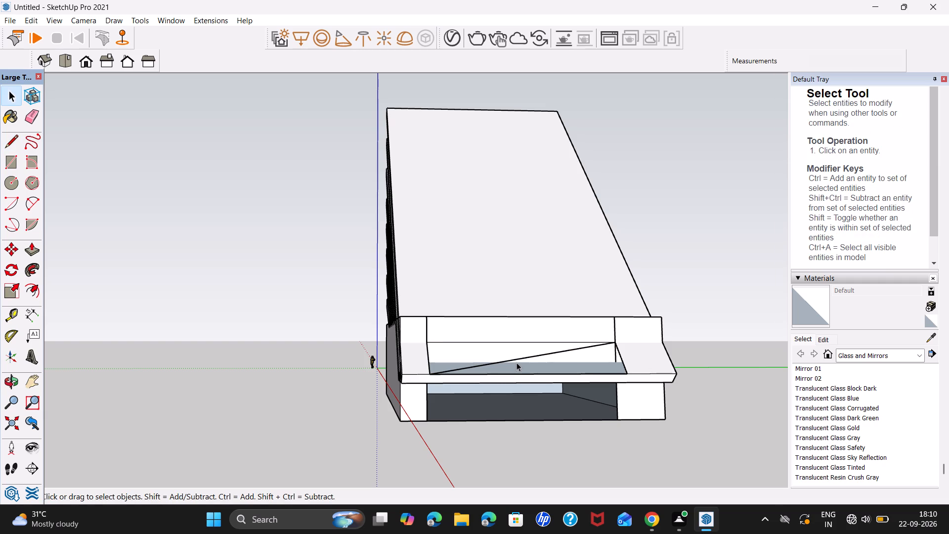
click(518, 358)
key(Delete)
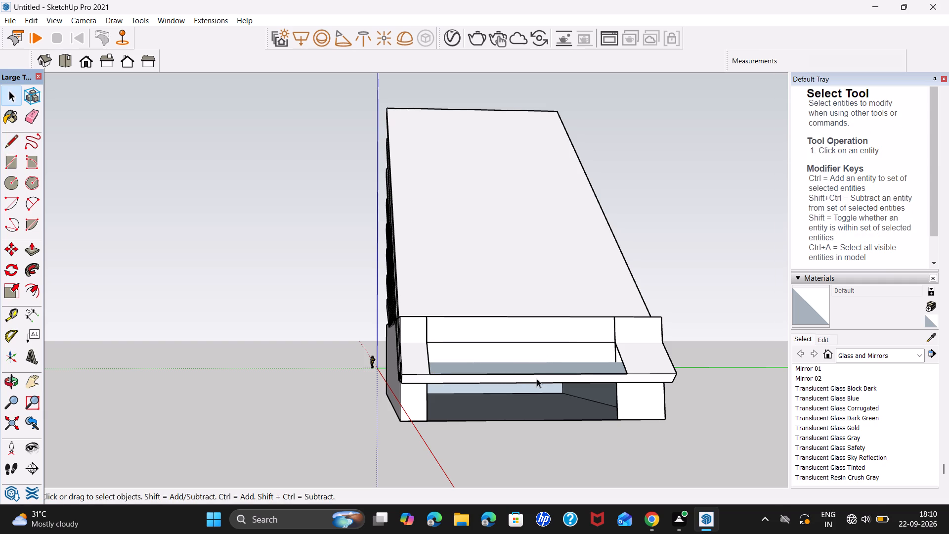
Push/Pull the lower end face of the topmost slab outward by about 17' 6".
click(540, 377)
key(bracketleft)
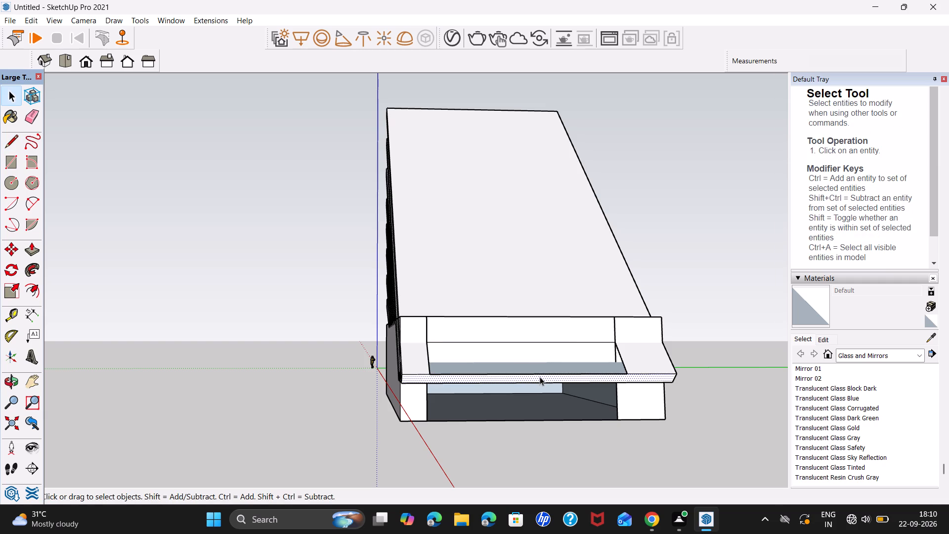
click(540, 377)
click(565, 379)
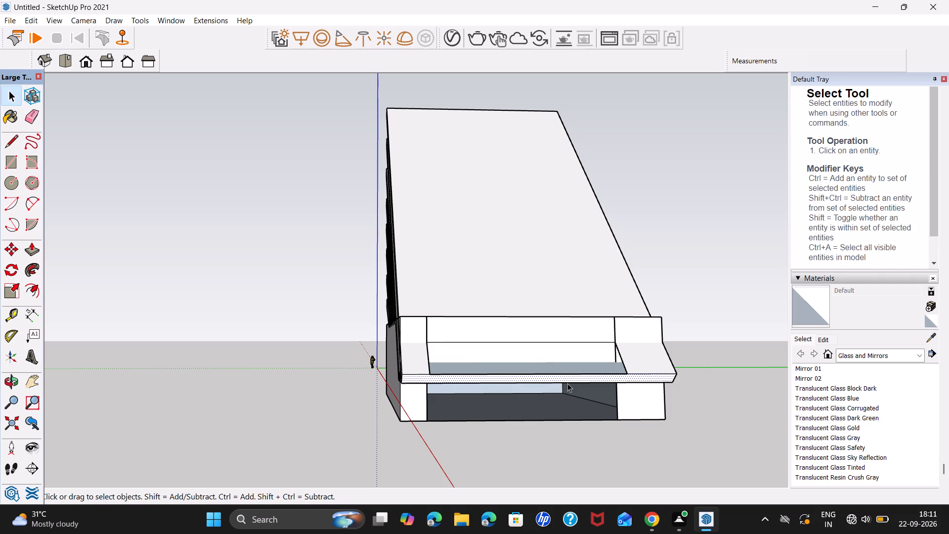
key(p)
click(568, 381)
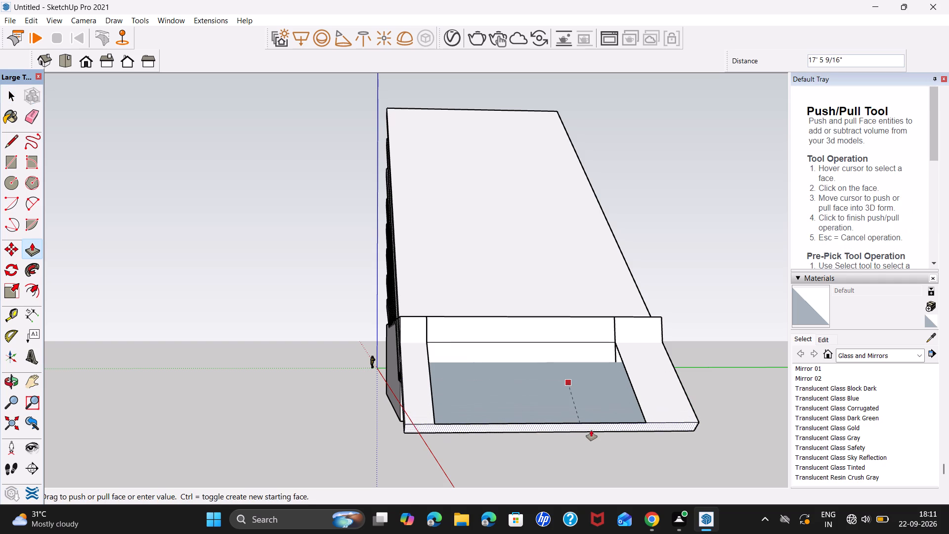
click(592, 434)
click(559, 406)
key(space)
Delete the blue-grey face in the topmost slab's opening and the white panel behind it, below the box's front beam.
click(559, 406)
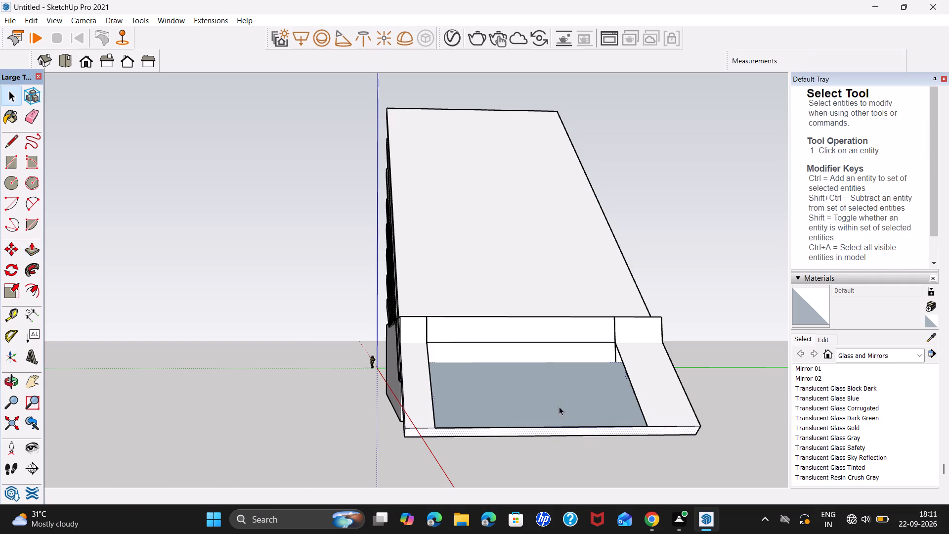
key(Delete)
middle_drag(549, 403, 533, 418)
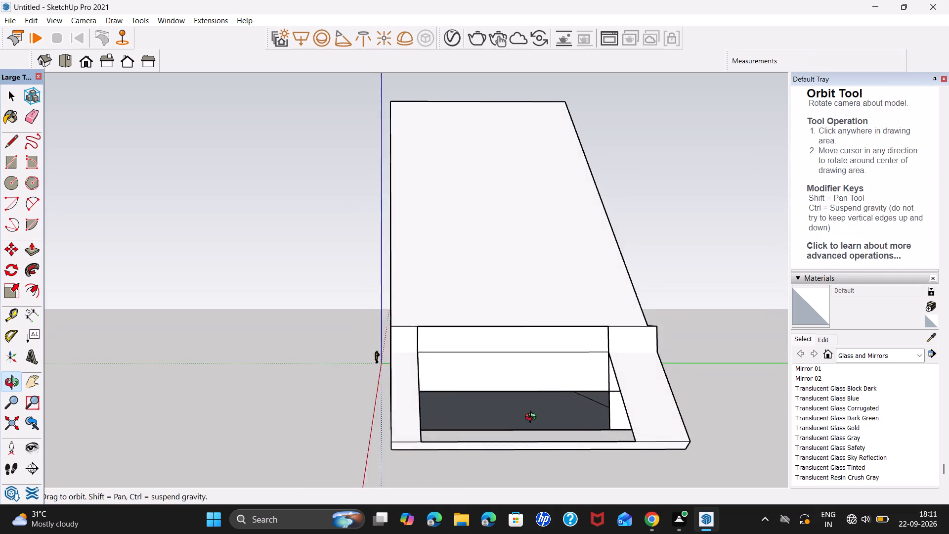
middle_drag(533, 418, 468, 392)
click(483, 362)
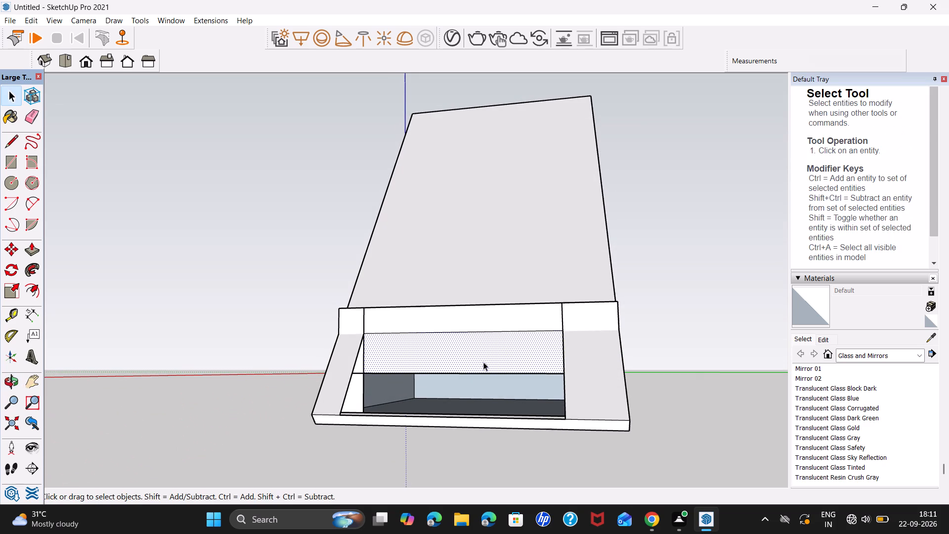
key(Delete)
Push/Pull the lower end face of the second-uppermost slab inward by about 9' 3" to the front opening's upper corner.
middle_drag(499, 383, 502, 330)
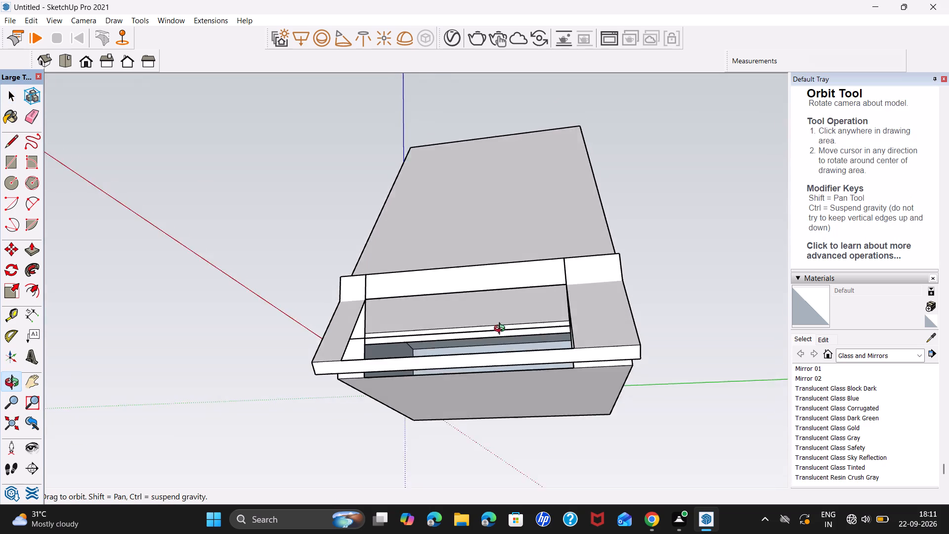
middle_drag(502, 330, 695, 317)
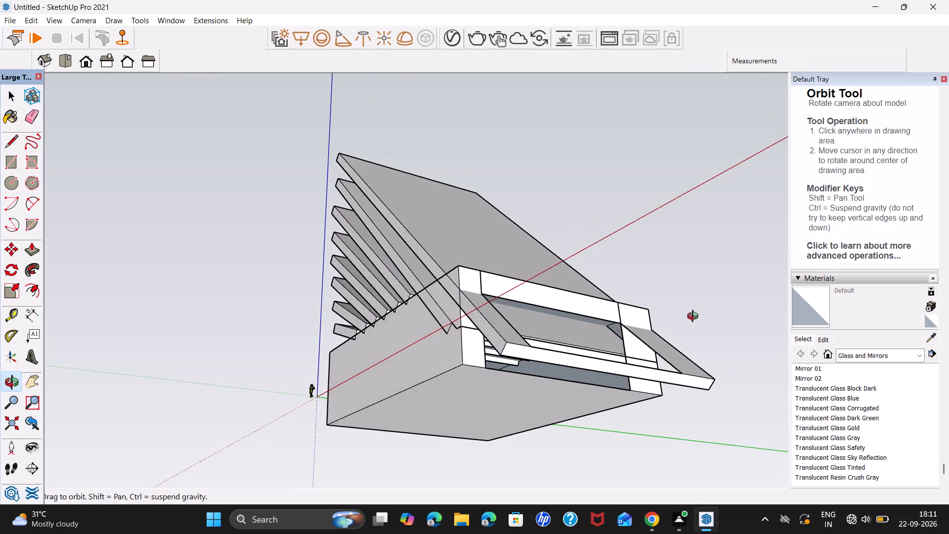
middle_drag(695, 317, 613, 382)
click(583, 368)
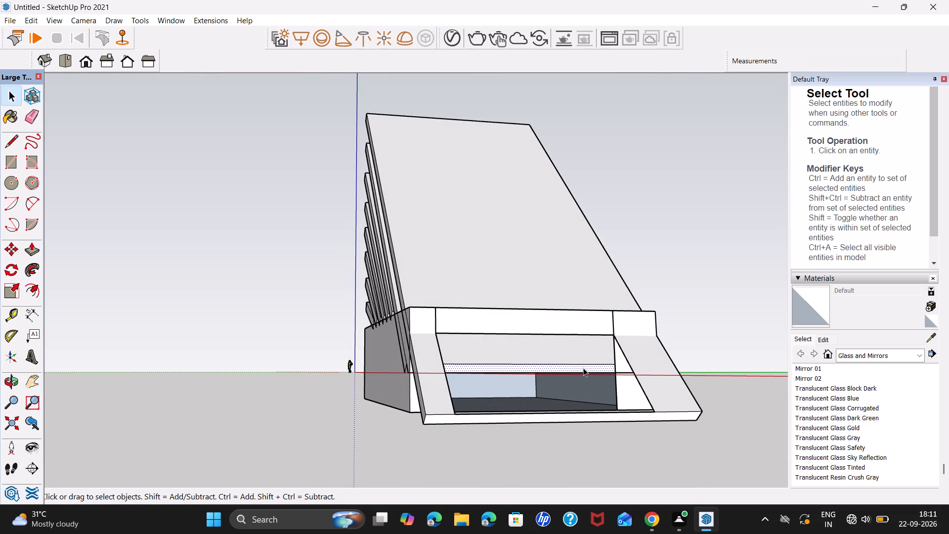
key(p)
click(583, 368)
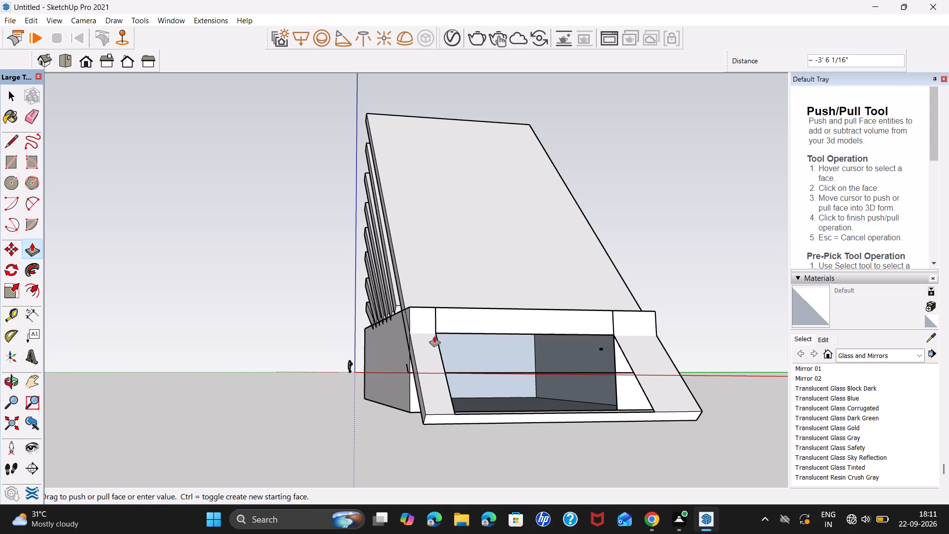
click(436, 307)
Push/Pull the second-uppermost slab's lower end face inward by about a further 8' 6 1/2".
click(507, 347)
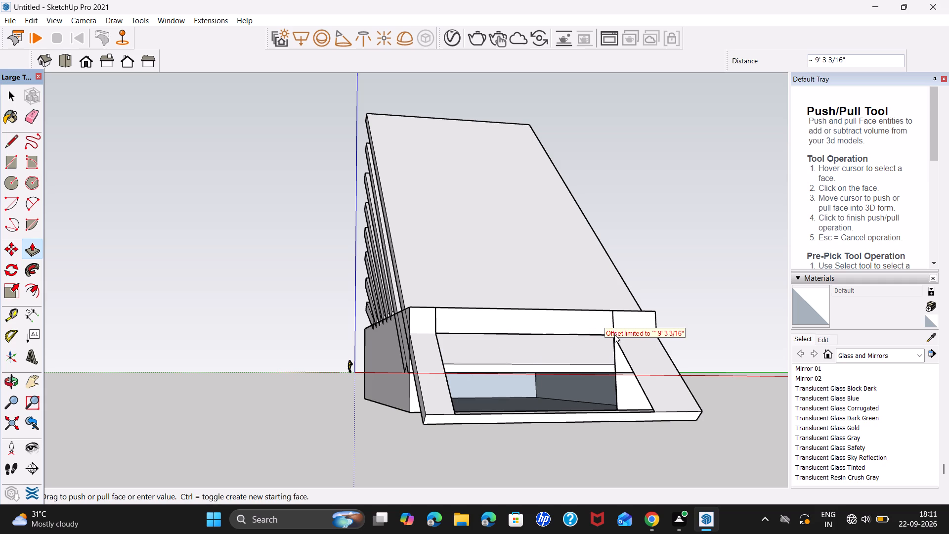
middle_drag(543, 345, 762, 302)
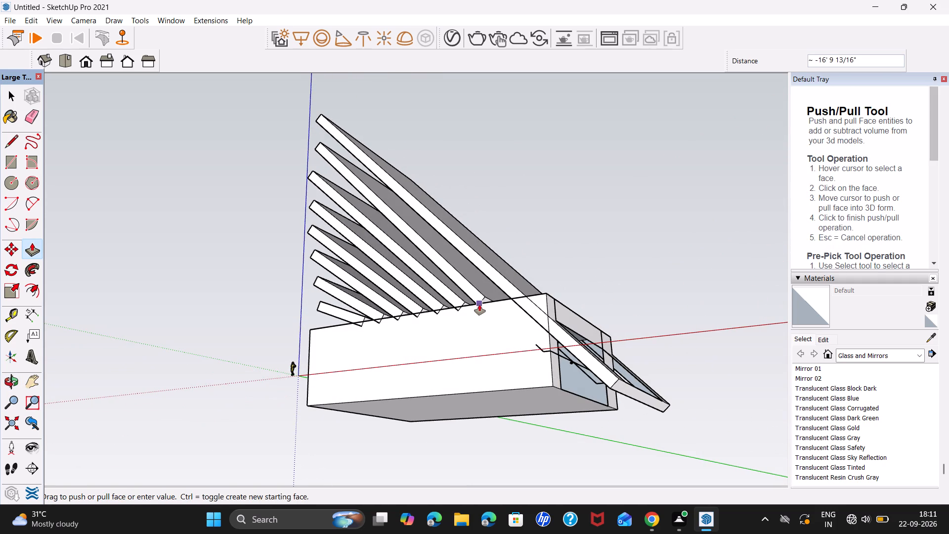
click(511, 301)
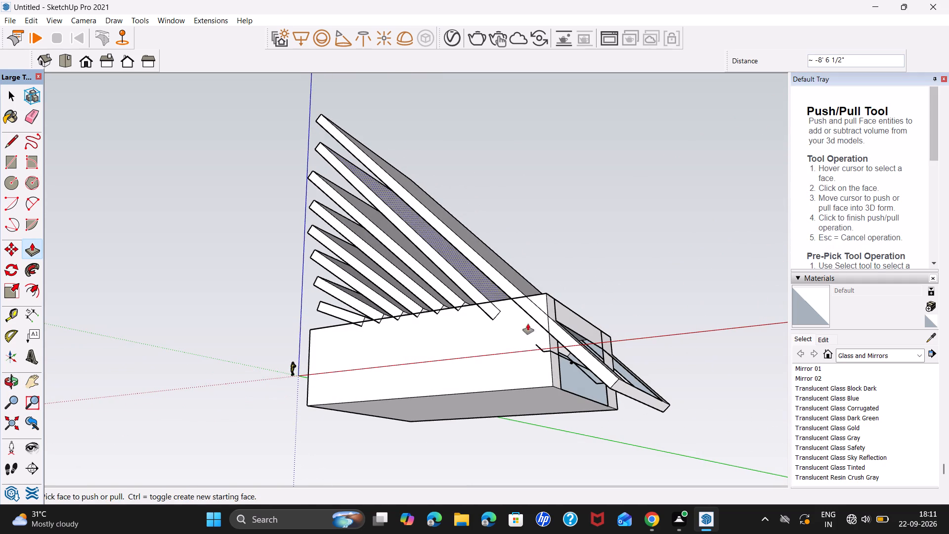
key(space)
Delete the leftover horizontal edge crossing the base box's front opening.
middle_drag(672, 390, 459, 447)
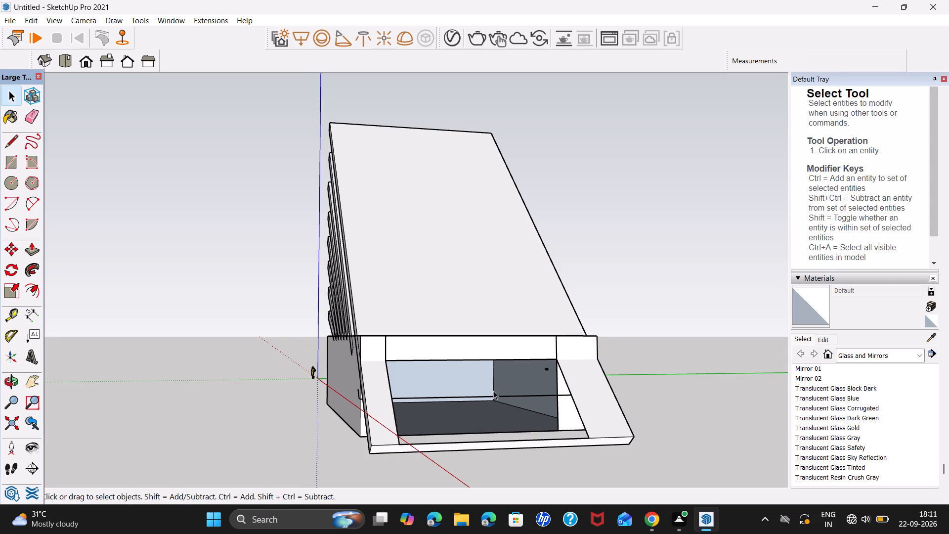
click(497, 396)
key(Delete)
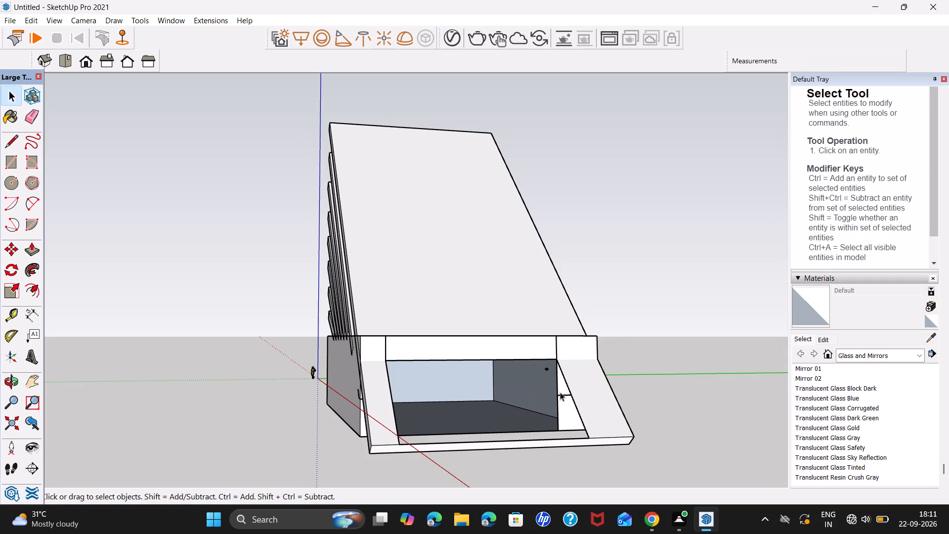
click(561, 393)
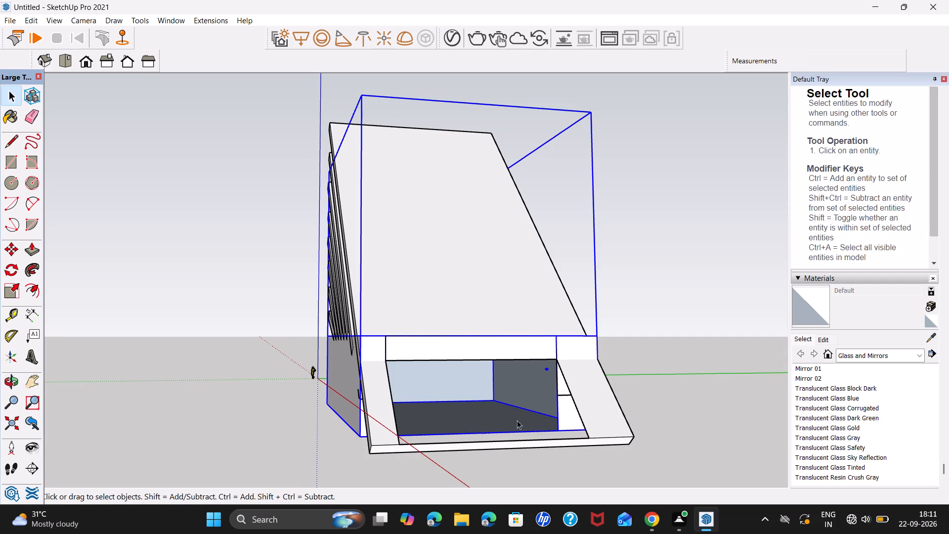
click(695, 360)
Open the base box group and delete the small three-part rectangle on its inner side wall.
middle_drag(459, 437, 582, 435)
scroll(558, 369, up, 6)
drag(558, 357, 573, 372)
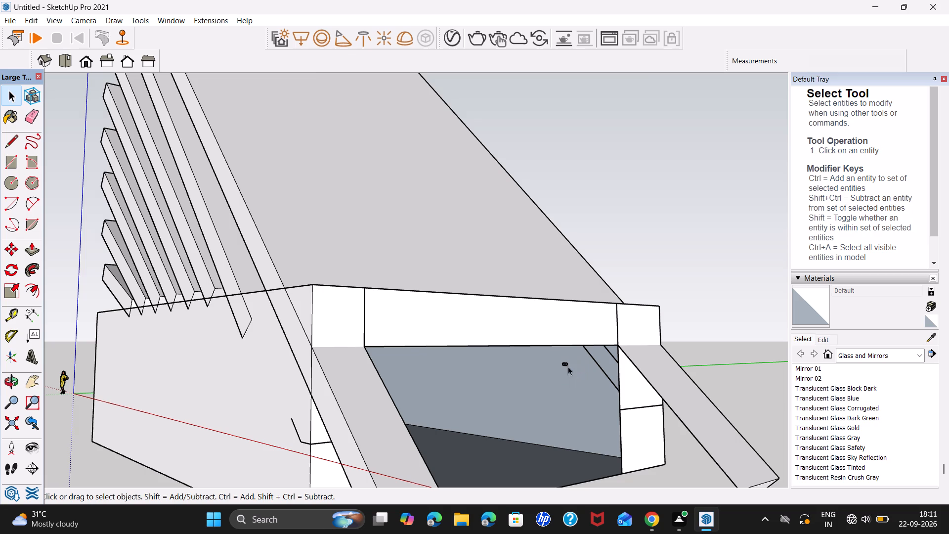
click(568, 366)
scroll(565, 367, up, 13)
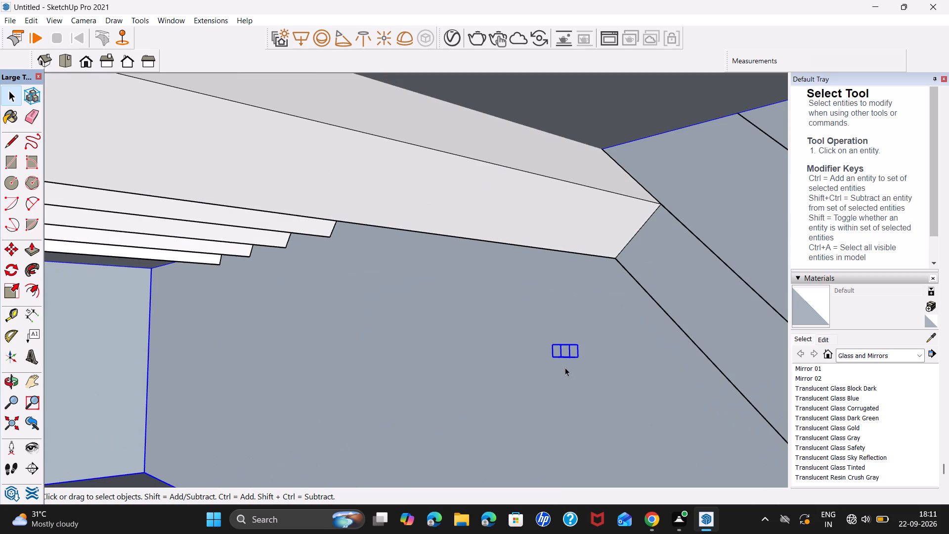
double_click(572, 358)
triple_click(569, 353)
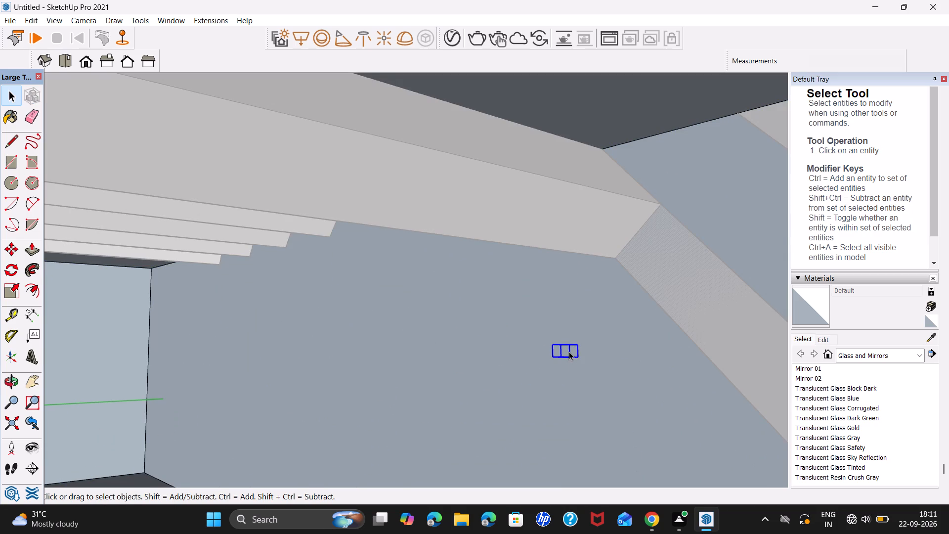
key(Delete)
Leave the base box group and delete the leftover edges on its two front pillars and at the adjoining side-wall corner.
scroll(579, 357, down, 16)
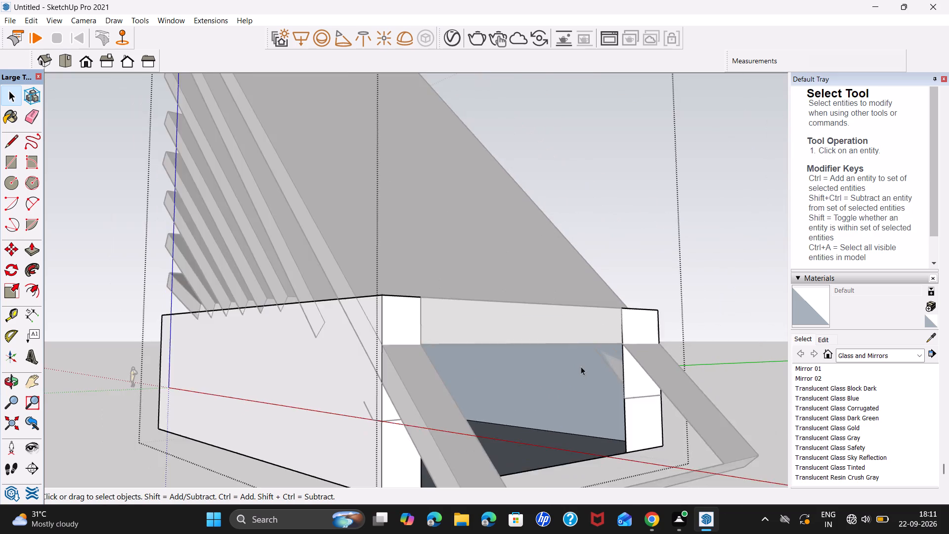
scroll(581, 366, down, 7)
click(617, 384)
click(617, 384)
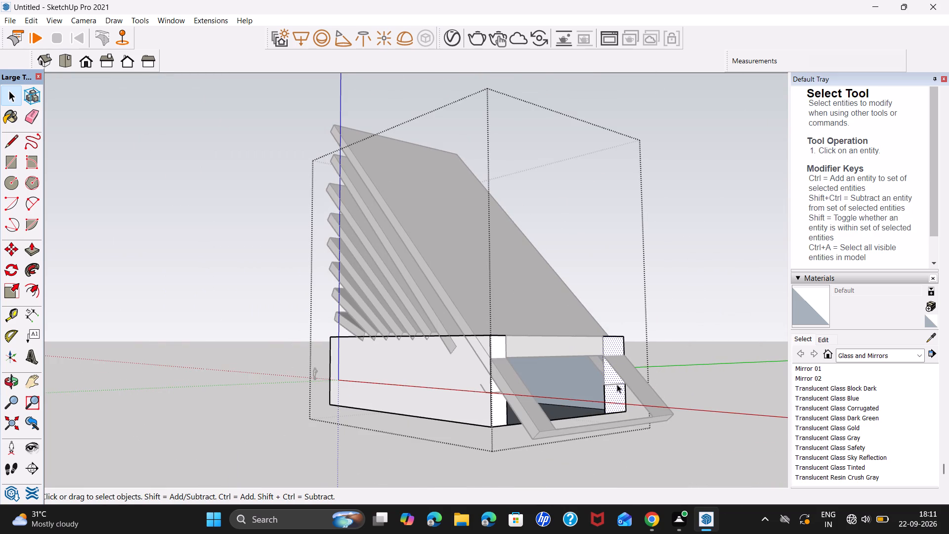
scroll(617, 384, up, 6)
click(725, 369)
click(620, 383)
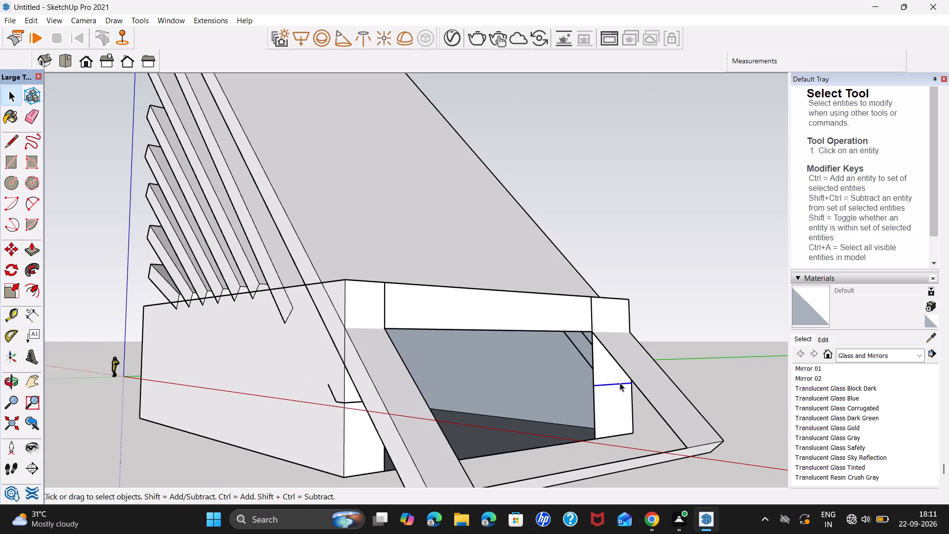
key(Delete)
click(355, 402)
key(Delete)
click(331, 395)
key(Delete)
click(342, 401)
key(Delete)
Draw a horizontal line about 20' 3" long from the open frame's lowest corner back past the base box's front face.
scroll(494, 404, down, 4)
middle_drag(483, 428, 723, 461)
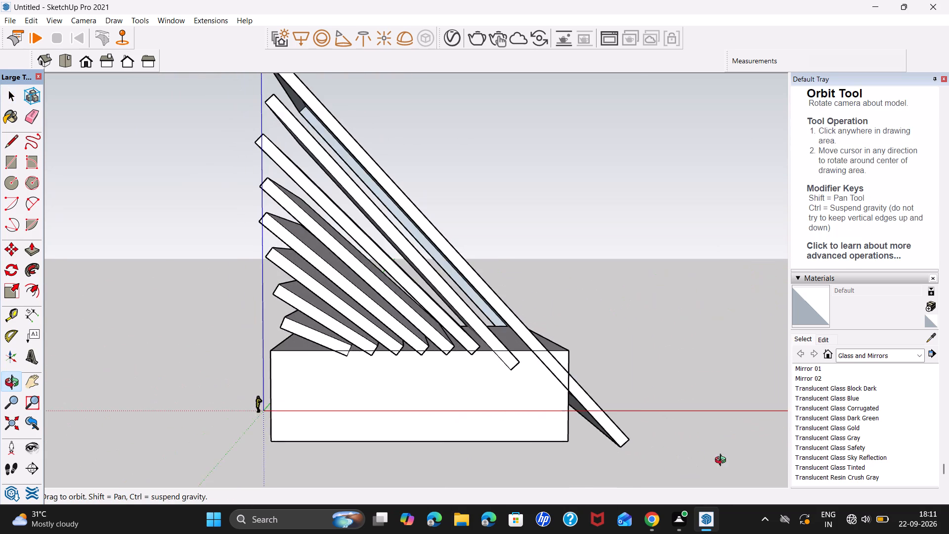
middle_drag(723, 461, 582, 380)
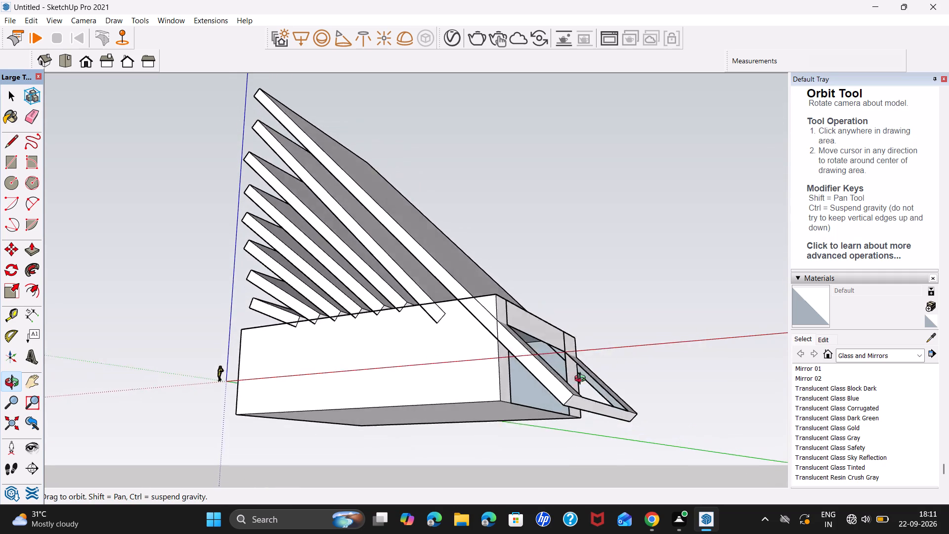
middle_drag(582, 380, 676, 375)
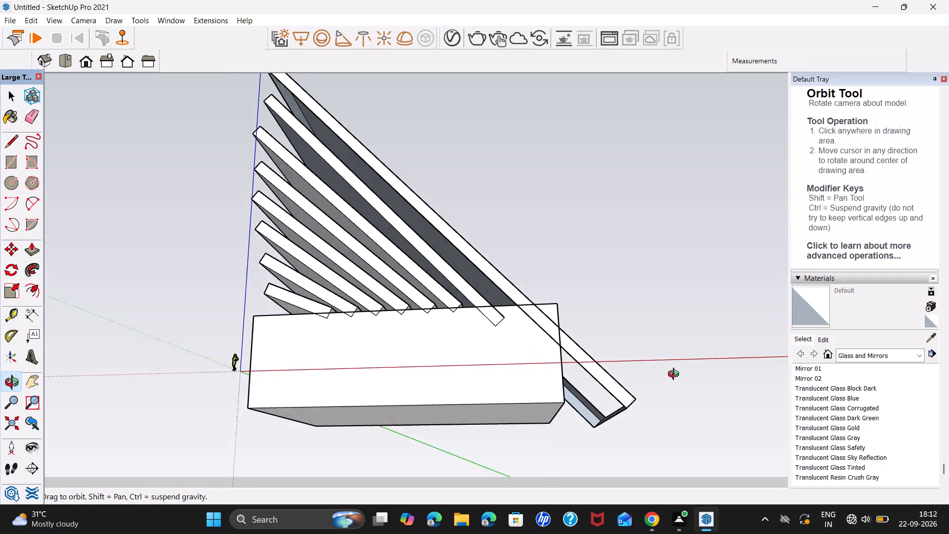
middle_drag(676, 375, 584, 420)
middle_drag(524, 466, 652, 458)
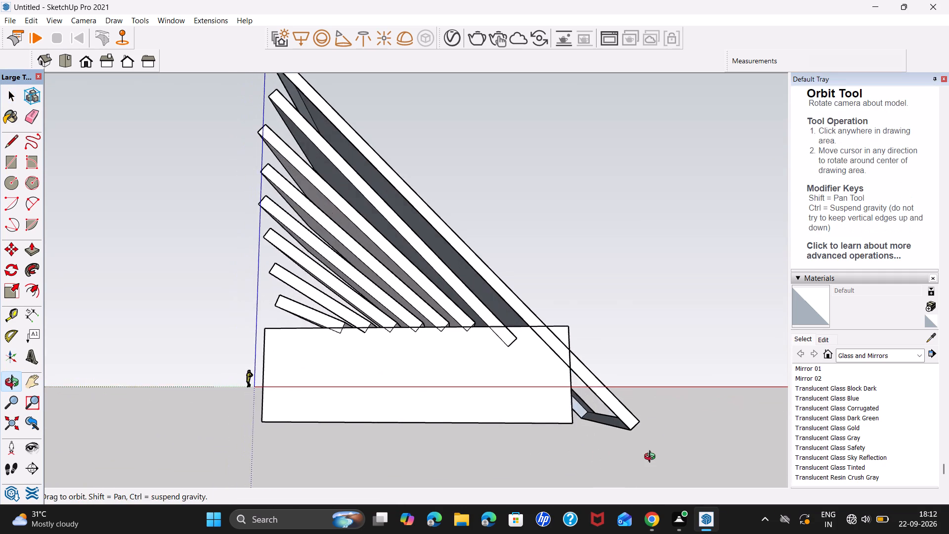
middle_drag(652, 458, 653, 458)
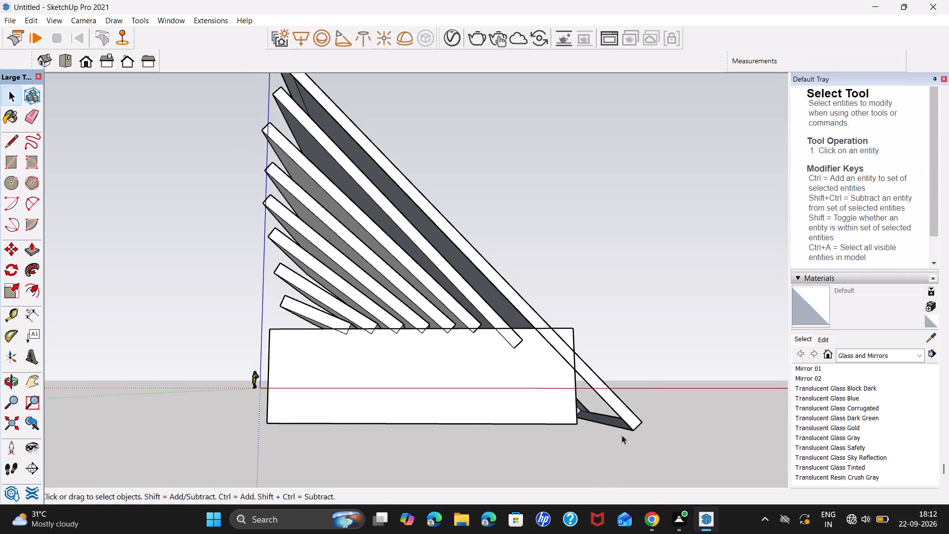
key(l)
click(633, 433)
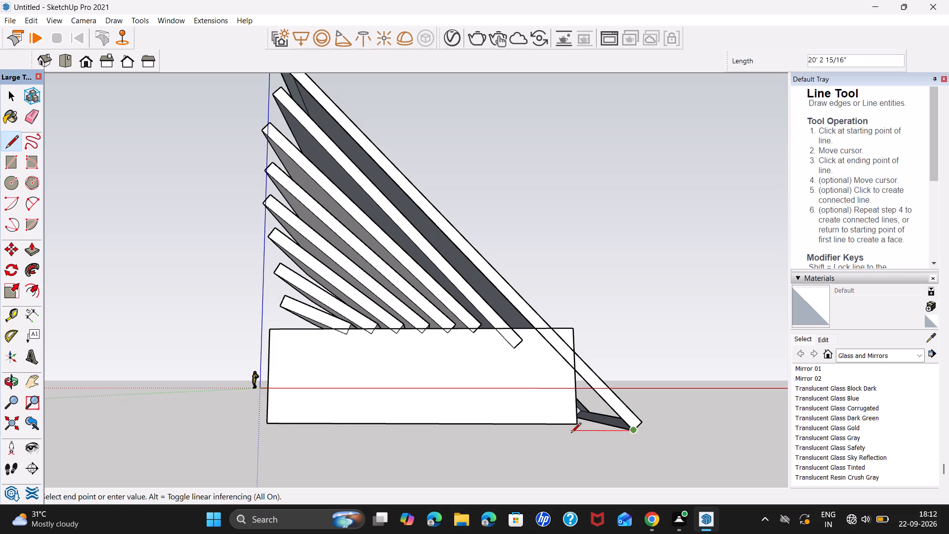
click(571, 434)
middle_drag(577, 426, 558, 499)
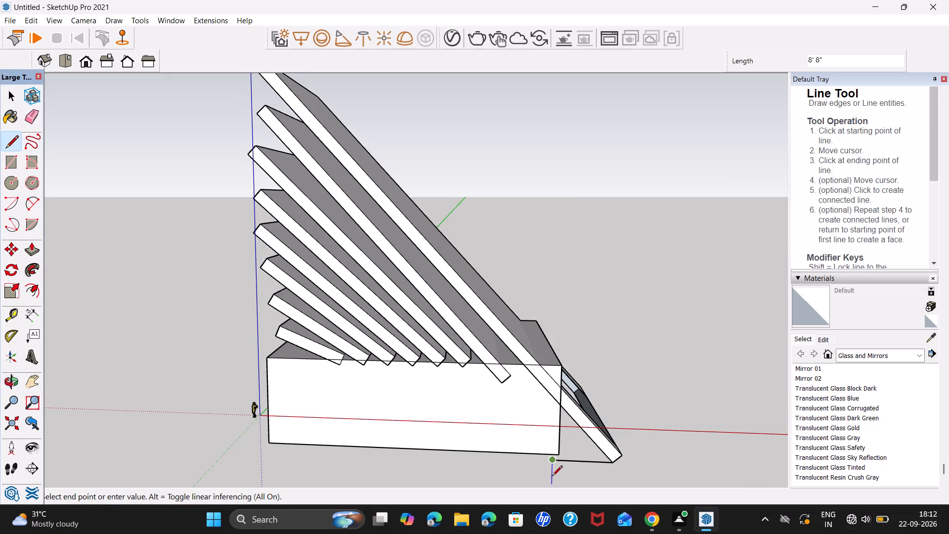
key(space)
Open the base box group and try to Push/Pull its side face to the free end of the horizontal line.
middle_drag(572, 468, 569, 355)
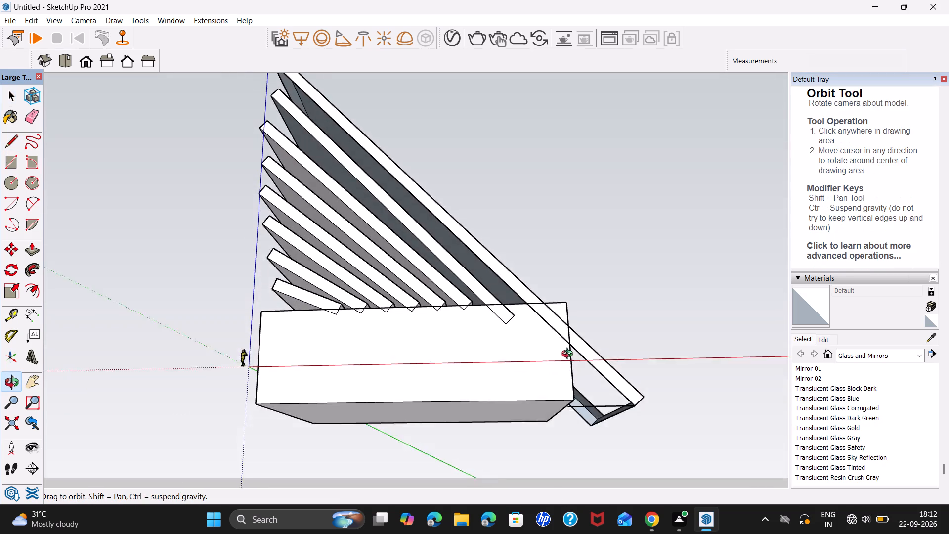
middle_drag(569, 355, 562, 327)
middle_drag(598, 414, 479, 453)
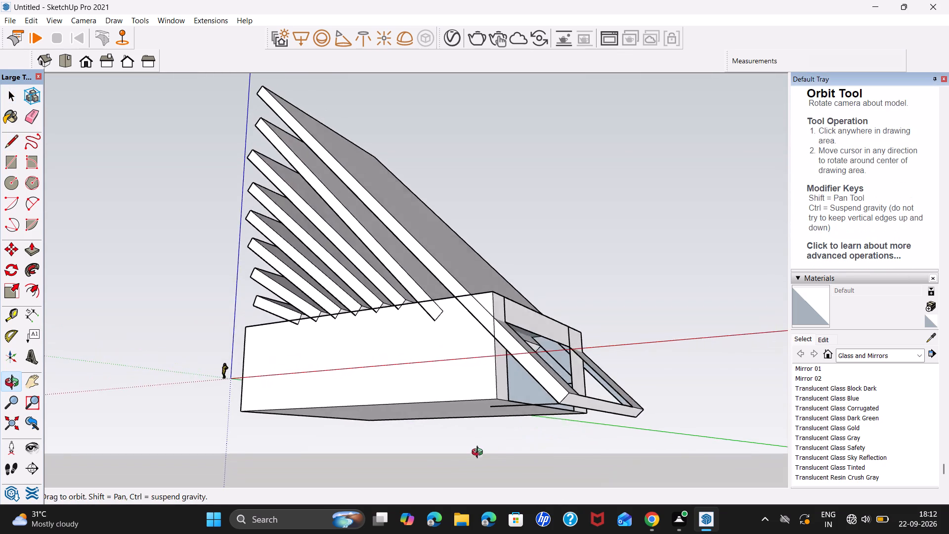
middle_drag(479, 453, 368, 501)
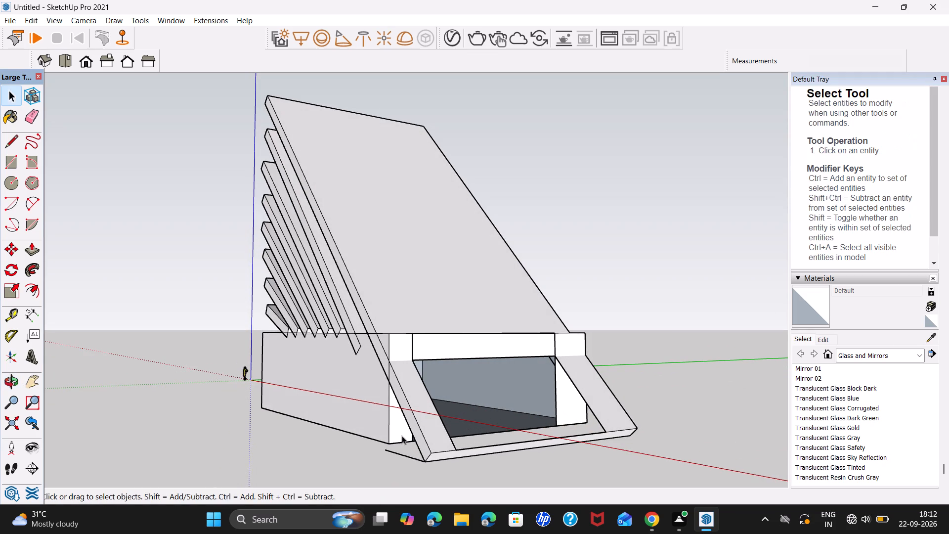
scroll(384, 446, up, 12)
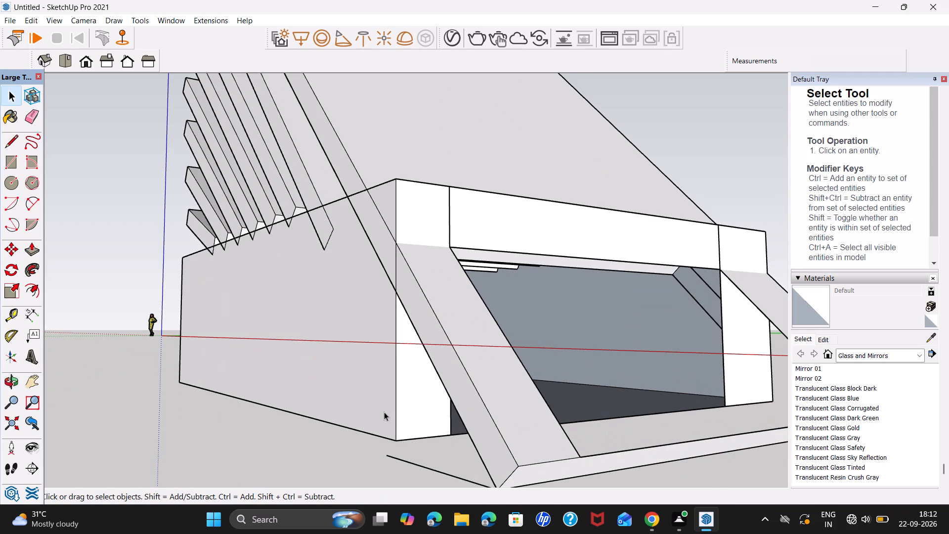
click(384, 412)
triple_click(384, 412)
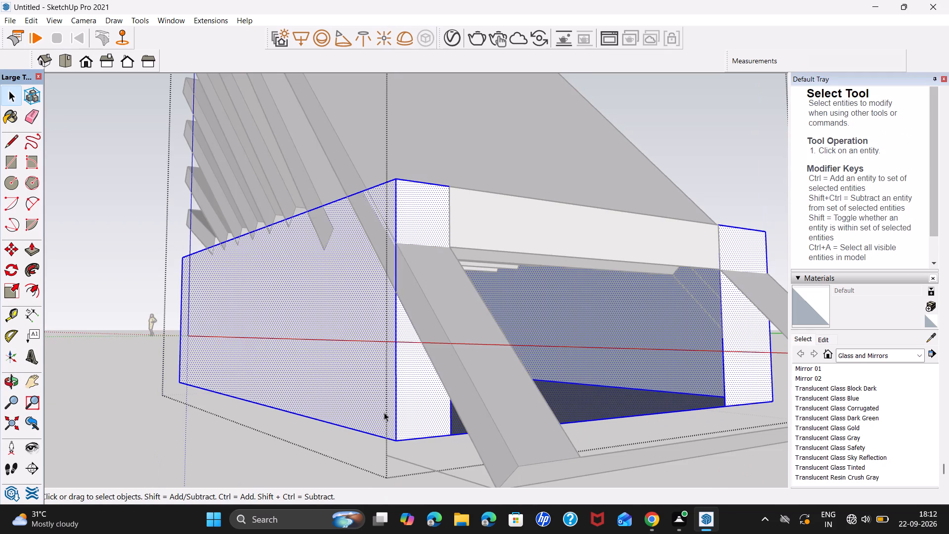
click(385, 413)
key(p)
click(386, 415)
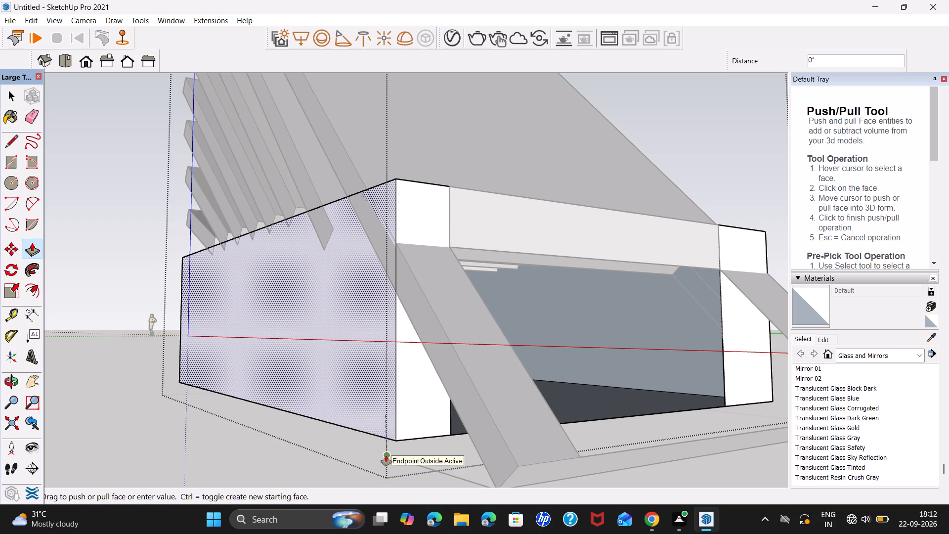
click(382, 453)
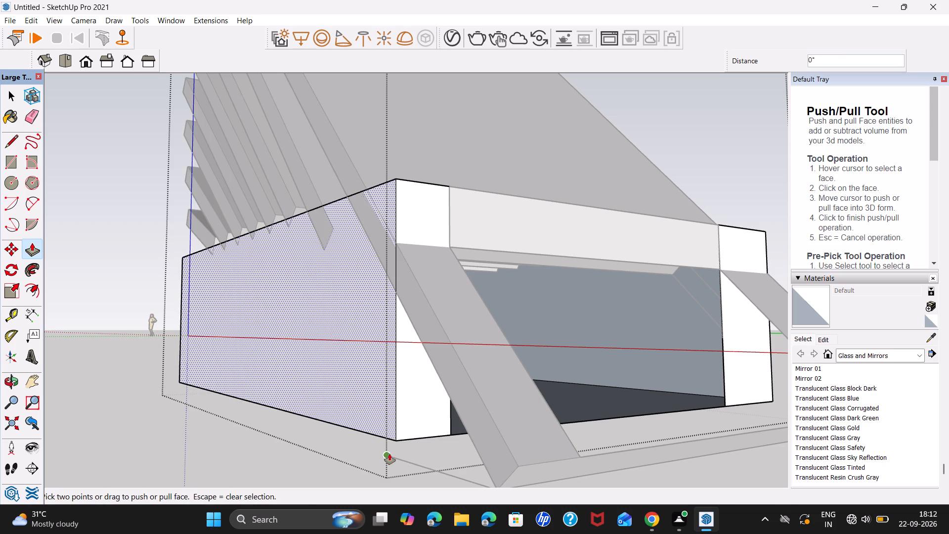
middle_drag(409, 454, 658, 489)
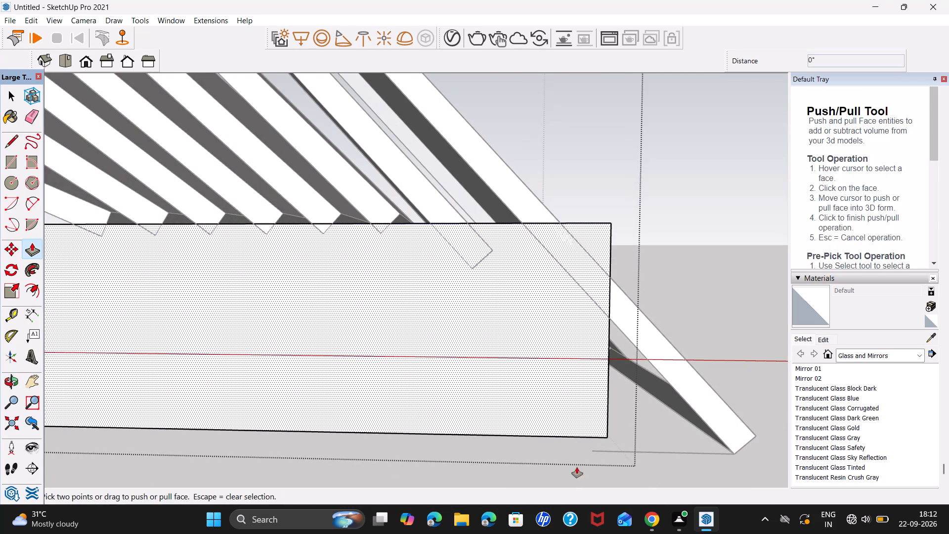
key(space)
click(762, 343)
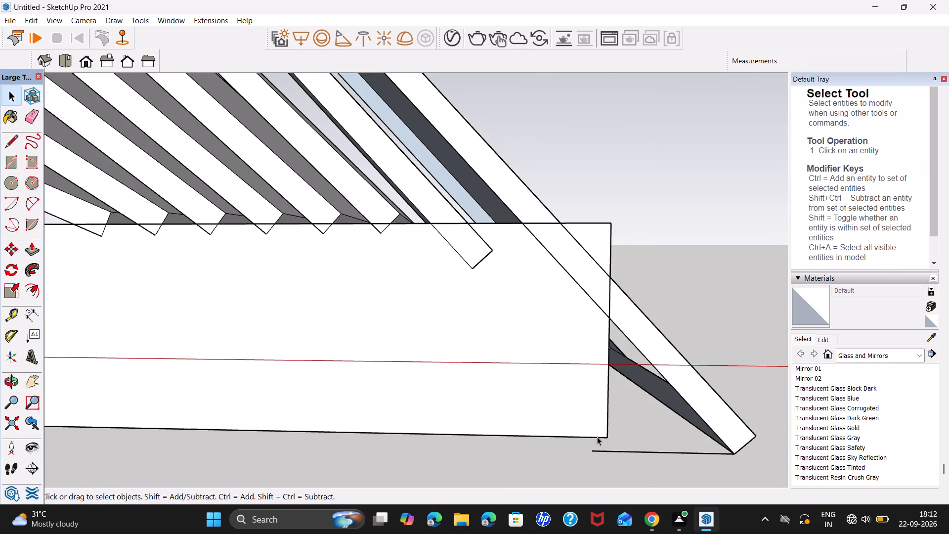
Draw a vertical line about 19' 8" long from where the topmost slab's underside crosses the box's front edge down to the horizontal line.
scroll(597, 437, up, 5)
key(l)
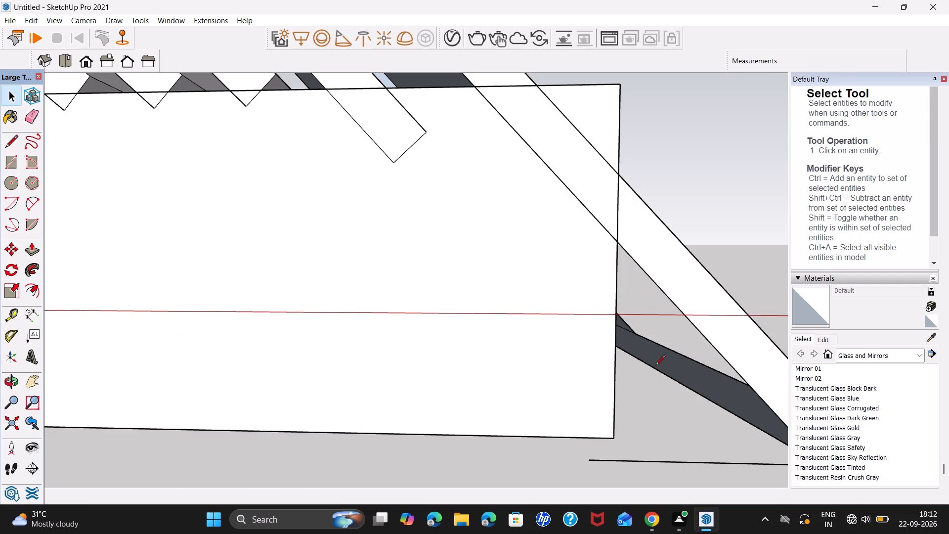
click(618, 244)
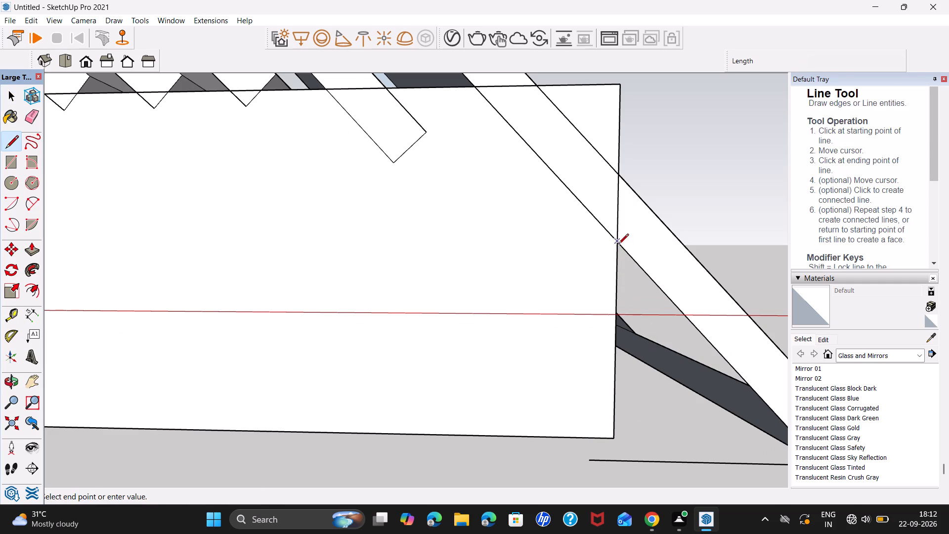
click(613, 462)
key(space)
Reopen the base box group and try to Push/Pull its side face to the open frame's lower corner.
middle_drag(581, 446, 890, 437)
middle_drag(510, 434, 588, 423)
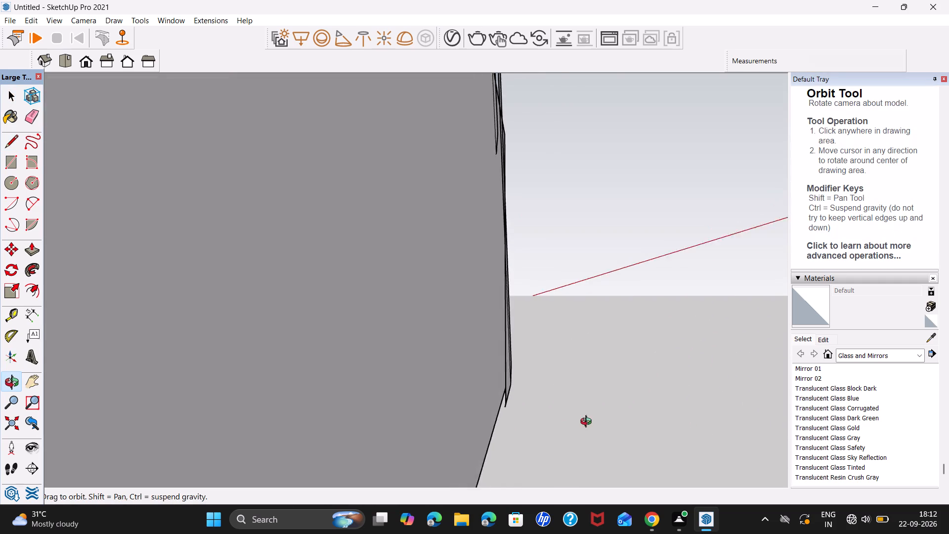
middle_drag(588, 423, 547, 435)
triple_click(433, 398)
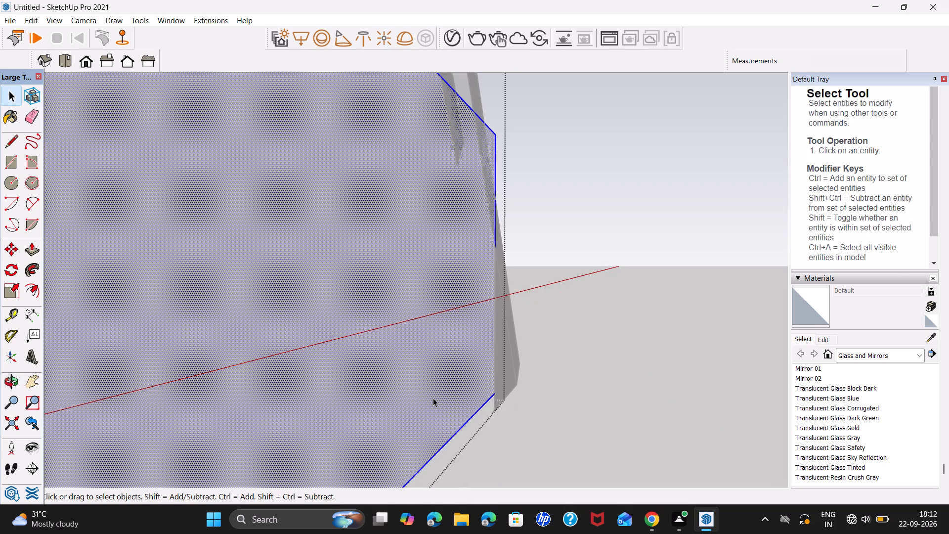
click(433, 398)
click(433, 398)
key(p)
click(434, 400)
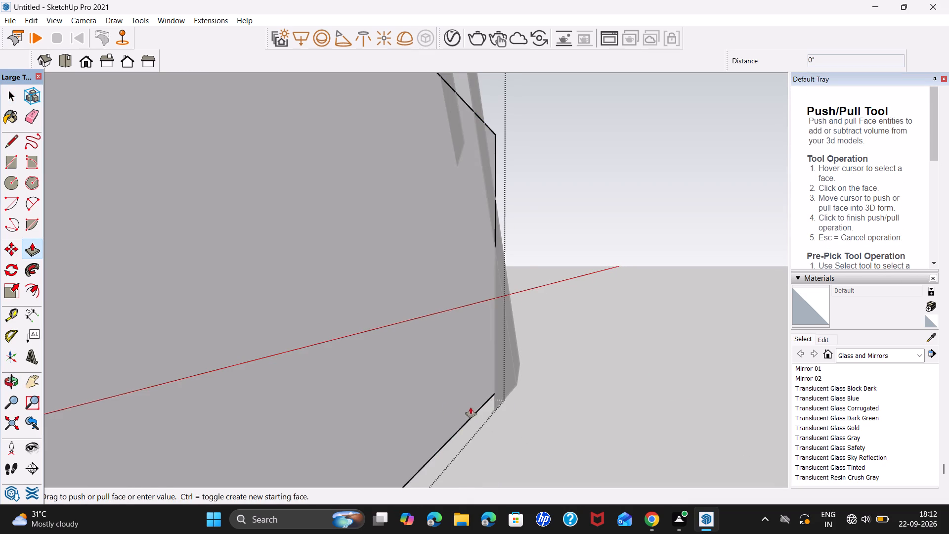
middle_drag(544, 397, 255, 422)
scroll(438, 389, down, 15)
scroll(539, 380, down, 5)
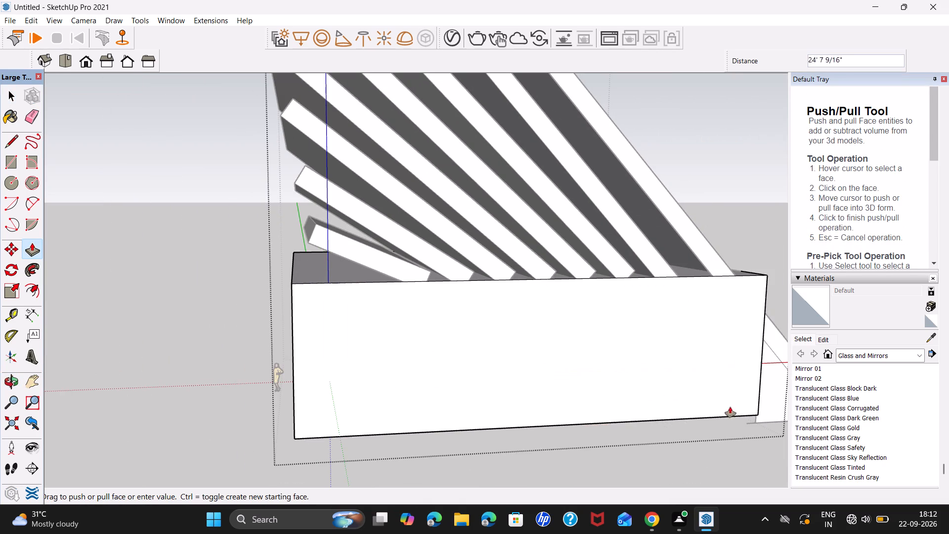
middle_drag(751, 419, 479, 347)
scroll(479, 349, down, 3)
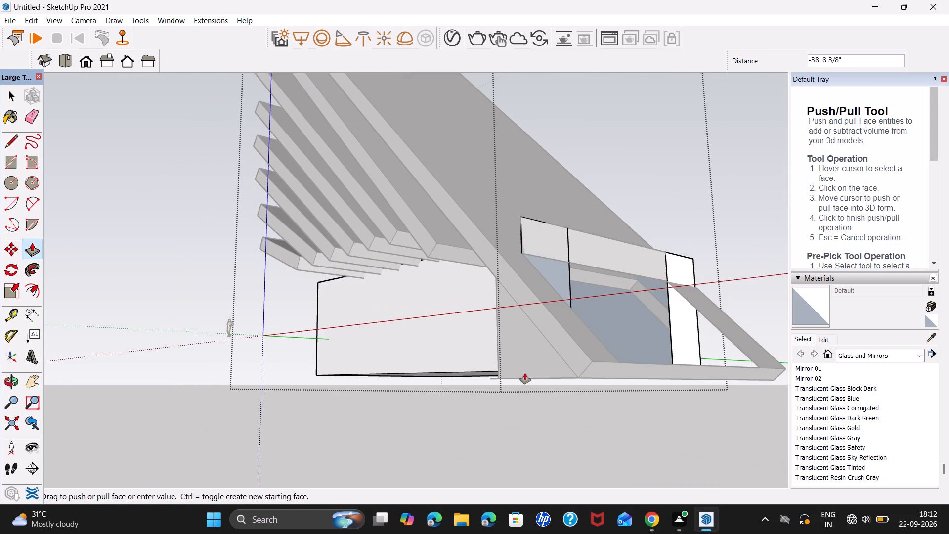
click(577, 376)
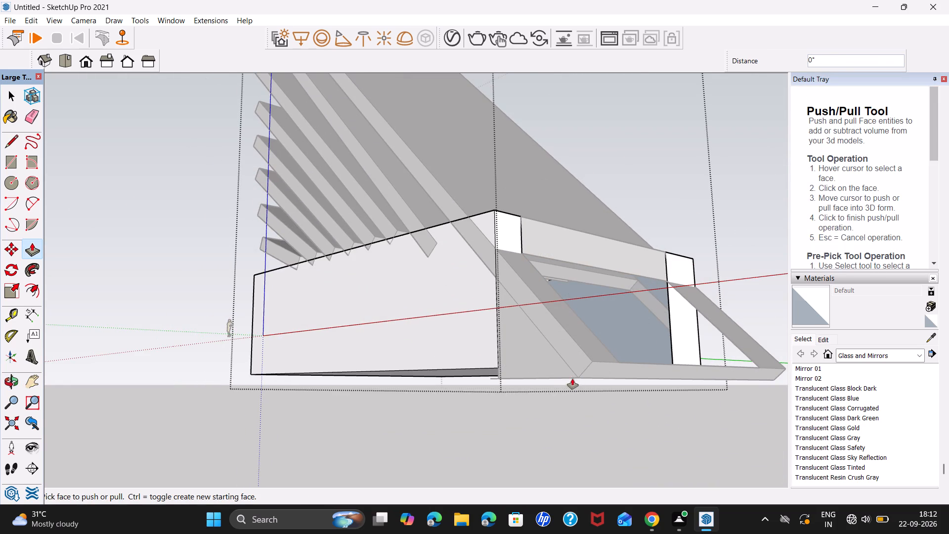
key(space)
Push/Pull the base box's bottom face down to the level of the horizontal line at the frame's lowest corner, and leave the group.
middle_drag(475, 380, 587, 264)
click(581, 277)
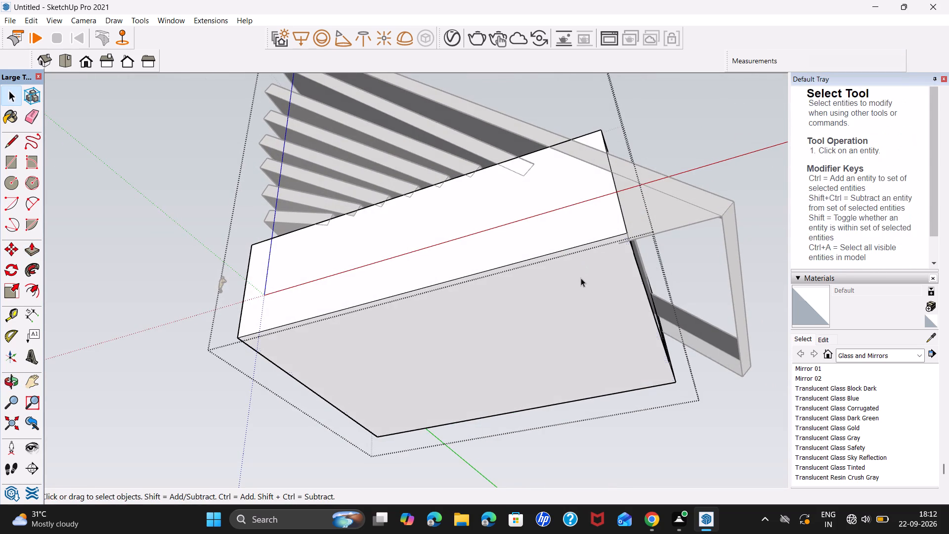
key(p)
click(580, 283)
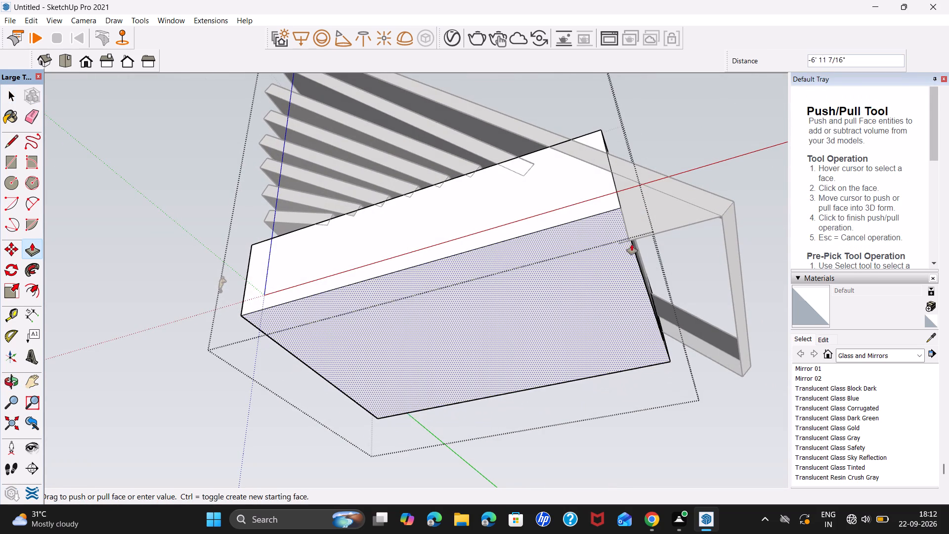
click(629, 240)
key(space)
middle_drag(618, 263, 618, 266)
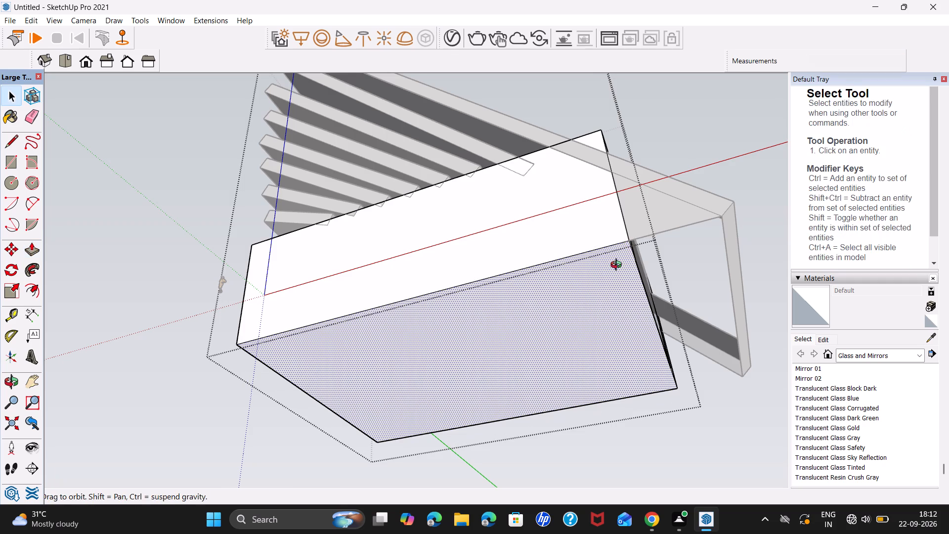
middle_drag(618, 266, 635, 409)
scroll(641, 395, down, 4)
key(space)
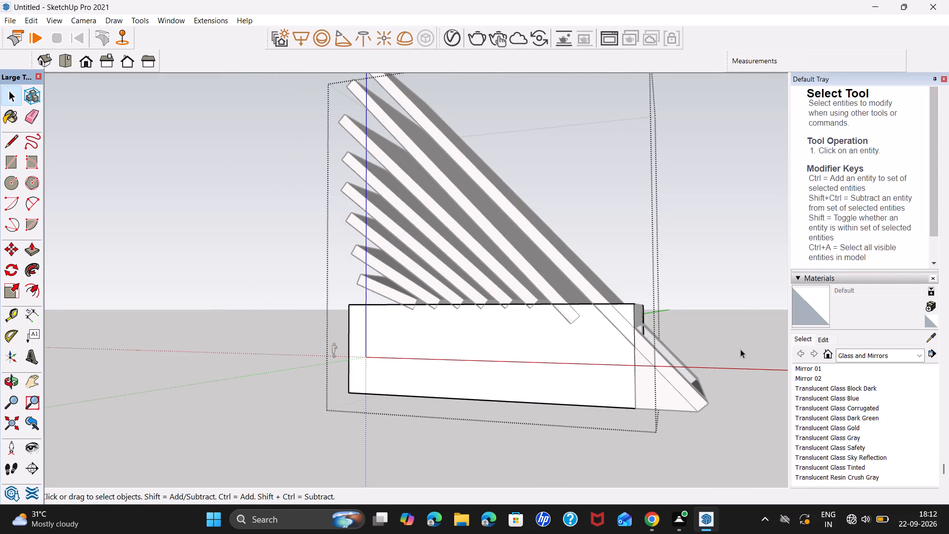
click(743, 348)
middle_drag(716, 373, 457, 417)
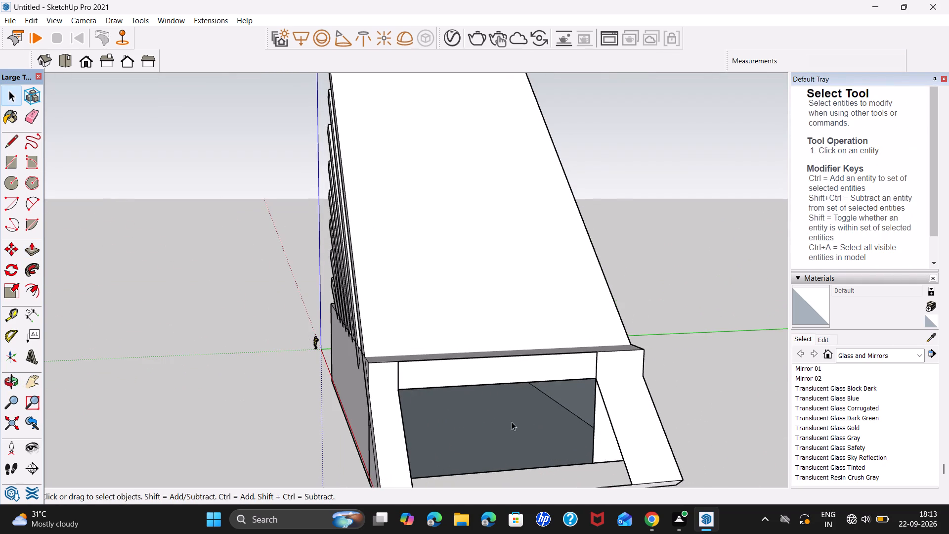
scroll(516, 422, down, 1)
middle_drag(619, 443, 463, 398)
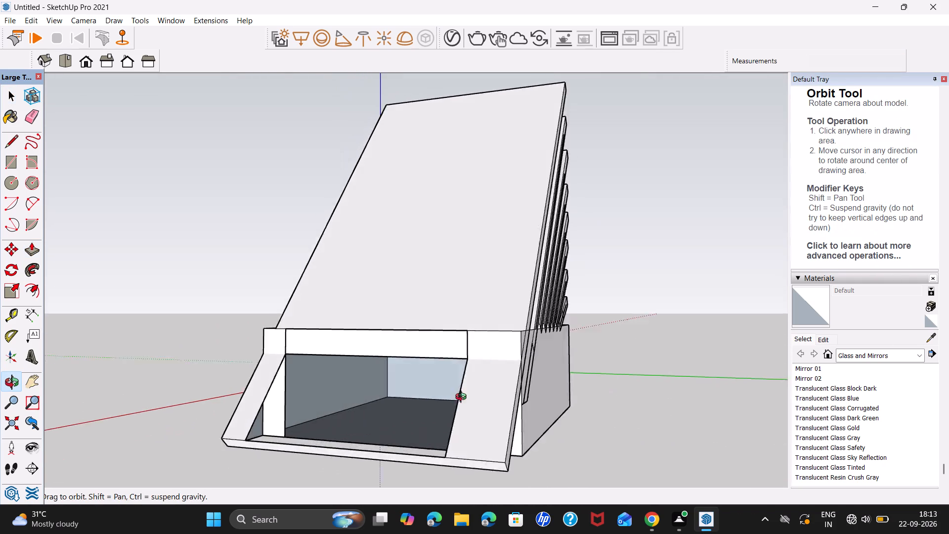
Push/Pull the triangular face closed by the drawn lines inward about 8' 9/16", to the inner corner of the frame's side leg.
middle_drag(463, 398, 393, 406)
click(217, 416)
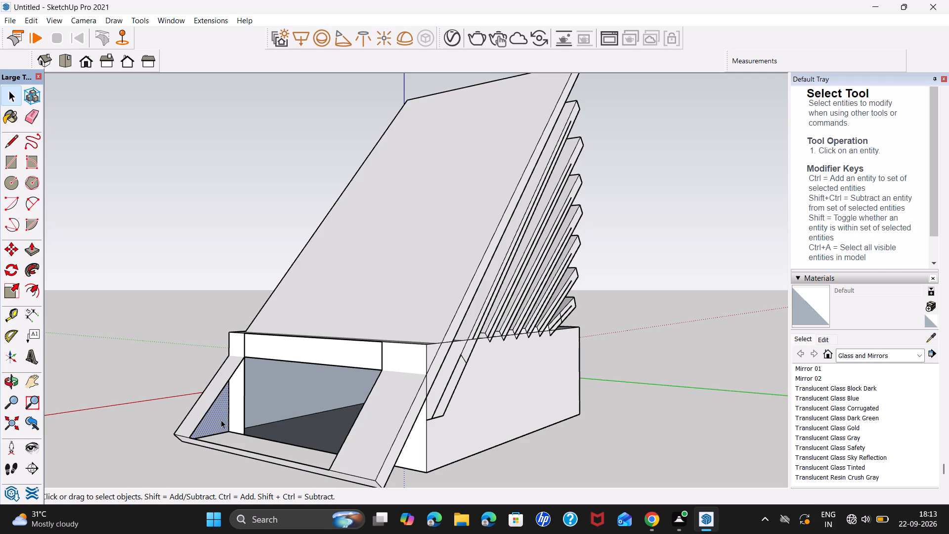
key(p)
click(221, 420)
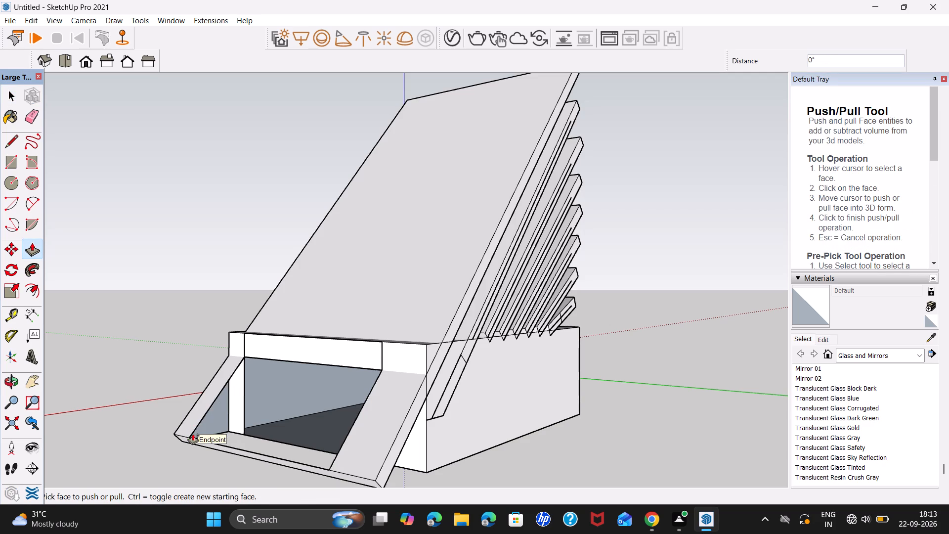
middle_drag(190, 432, 445, 439)
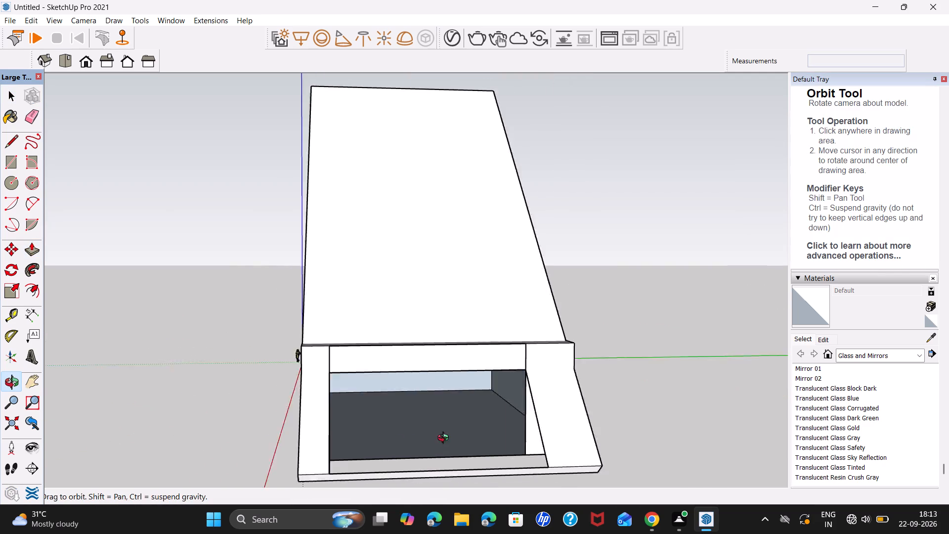
middle_drag(445, 439, 269, 434)
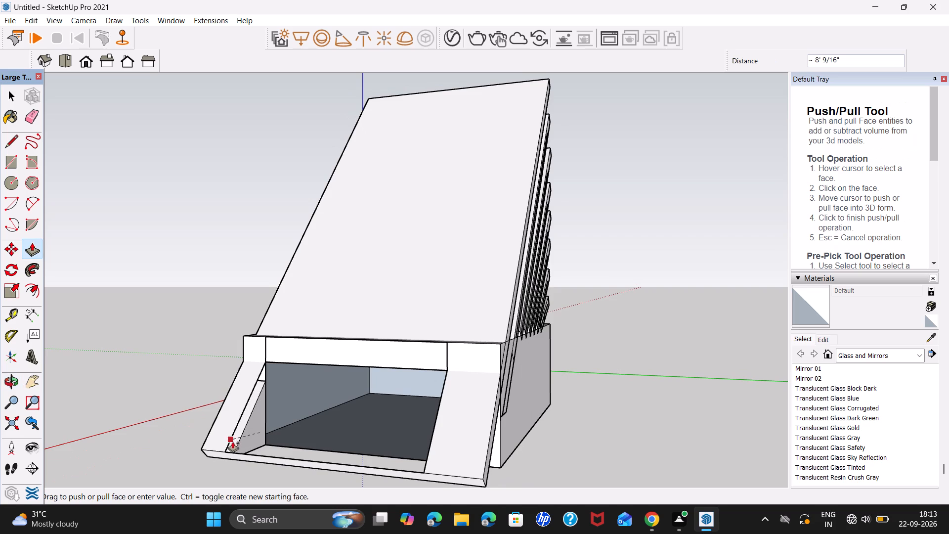
click(224, 448)
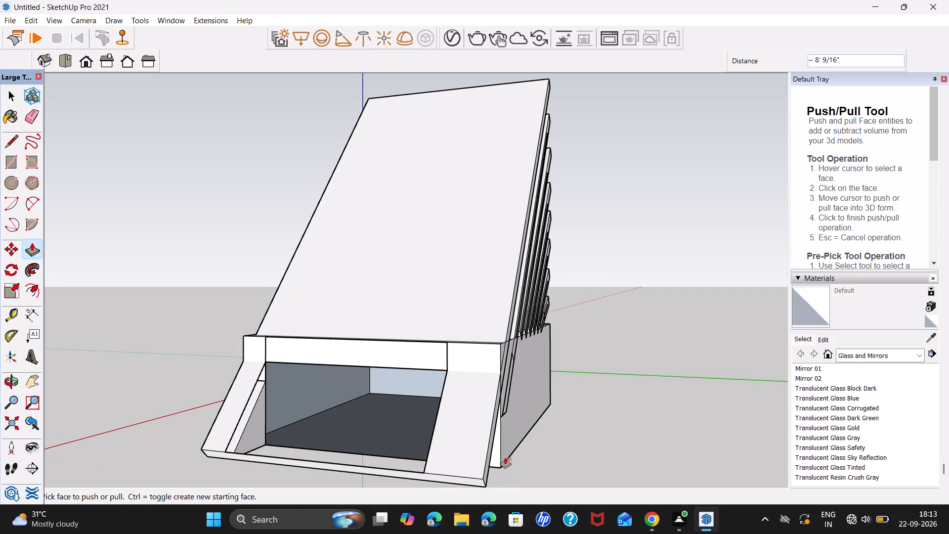
key(space)
Reverse the outer triangular face beneath that side leg of the frame.
middle_drag(383, 433, 629, 443)
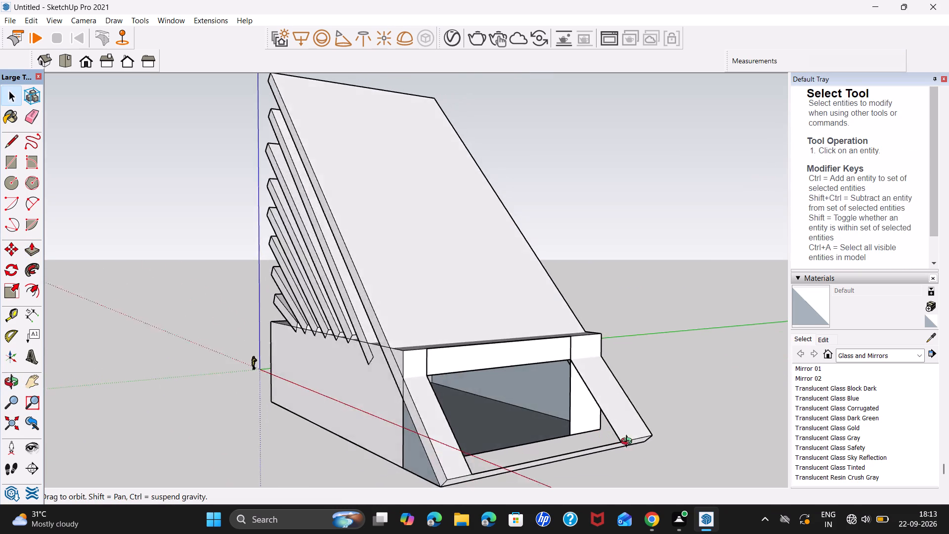
middle_drag(629, 443, 691, 439)
scroll(633, 429, down, 1)
scroll(629, 428, up, 5)
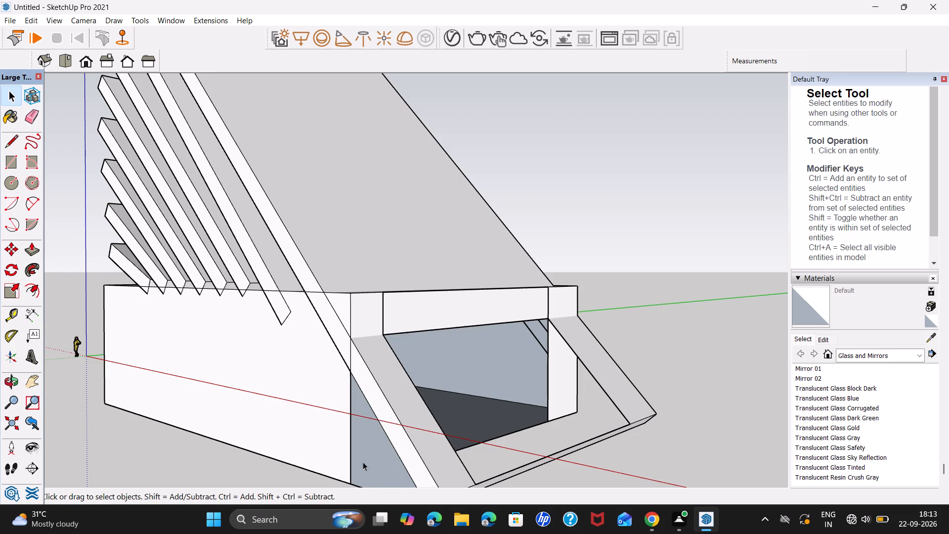
right_click(363, 462)
click(428, 372)
On the frame's opposite side, close a triangular face with a horizontal line about 18' 1" long and a vertical line about 19' 8" long.
middle_drag(582, 389, 241, 410)
middle_drag(371, 450, 241, 394)
scroll(324, 421, up, 1)
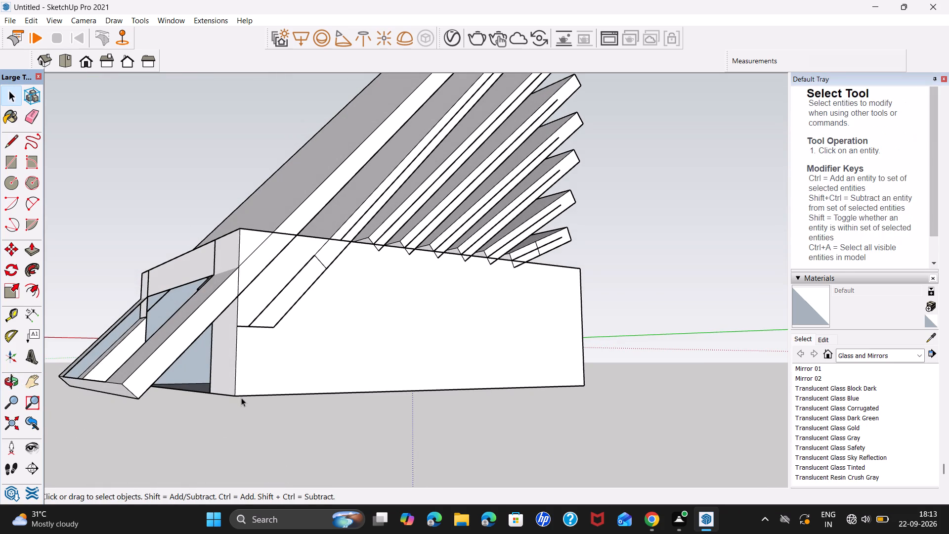
key(l)
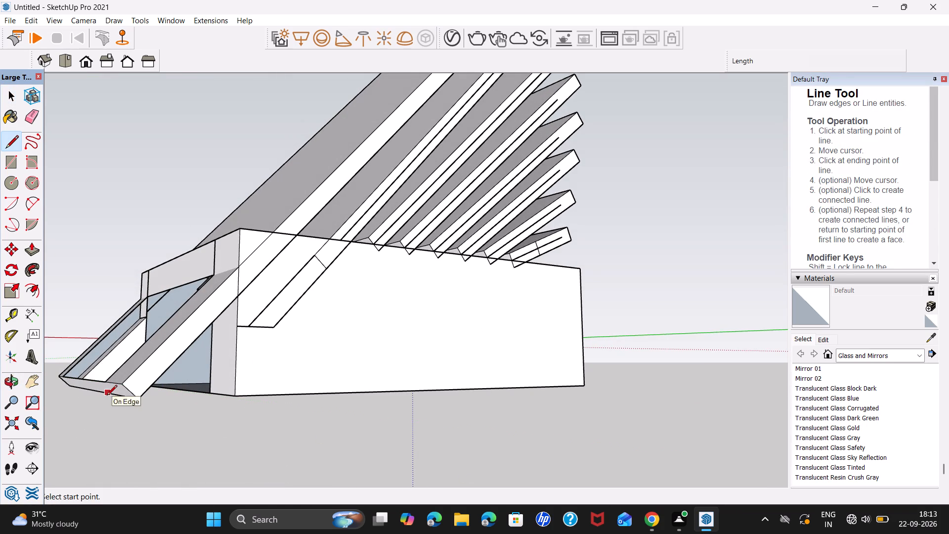
click(141, 398)
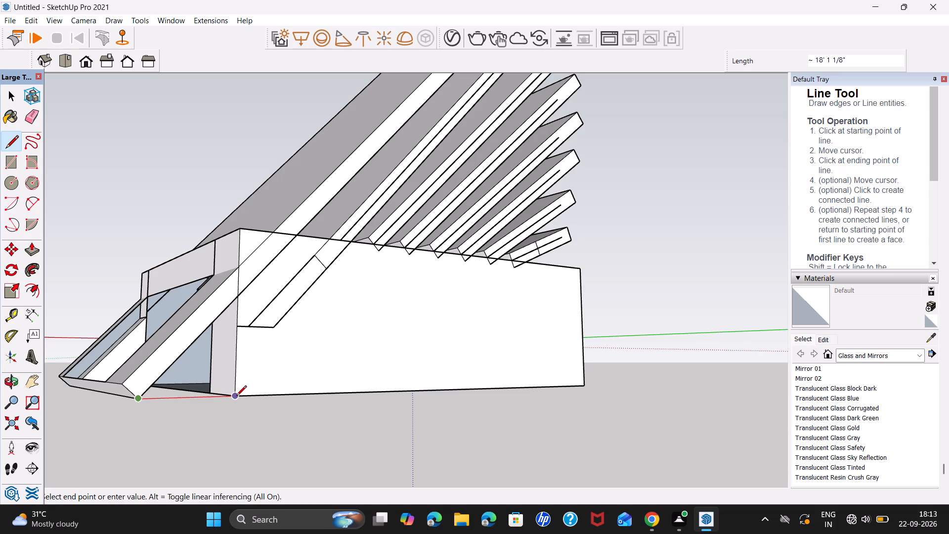
click(236, 397)
click(235, 299)
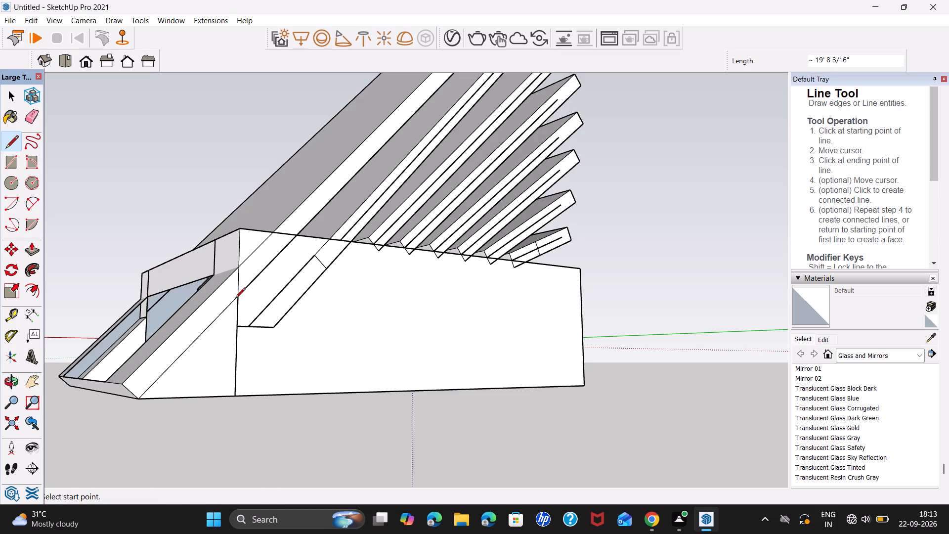
click(175, 389)
key(space)
Push/Pull this second triangular face inward about 14' 11", using the lower inner corner of the other side leg as reference.
middle_drag(177, 392, 451, 447)
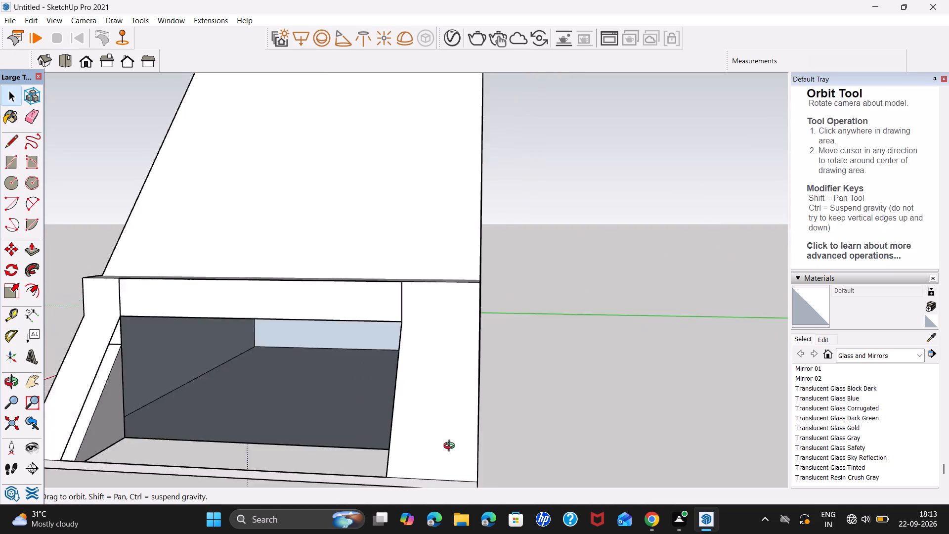
middle_drag(451, 447, 638, 432)
click(641, 387)
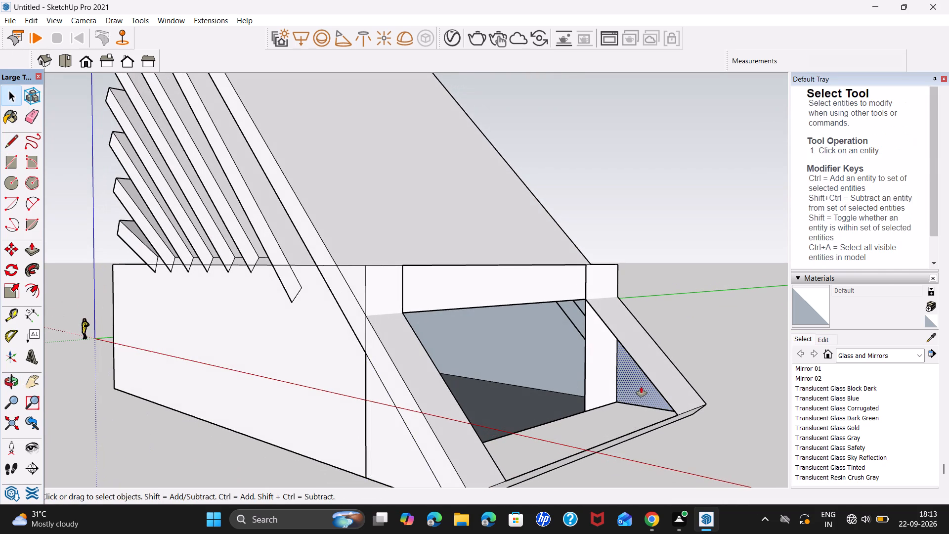
key(p)
click(641, 387)
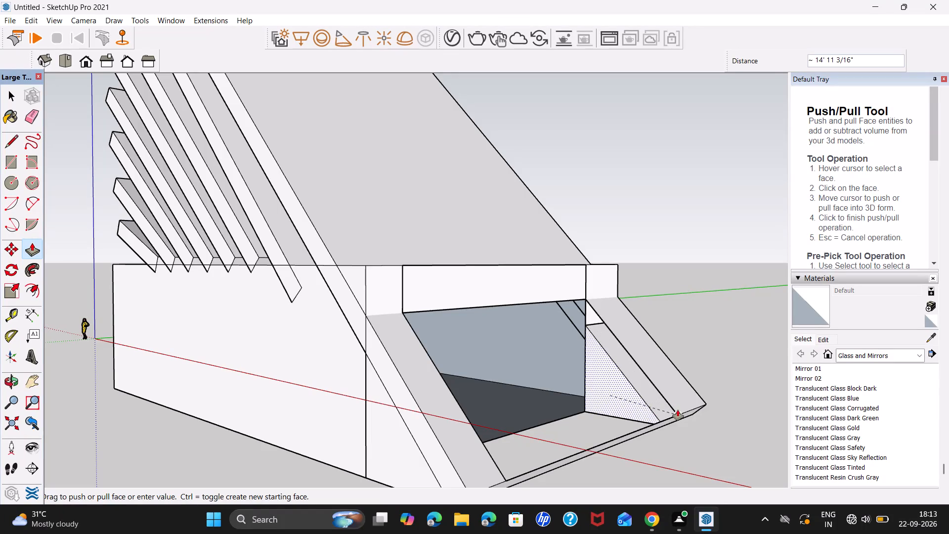
click(678, 414)
key(space)
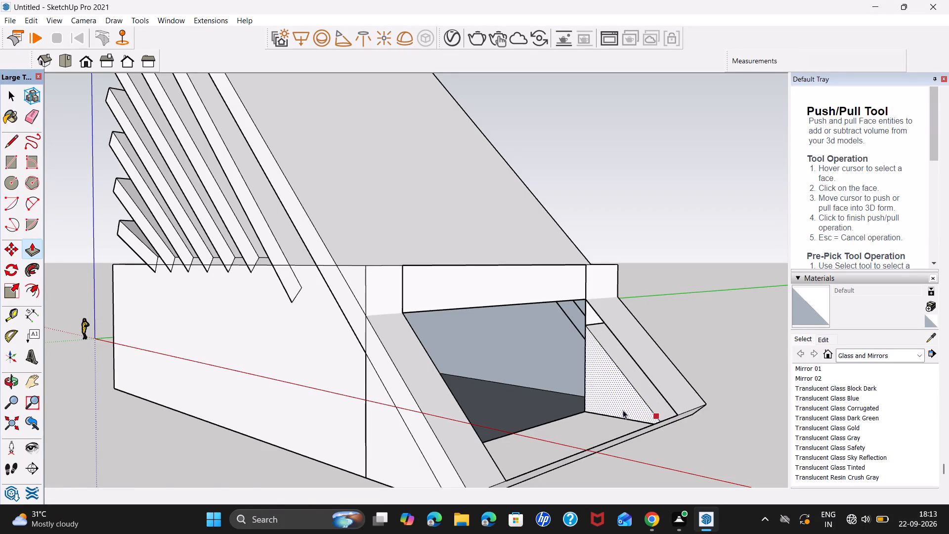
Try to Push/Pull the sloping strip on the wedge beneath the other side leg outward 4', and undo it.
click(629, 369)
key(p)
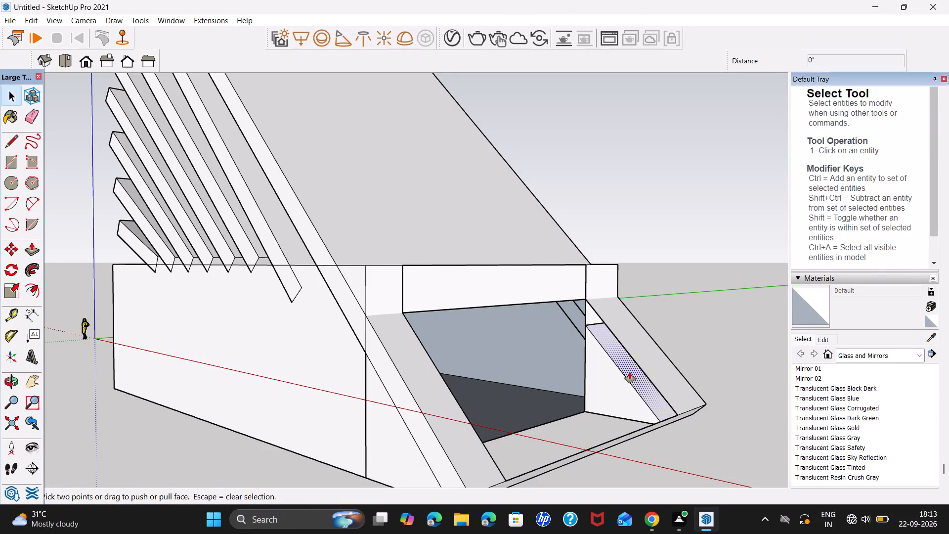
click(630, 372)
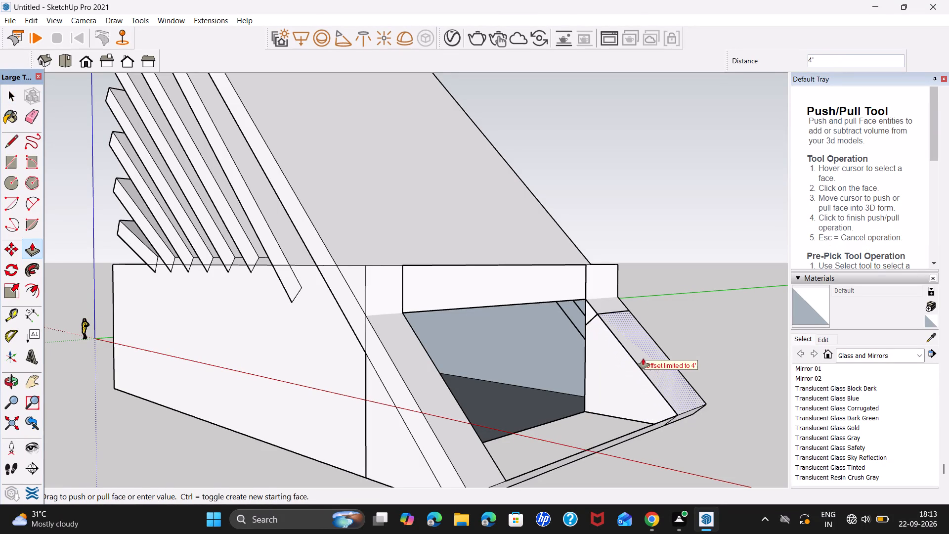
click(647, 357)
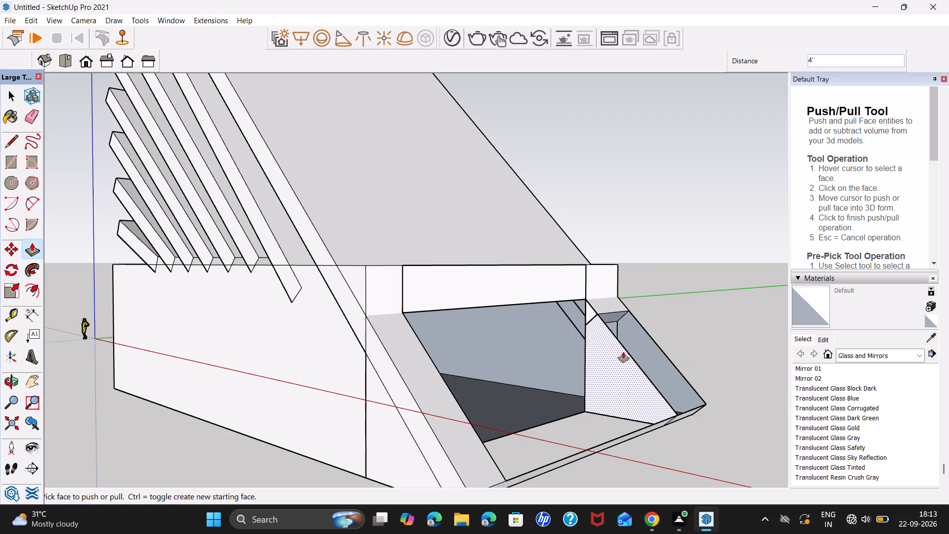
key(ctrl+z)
Push/Pull the wedge's sloping strip 4' toward the upper inner corner of the frame's opening.
click(611, 343)
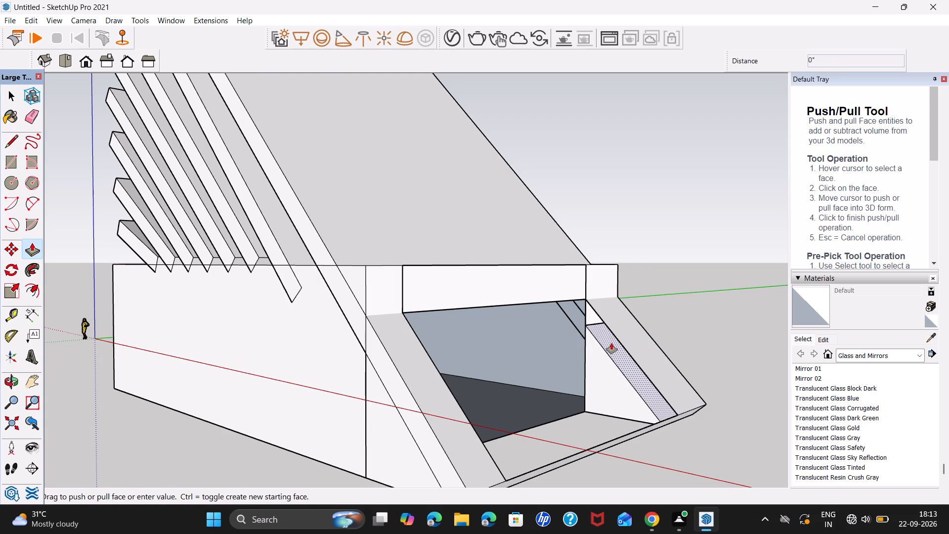
click(586, 302)
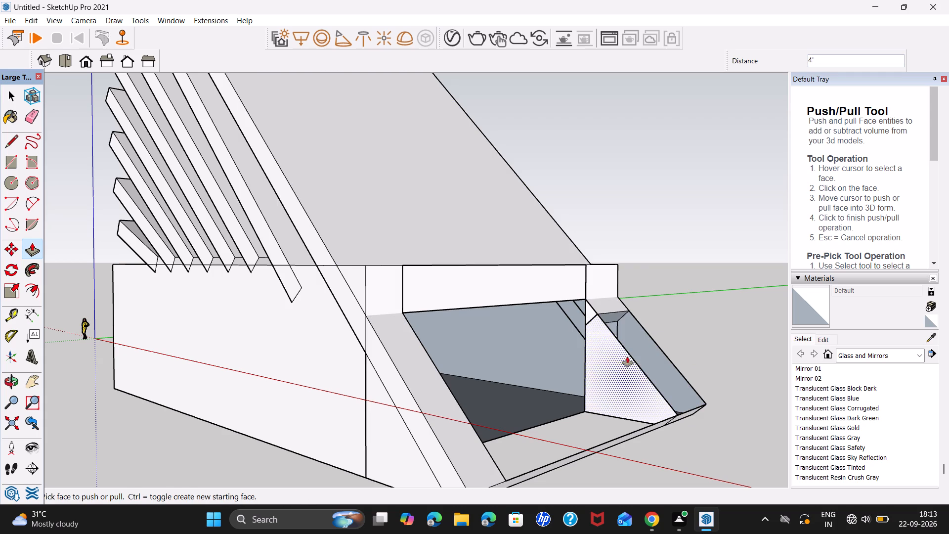
key(space)
Draw a line about 14' 11" long across the upper edge of the gap in the side leg to close its missing sloping face.
middle_drag(662, 389, 467, 442)
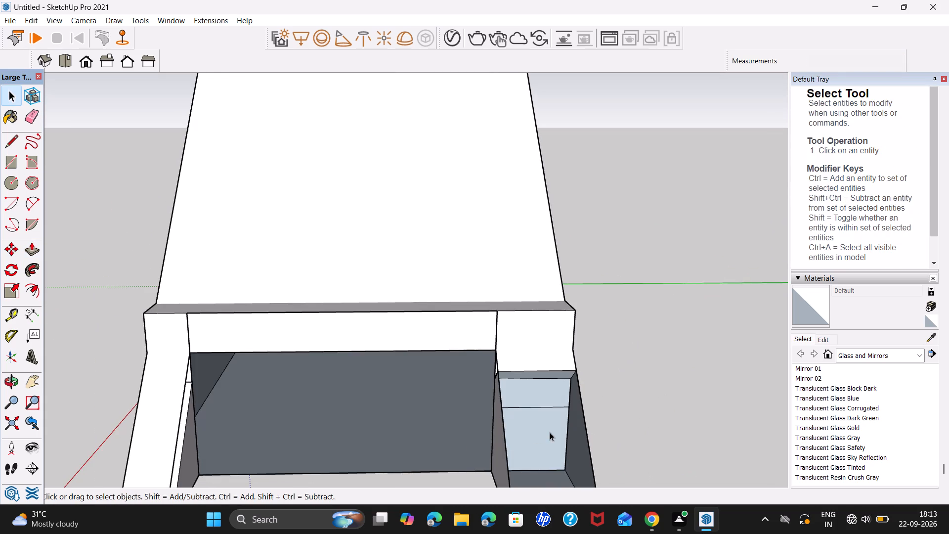
scroll(552, 432, down, 7)
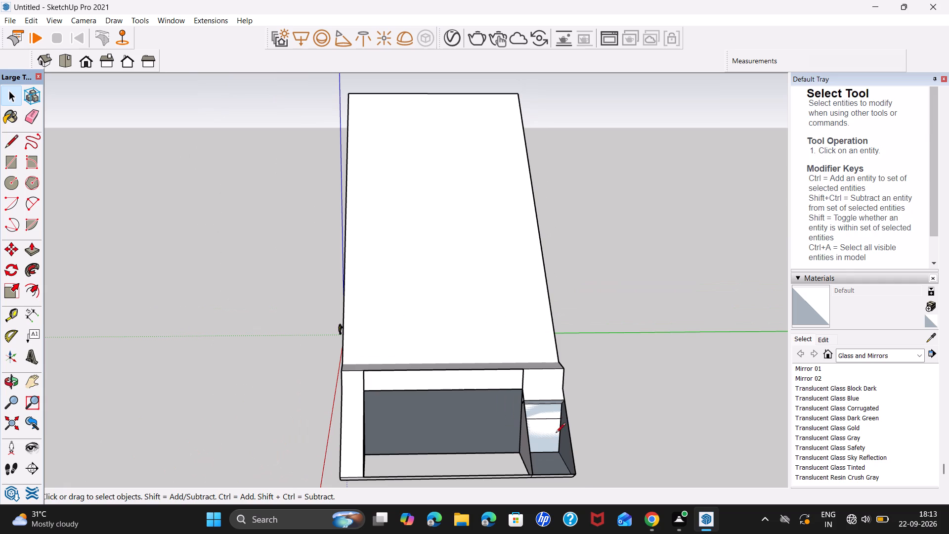
key(l)
click(525, 401)
click(564, 396)
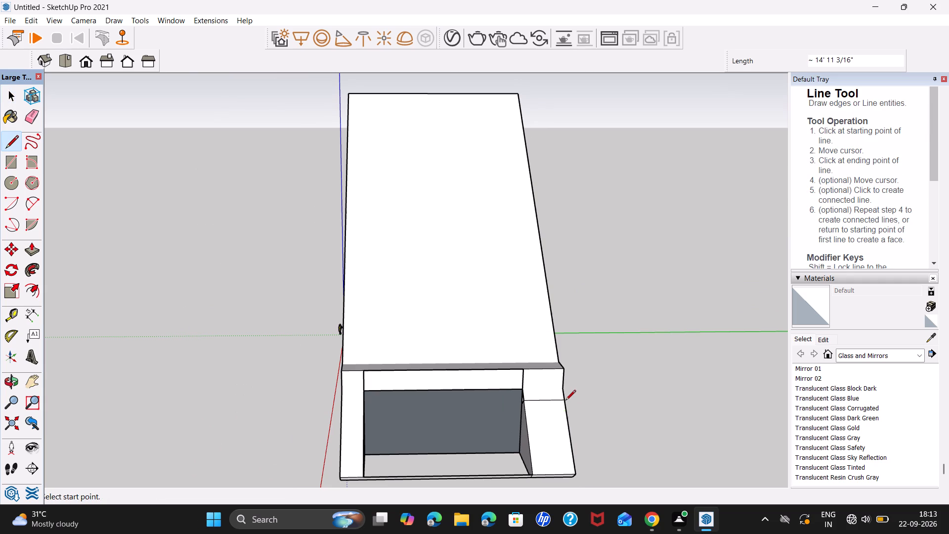
key(space)
Draw a rectangle about 58' 4" by 18' 1" as the floor of the frame's opening, between the two side wedges.
middle_drag(491, 456, 655, 406)
middle_drag(552, 417, 616, 453)
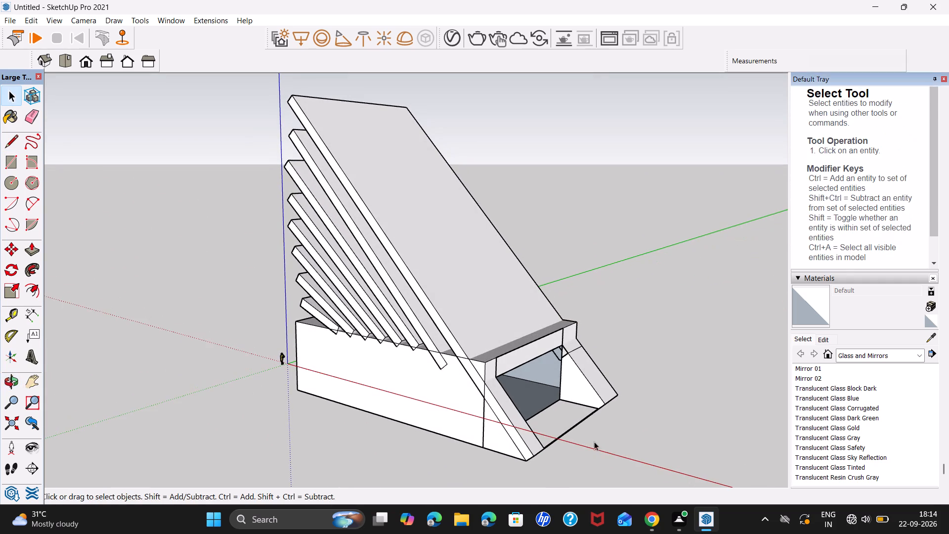
click(562, 423)
scroll(561, 423, up, 6)
middle_drag(564, 423, 403, 484)
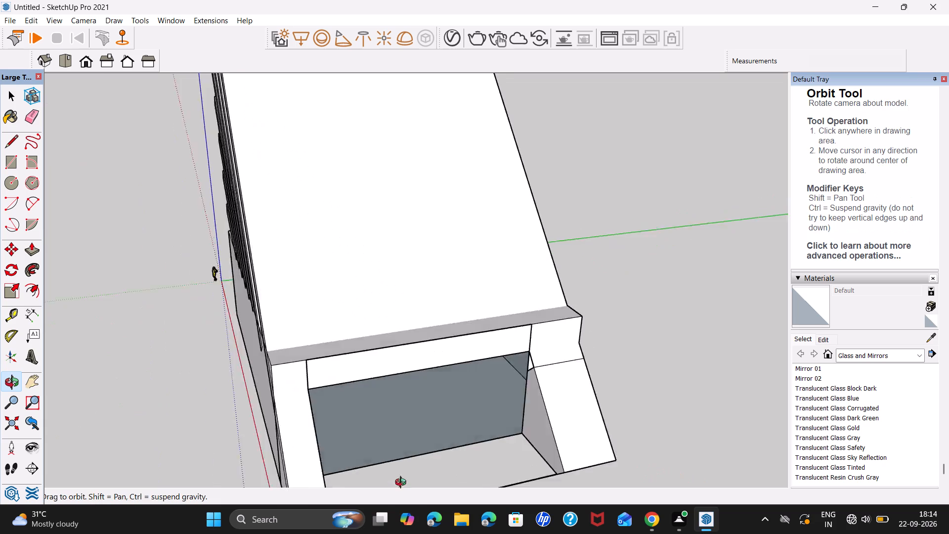
middle_drag(403, 484, 369, 484)
scroll(369, 483, down, 6)
middle_drag(374, 476, 381, 373)
scroll(382, 375, up, 3)
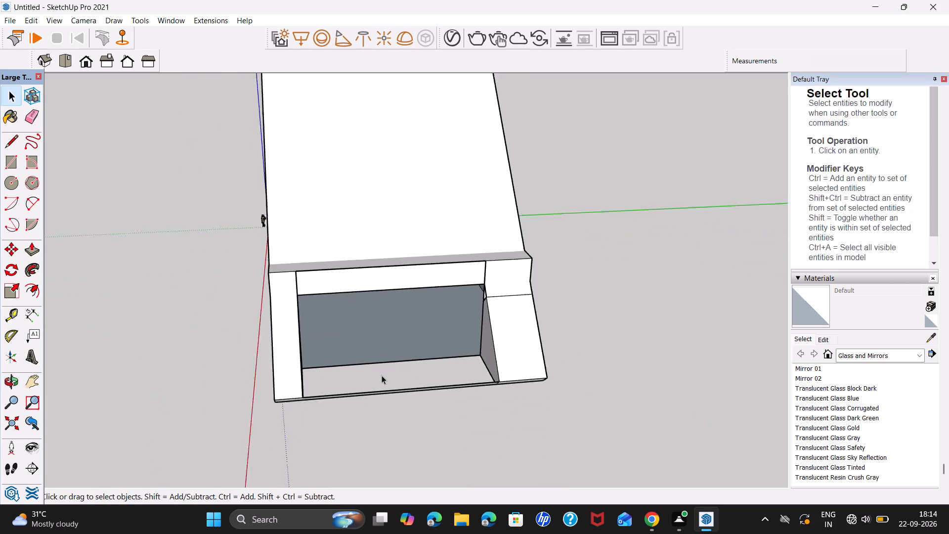
scroll(382, 375, up, 3)
middle_drag(384, 374, 377, 443)
scroll(371, 419, up, 4)
middle_drag(399, 412, 377, 418)
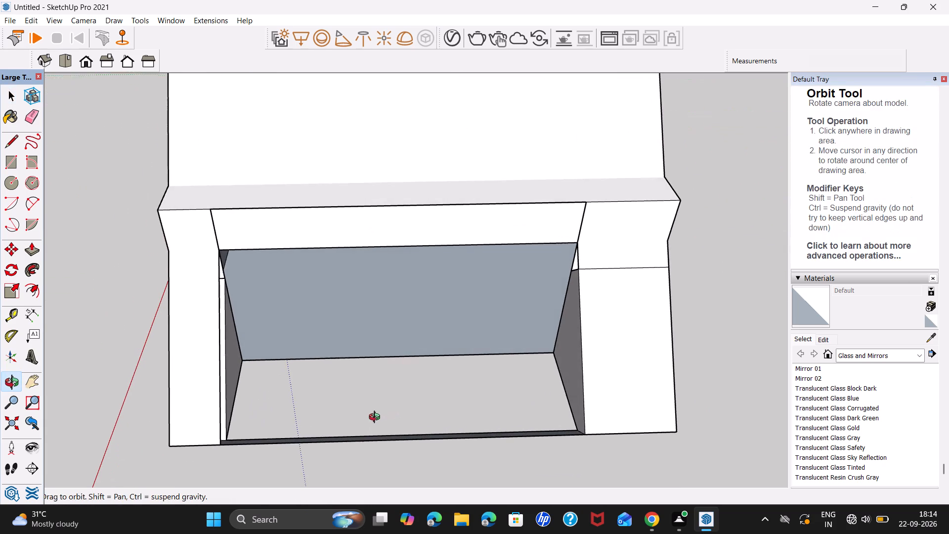
middle_drag(377, 418, 376, 419)
key(r)
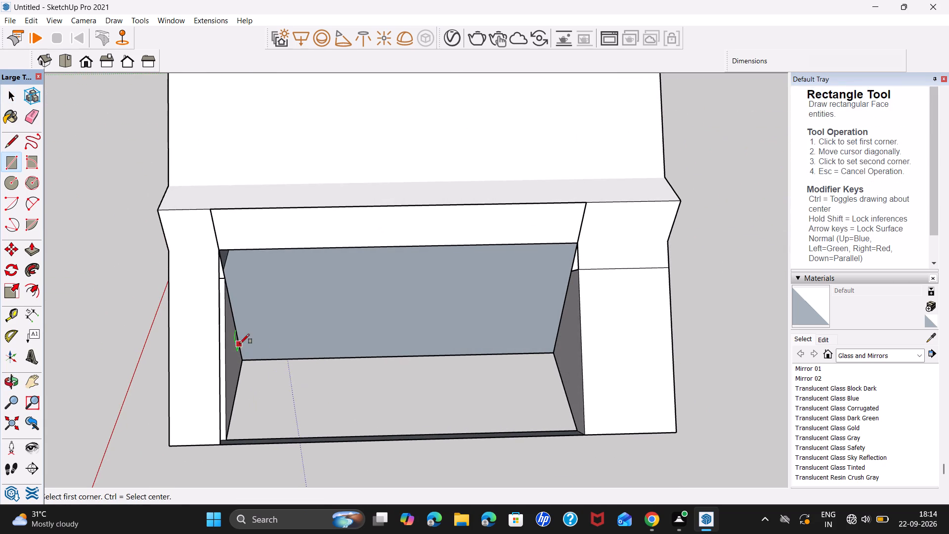
click(244, 356)
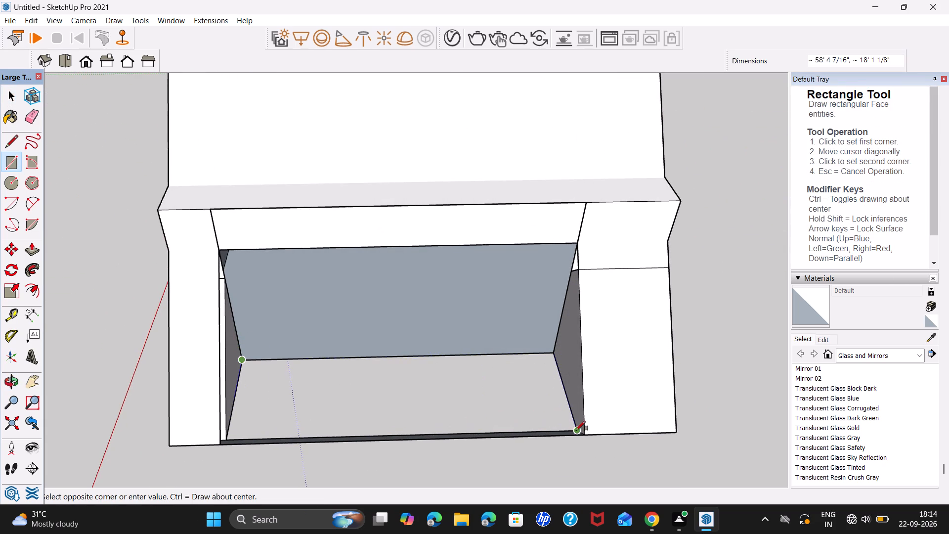
click(577, 430)
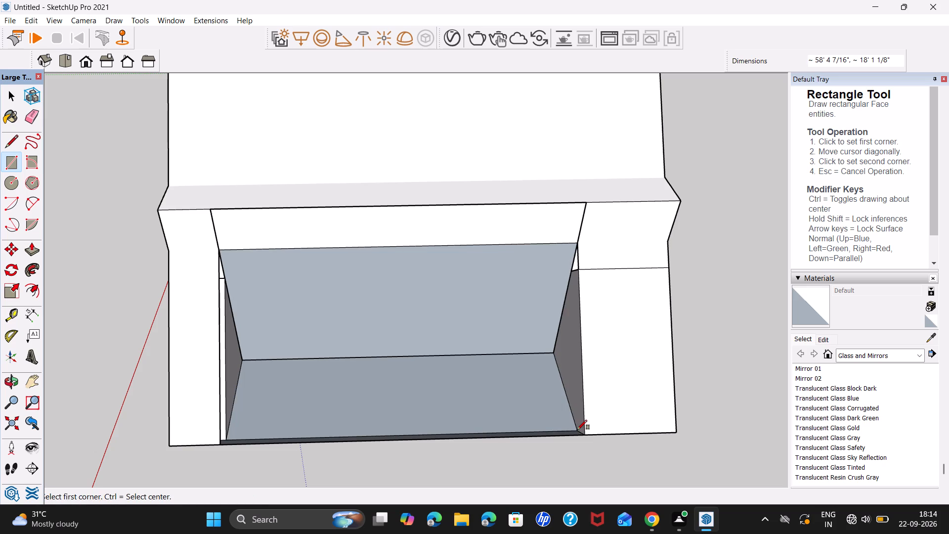
key(space)
Delete the loose vertical face at the back of the frame's opening.
click(461, 321)
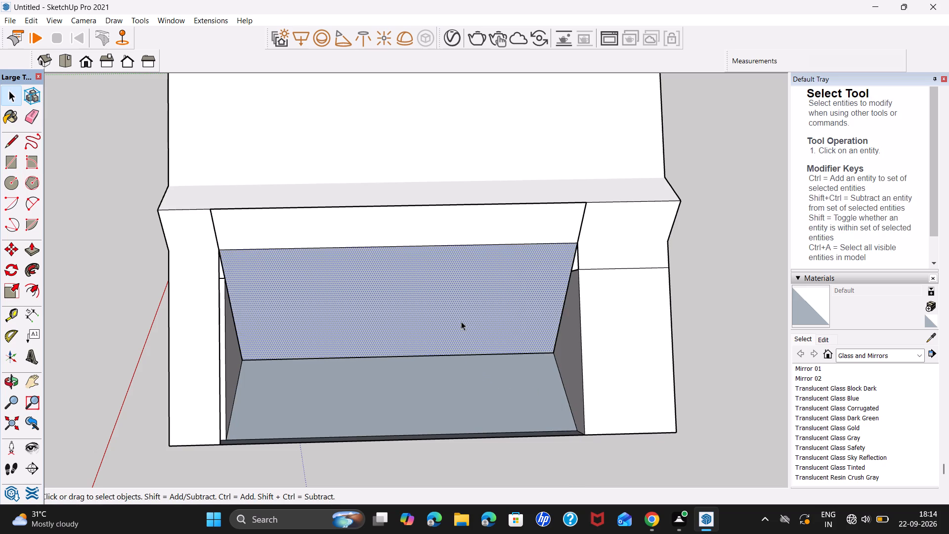
key(Delete)
Open the base box group and reverse its bottom face seen through the frame's opening.
scroll(469, 340, down, 4)
middle_drag(477, 376, 472, 299)
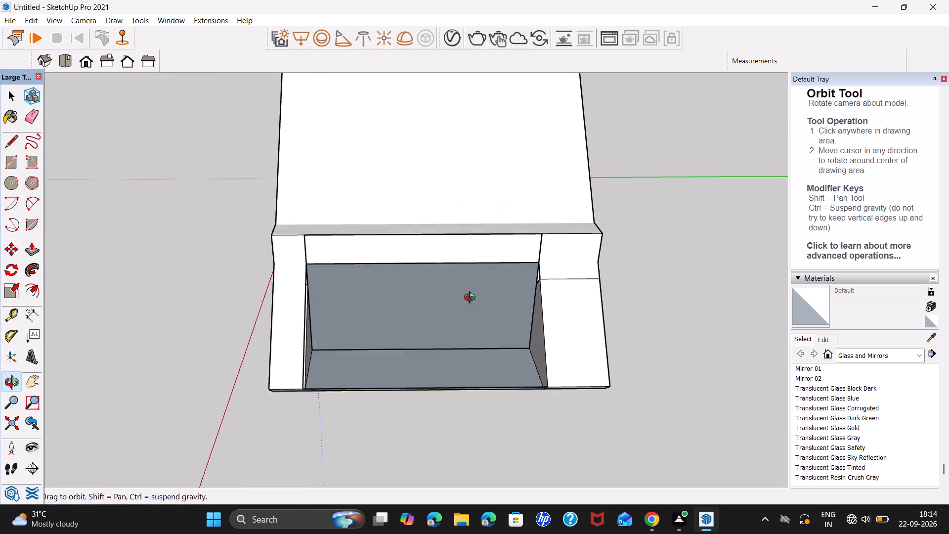
middle_drag(472, 299, 468, 271)
right_click(469, 320)
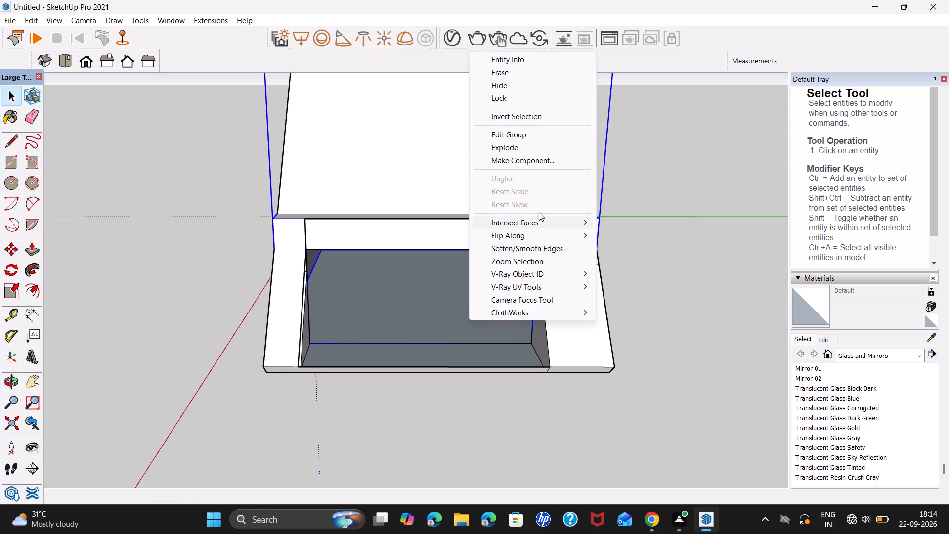
double_click(406, 323)
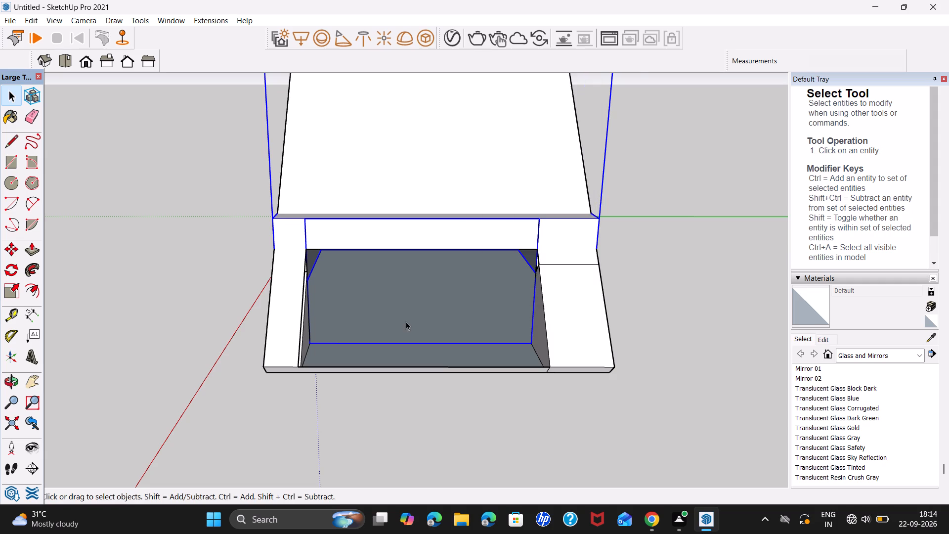
double_click(405, 320)
click(405, 316)
right_click(405, 313)
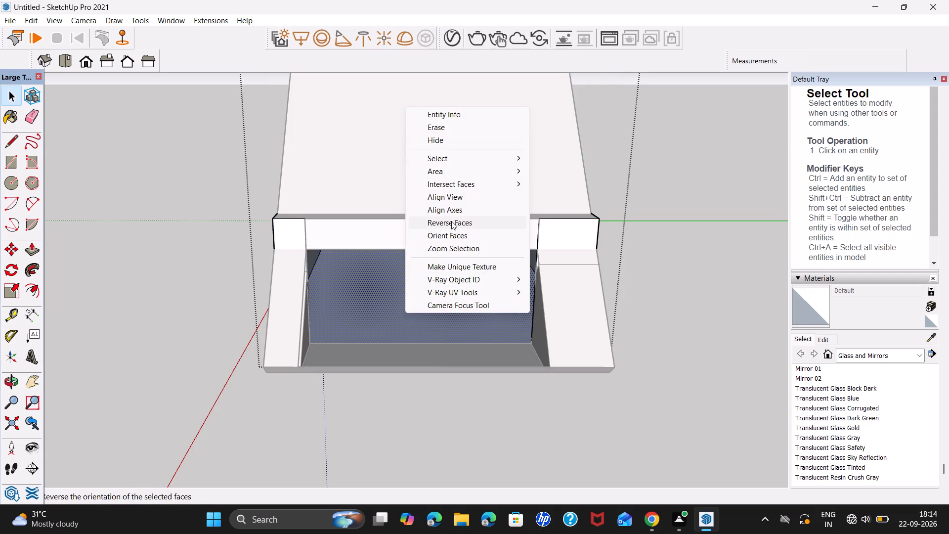
click(451, 221)
Reverse the base box's back wall and far side wall seen through the frame's opening, and leave the group.
middle_drag(448, 307, 459, 219)
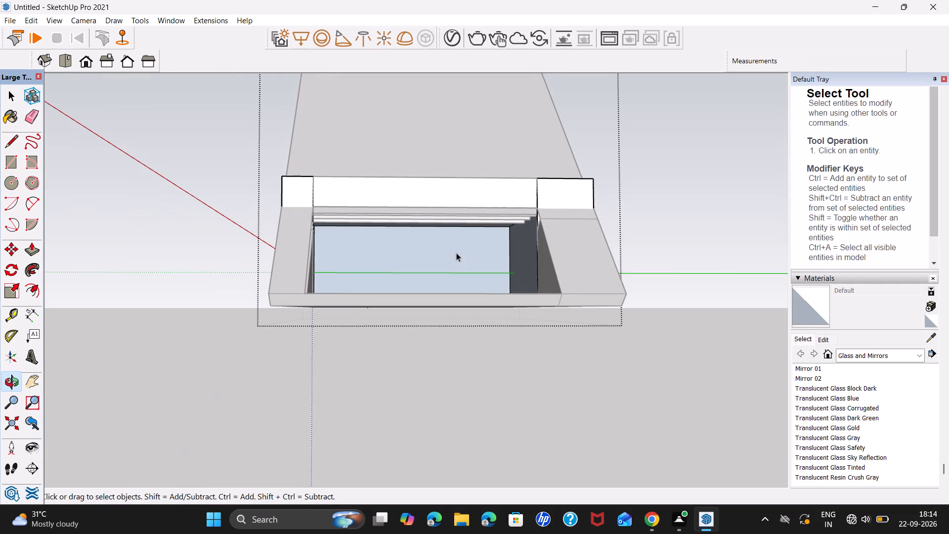
right_click(456, 256)
click(504, 373)
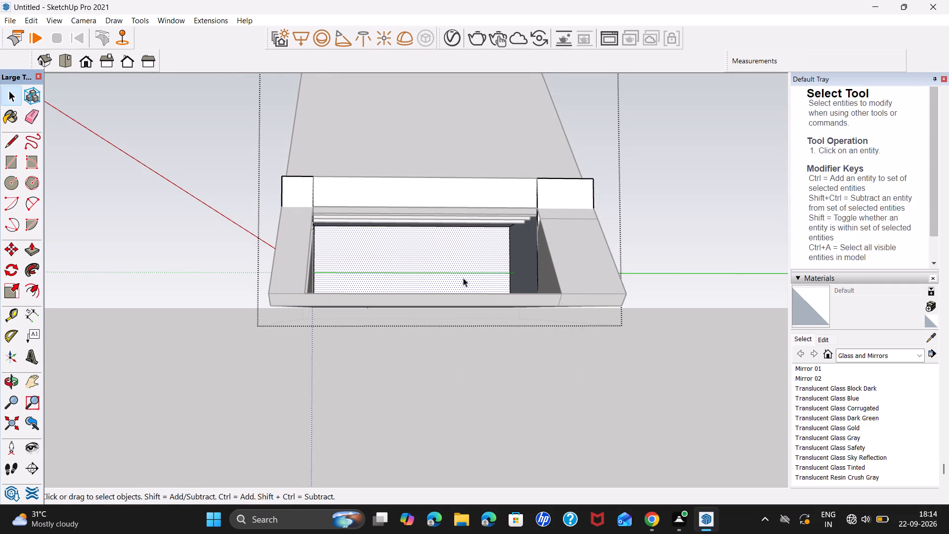
middle_drag(440, 278, 585, 306)
right_click(551, 260)
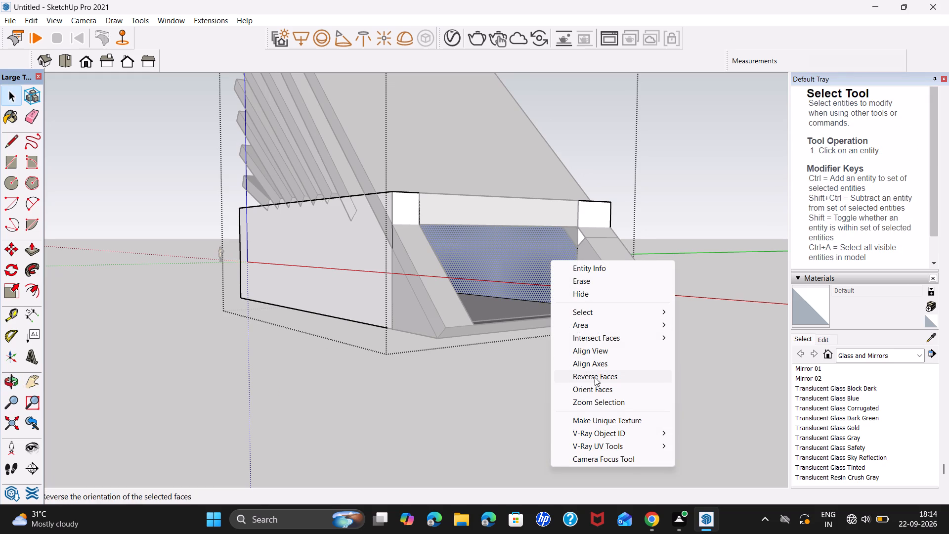
click(596, 380)
middle_drag(518, 335, 535, 433)
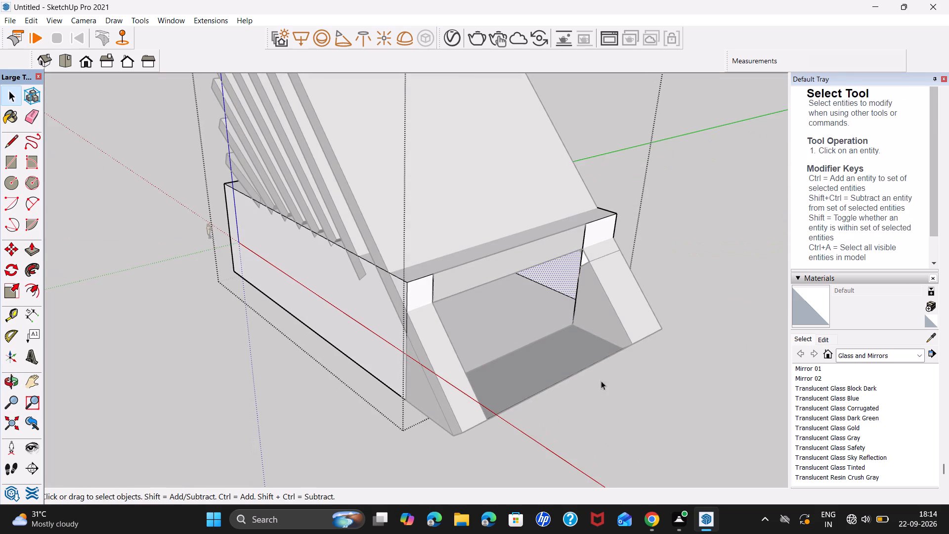
click(700, 408)
Push/Pull the floor of the frame's opening upward by 4".
click(546, 380)
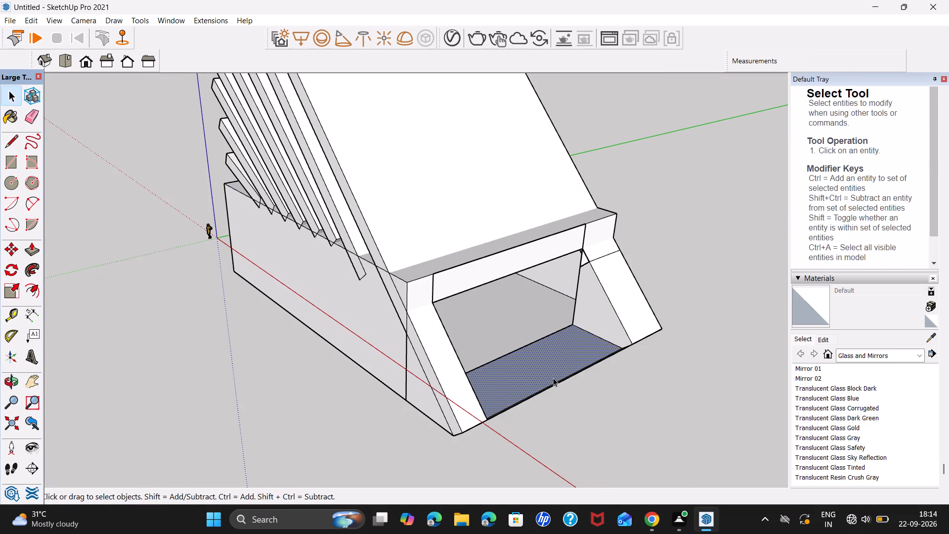
key(p)
click(553, 378)
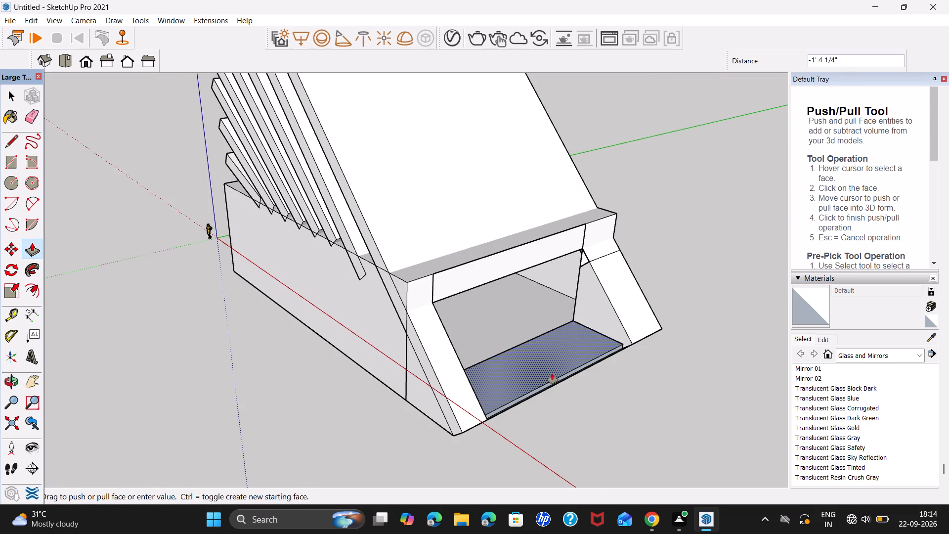
key(4)
key(Return)
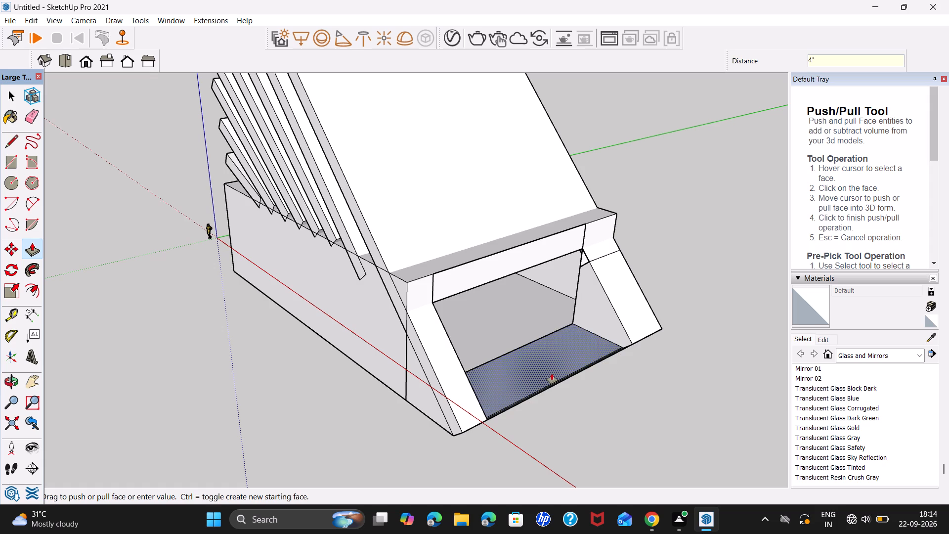
Reverse the top face of the raised floor in the frame's opening.
key(space)
right_click(551, 373)
click(620, 287)
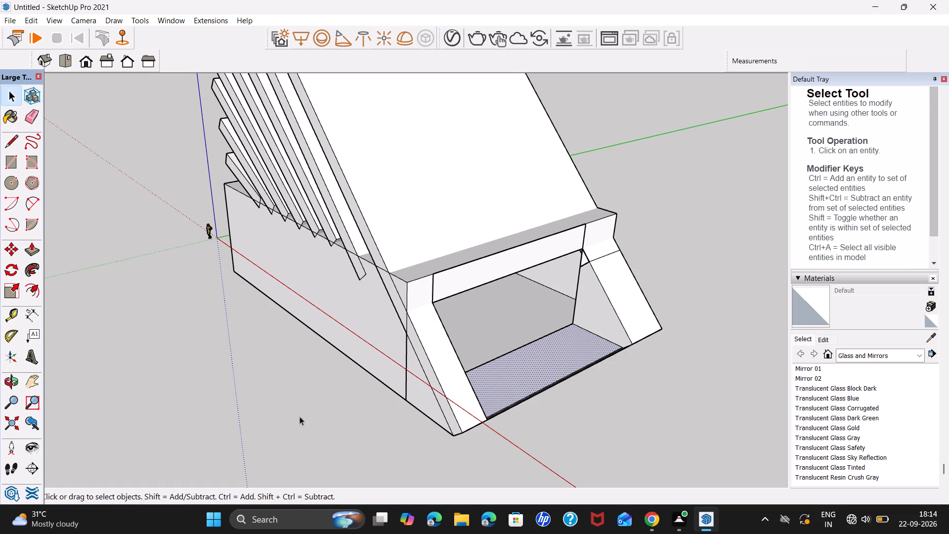
Push/Pull the free upper end face of the lowest slab outward about 7' 10".
middle_drag(294, 415, 606, 439)
scroll(442, 364, down, 6)
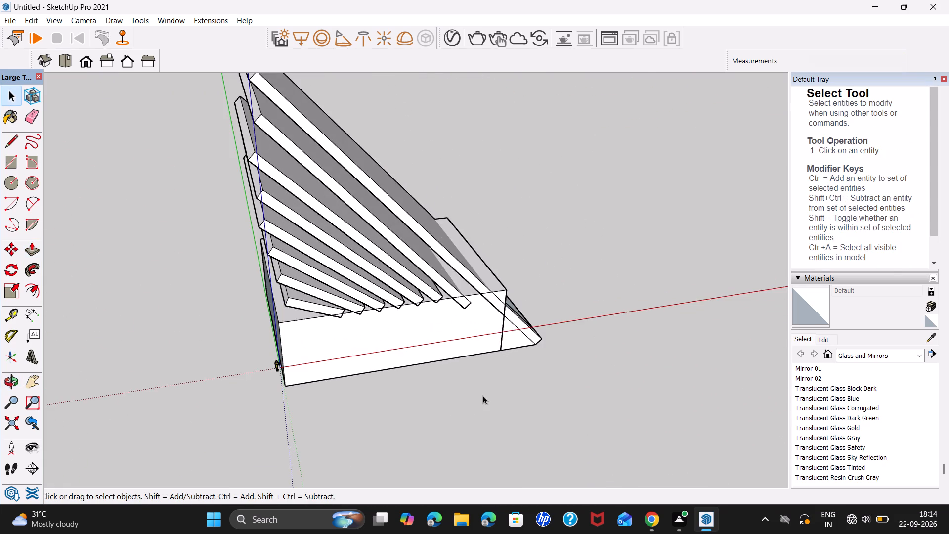
middle_drag(483, 396, 380, 281)
scroll(261, 259, up, 9)
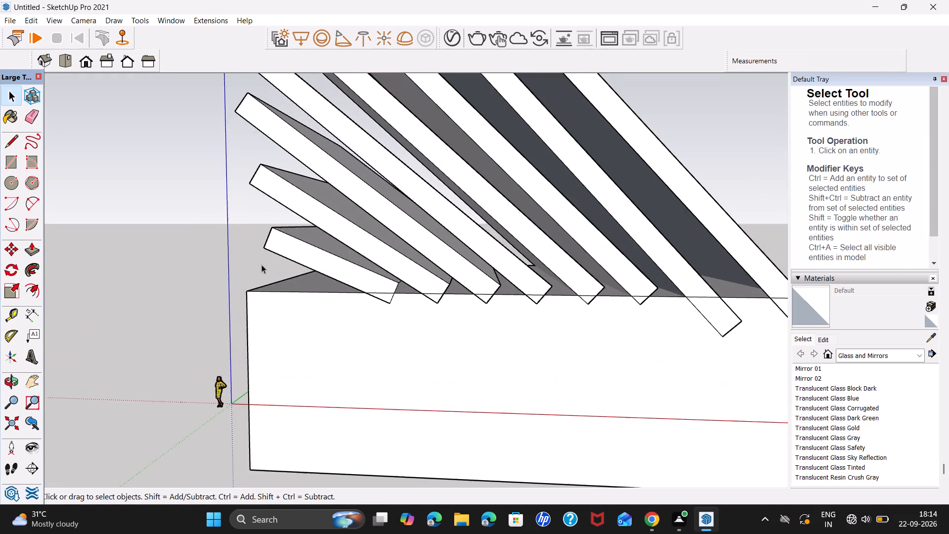
middle_drag(300, 340, 527, 381)
click(471, 274)
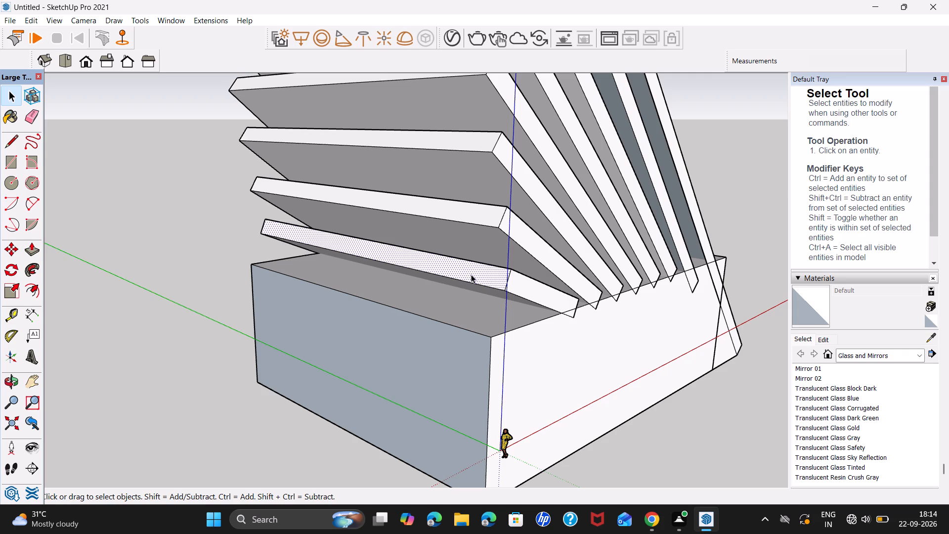
key(p)
click(473, 274)
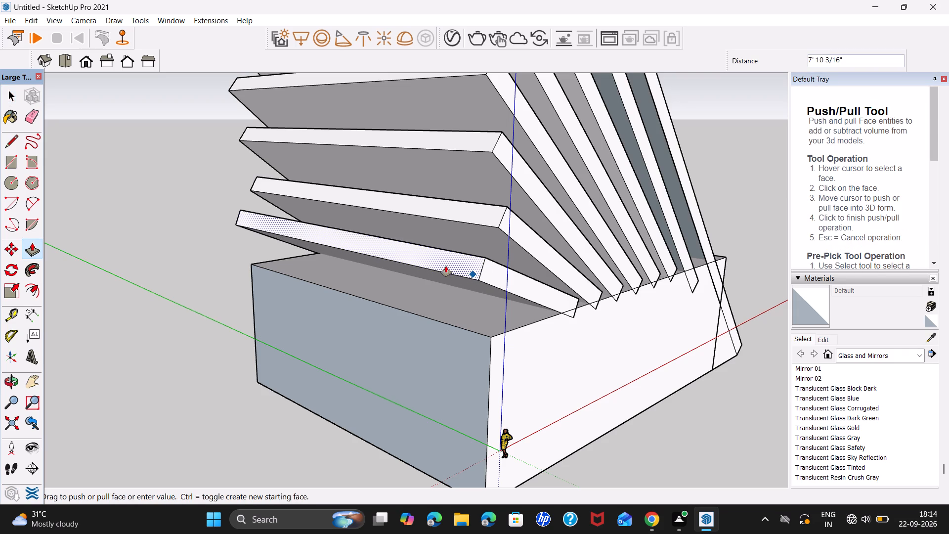
click(446, 266)
Push/Pull the free upper end face of the second slab from the bottom outward about 7' 2".
middle_drag(468, 319, 347, 354)
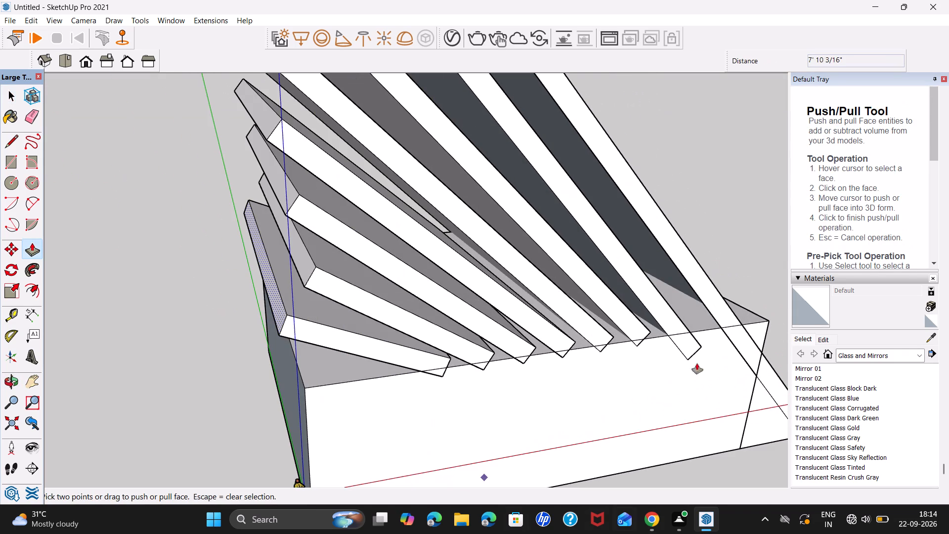
middle_drag(459, 334, 456, 244)
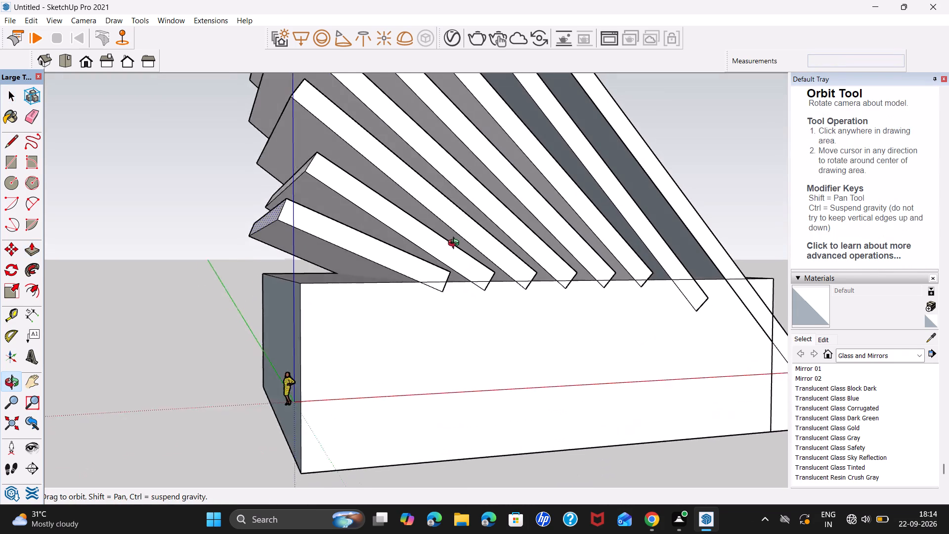
middle_drag(456, 244, 434, 241)
middle_drag(320, 209, 353, 296)
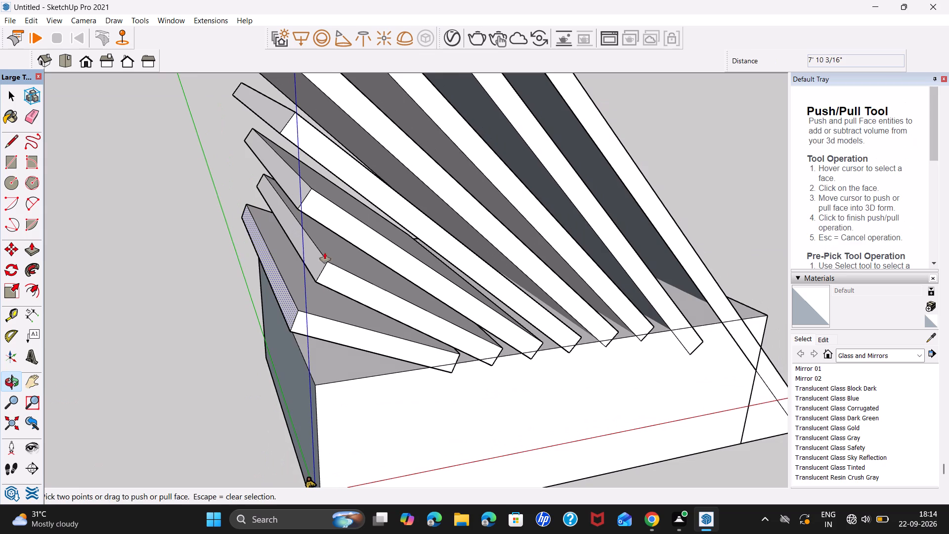
key(space)
key(p)
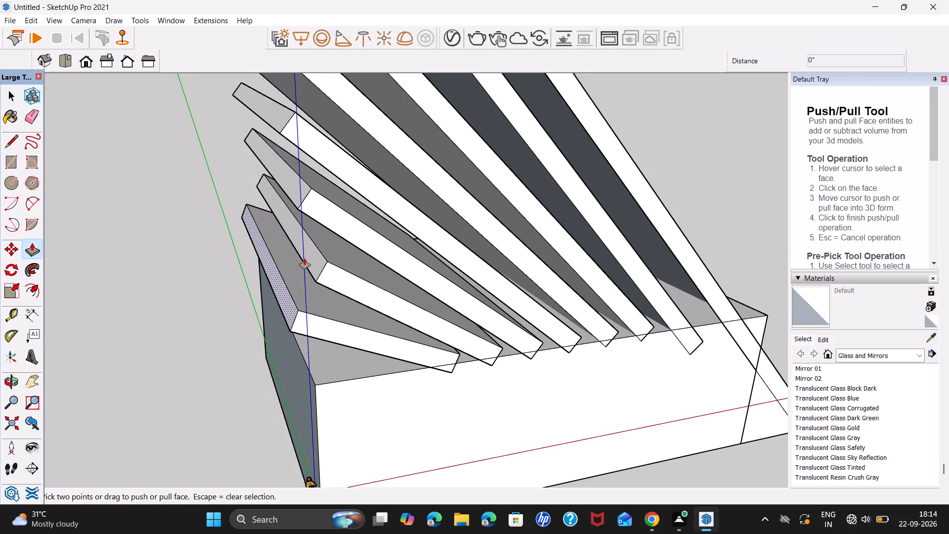
key(space)
click(199, 294)
key(p)
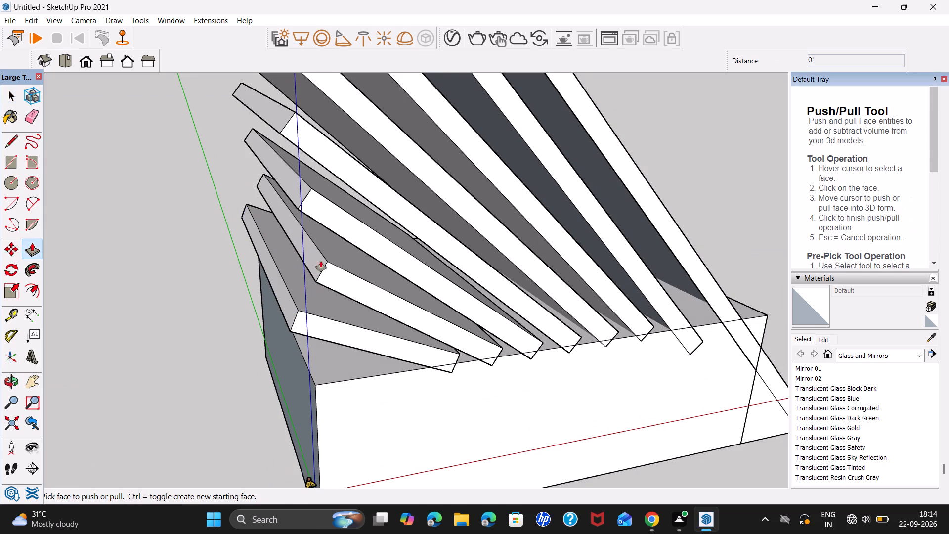
click(314, 253)
middle_drag(288, 239, 253, 190)
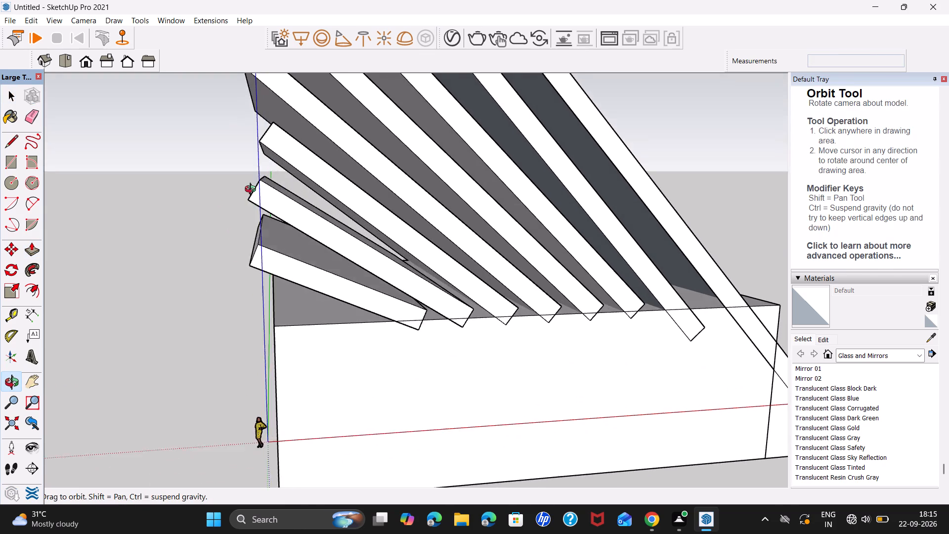
middle_drag(253, 190, 239, 178)
click(236, 173)
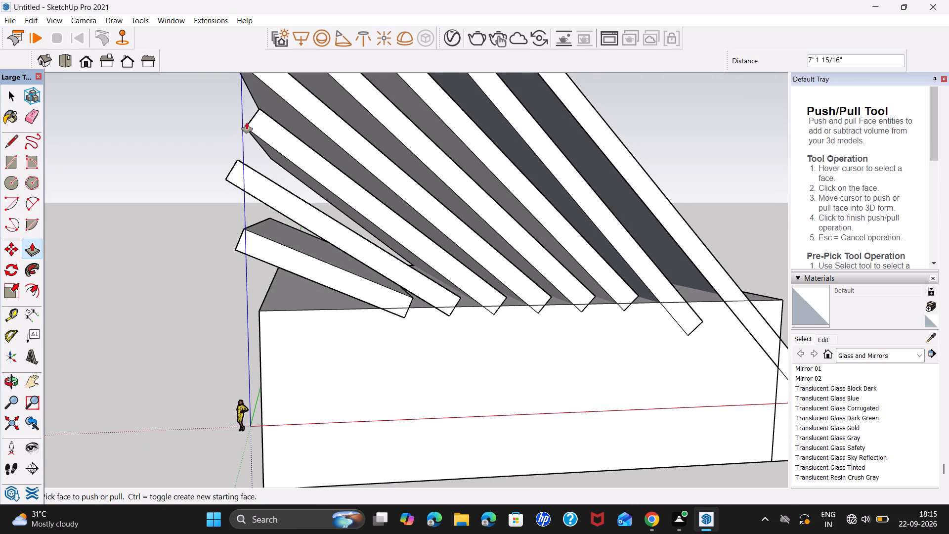
Push/Pull the free upper end face of the third slab from the bottom outward about 5' 1".
middle_drag(250, 120, 261, 148)
click(259, 141)
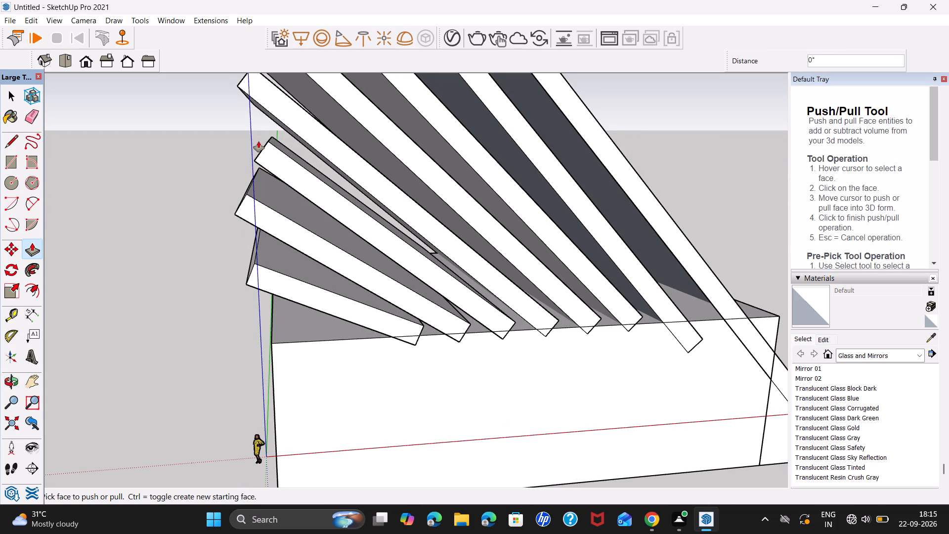
middle_drag(258, 148, 280, 187)
click(278, 179)
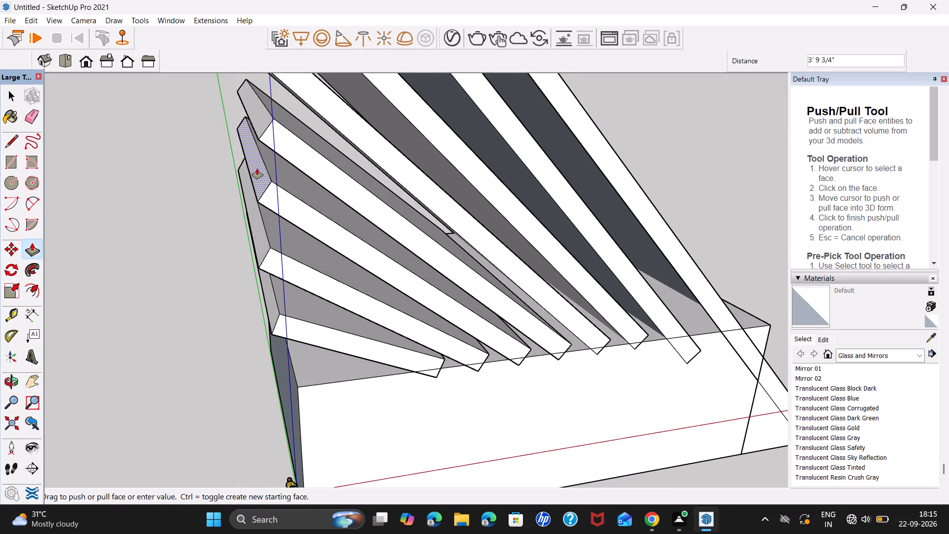
middle_drag(256, 168, 236, 98)
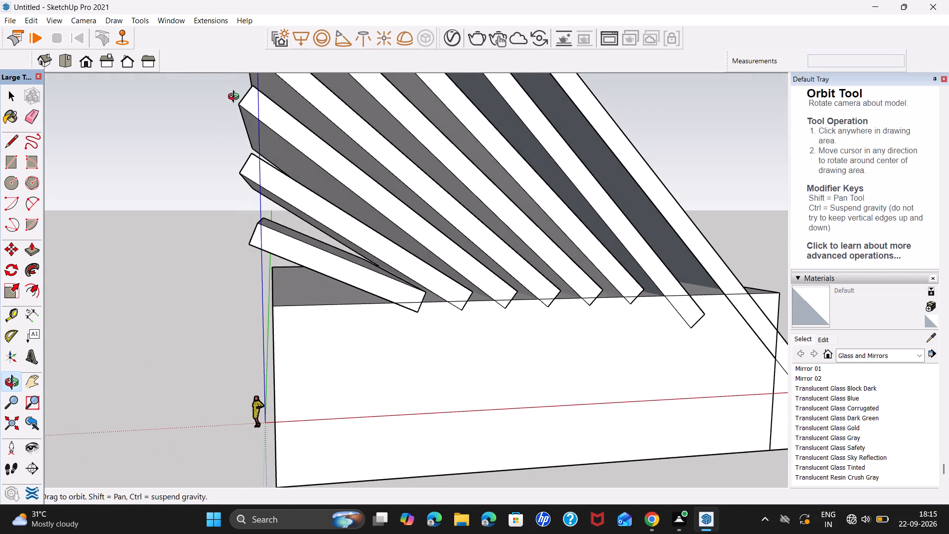
middle_drag(236, 98, 215, 103)
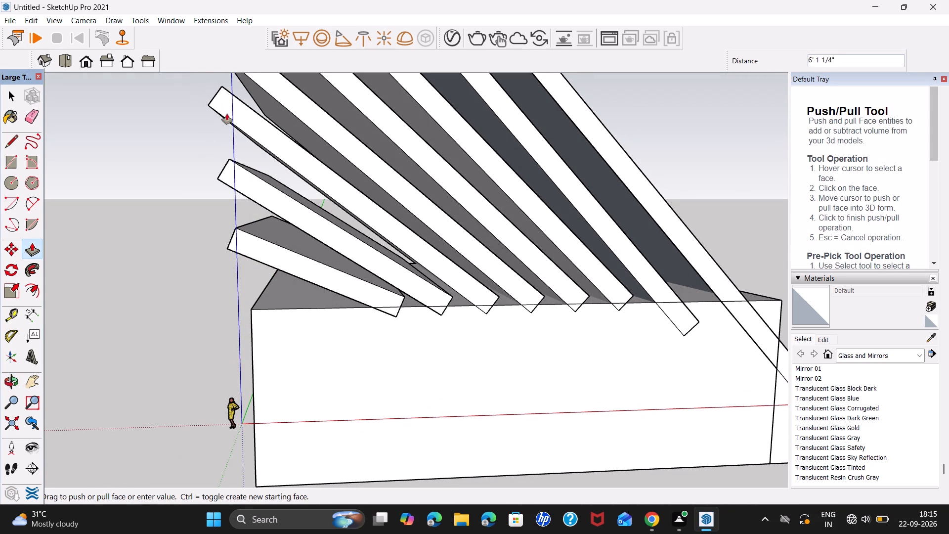
click(228, 117)
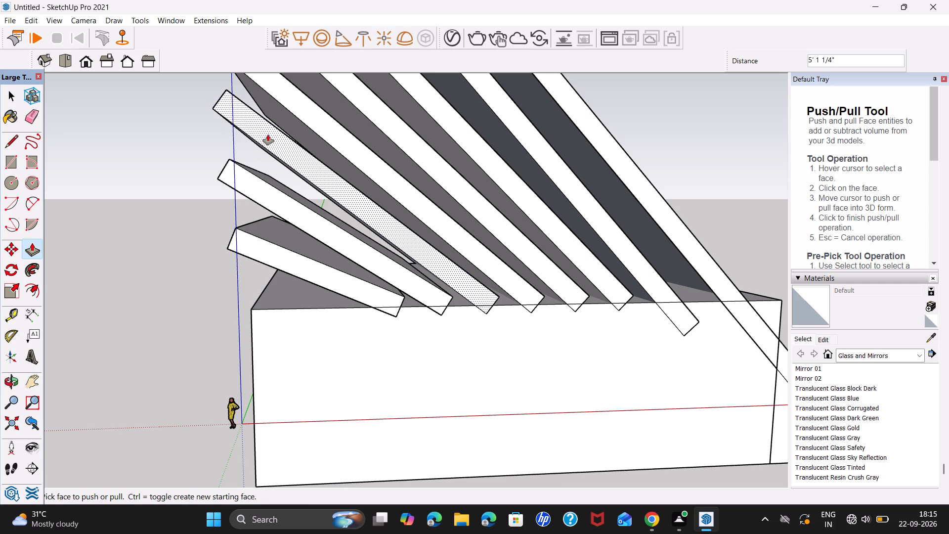
Push/Pull the free upper end face of the fourth slab from the bottom outward about 2' 6" and extend it slightly further.
shift+middle_drag(268, 135, 295, 318)
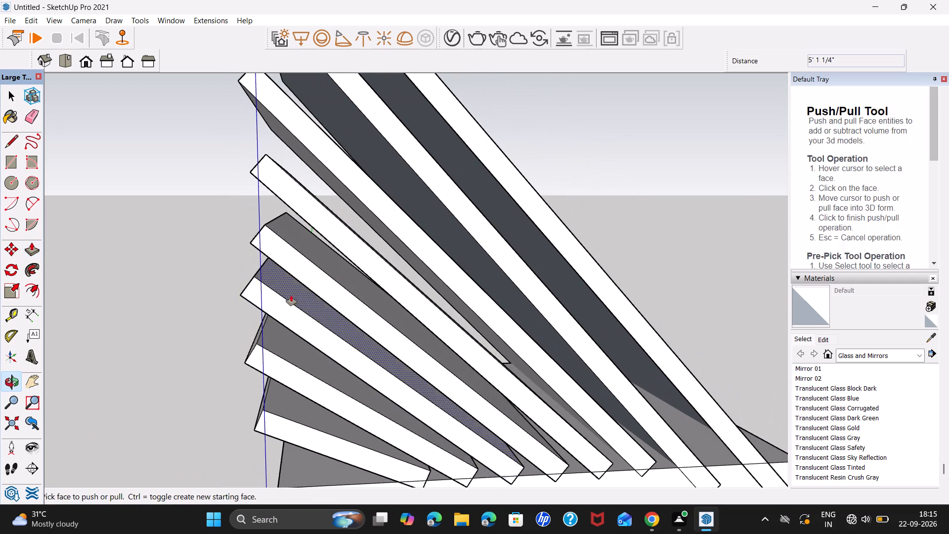
middle_drag(294, 300, 351, 338)
click(328, 280)
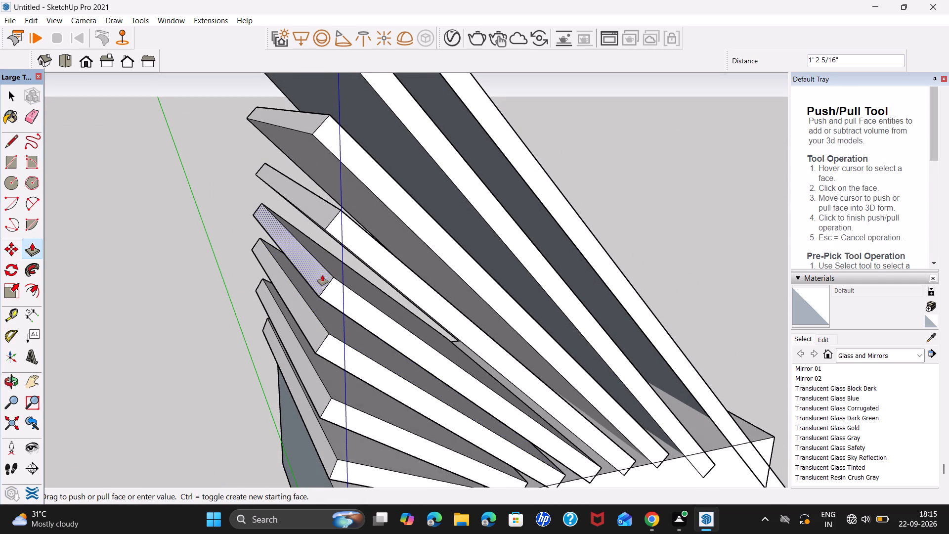
click(317, 271)
middle_drag(385, 307, 293, 237)
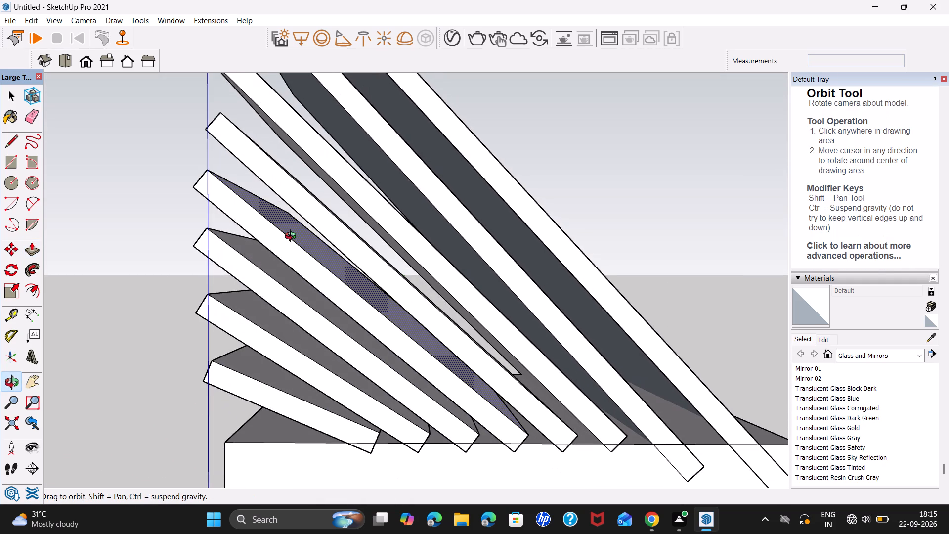
middle_drag(293, 237, 399, 337)
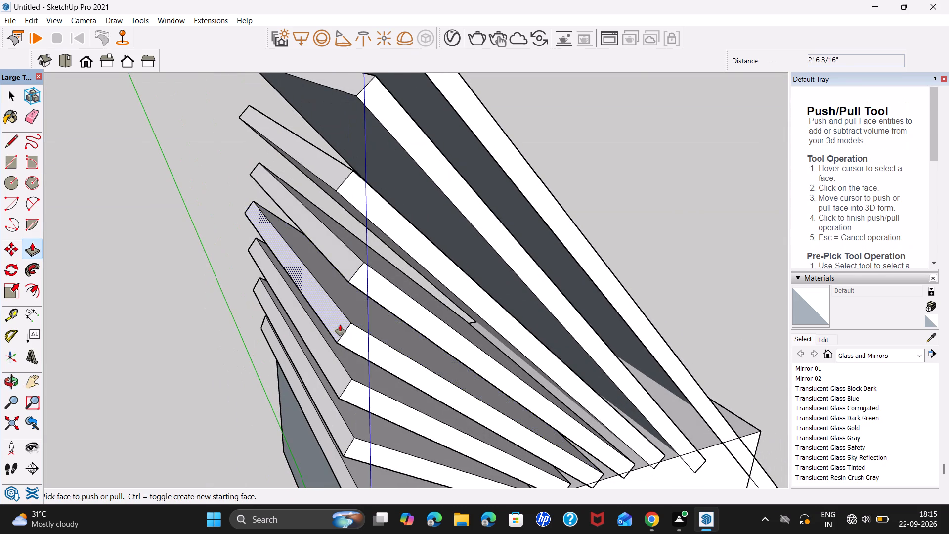
click(341, 323)
click(341, 319)
Push/Pull the free upper end face of the fifth slab from the bottom outward about 3' 6".
click(350, 267)
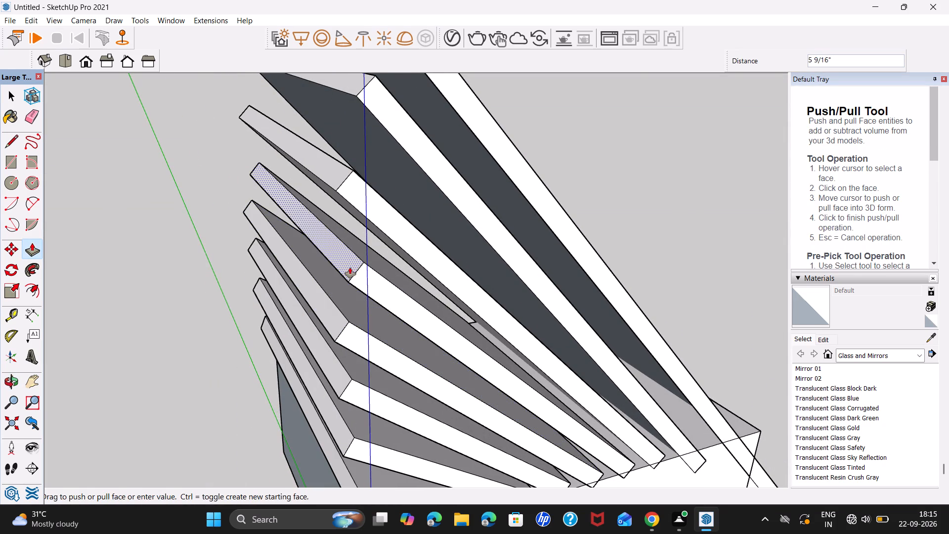
middle_drag(335, 255, 217, 210)
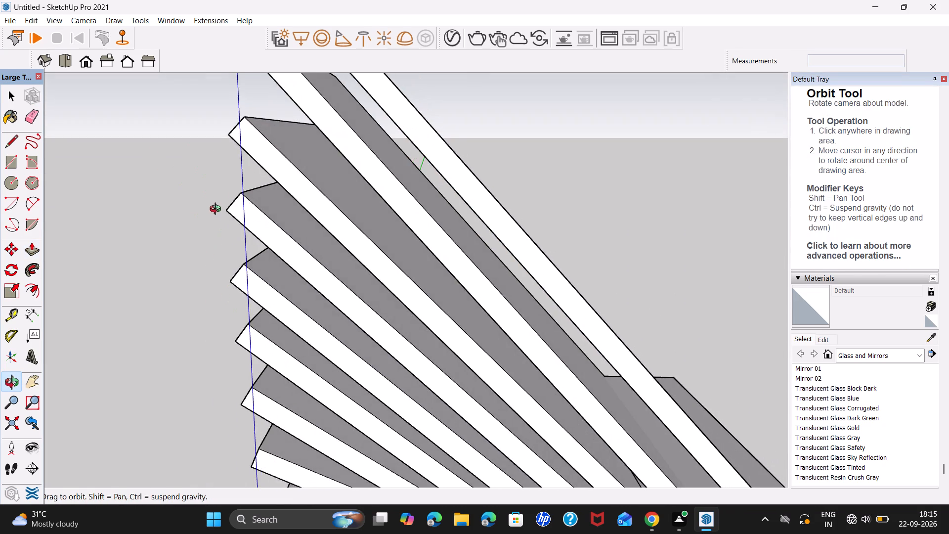
middle_drag(217, 210, 216, 208)
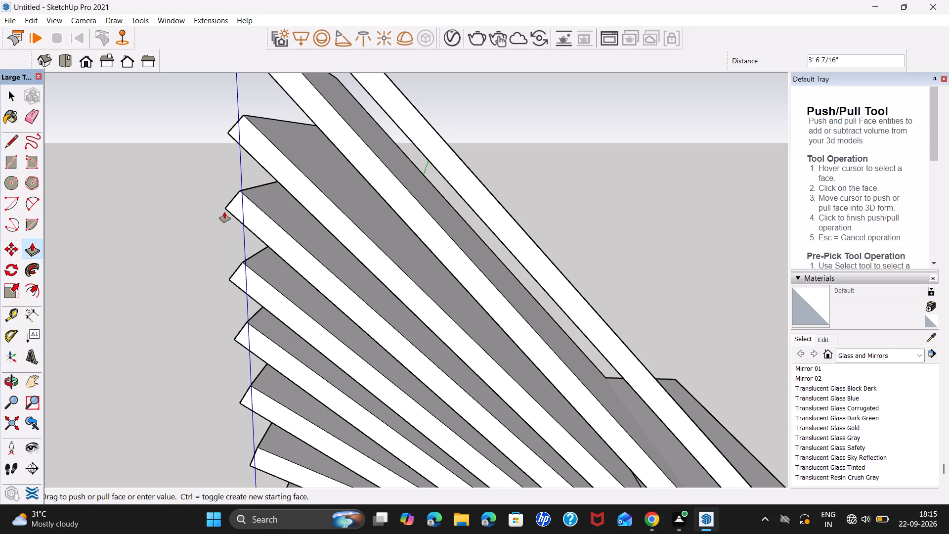
click(224, 212)
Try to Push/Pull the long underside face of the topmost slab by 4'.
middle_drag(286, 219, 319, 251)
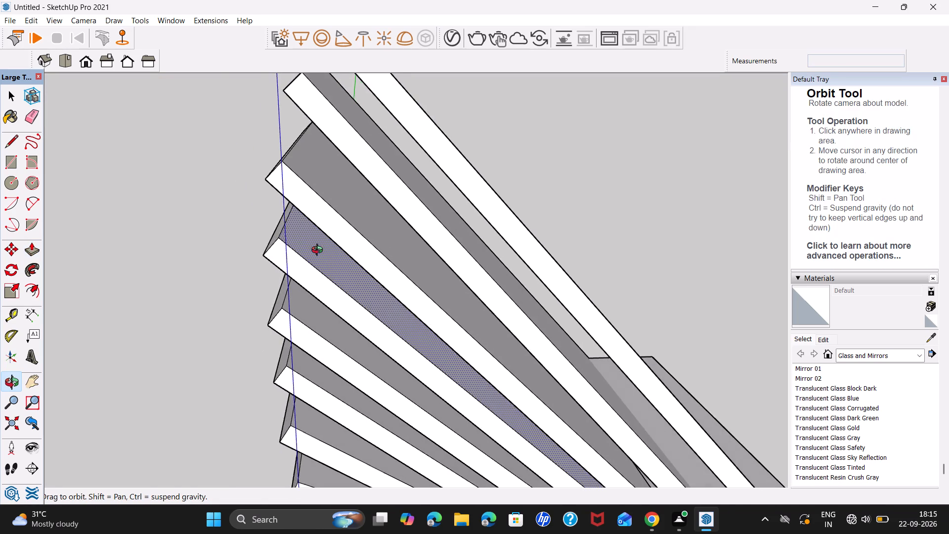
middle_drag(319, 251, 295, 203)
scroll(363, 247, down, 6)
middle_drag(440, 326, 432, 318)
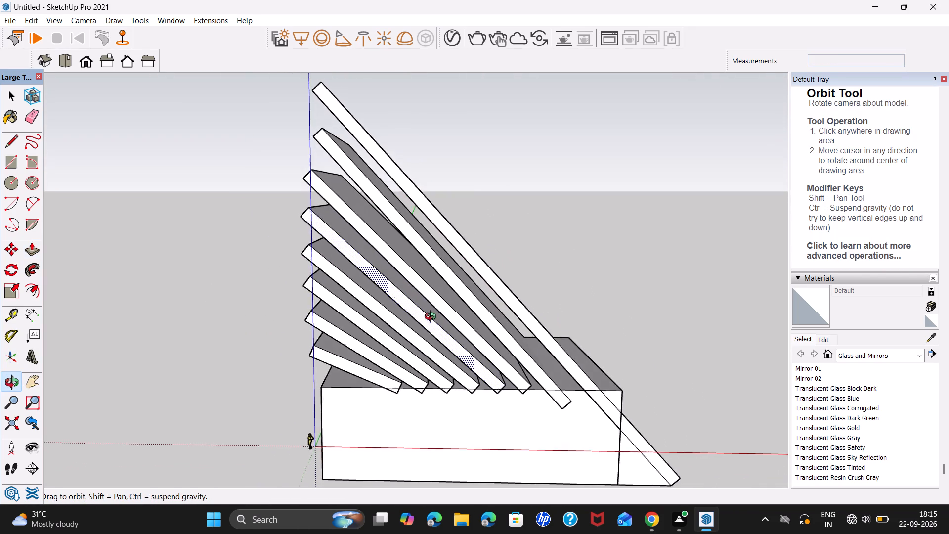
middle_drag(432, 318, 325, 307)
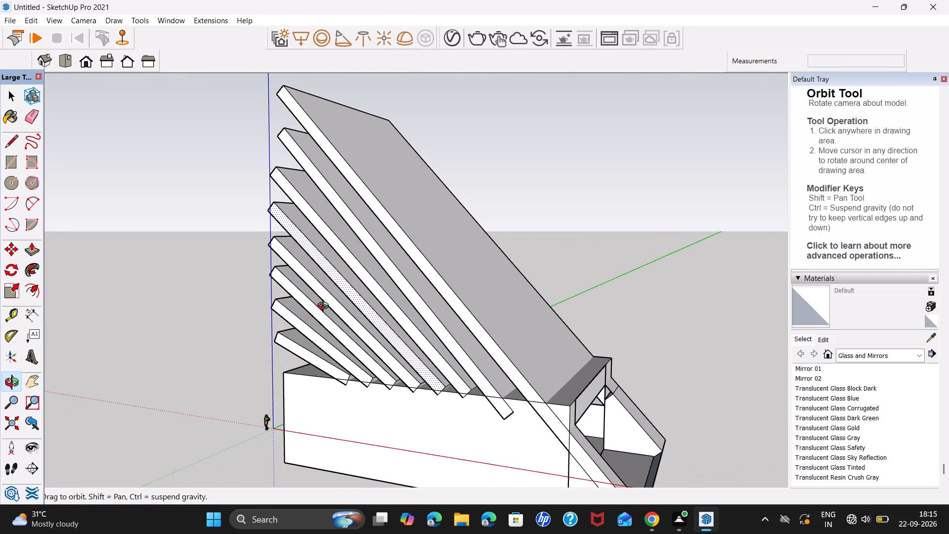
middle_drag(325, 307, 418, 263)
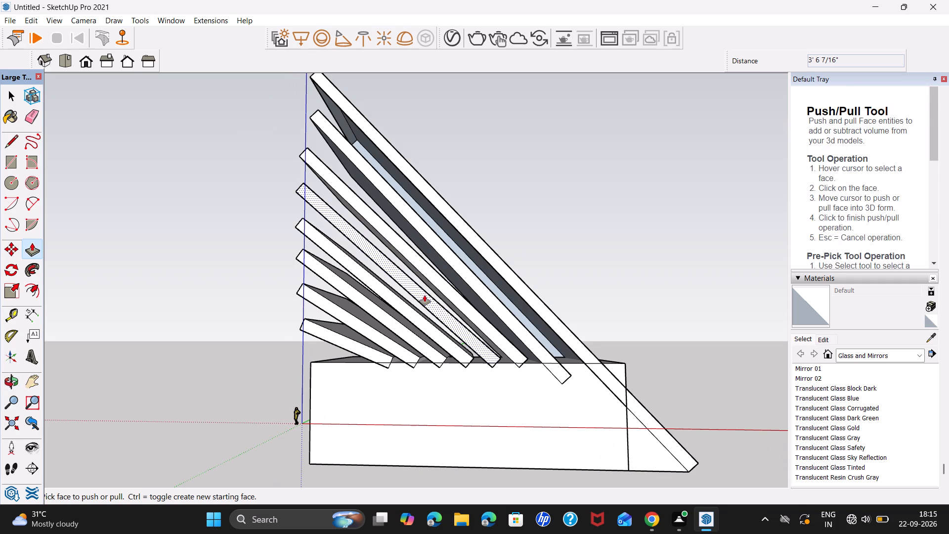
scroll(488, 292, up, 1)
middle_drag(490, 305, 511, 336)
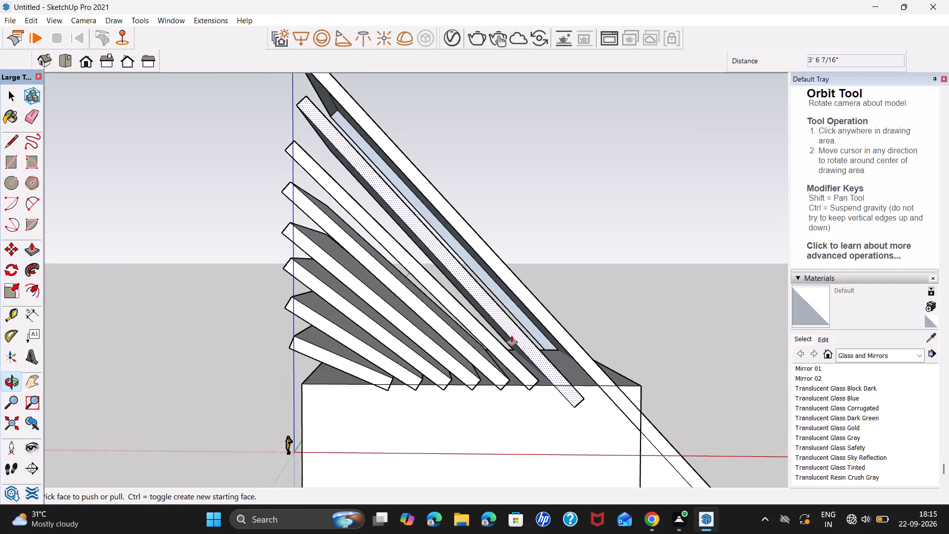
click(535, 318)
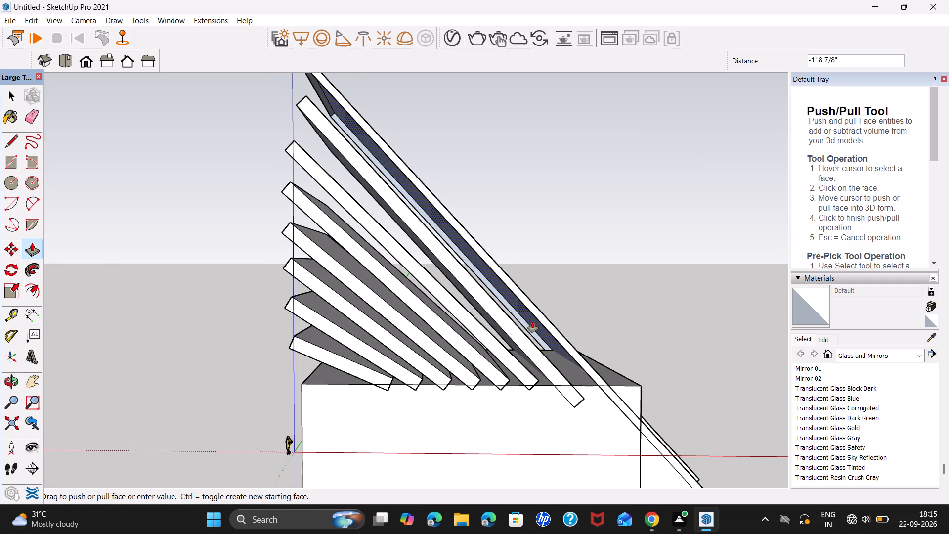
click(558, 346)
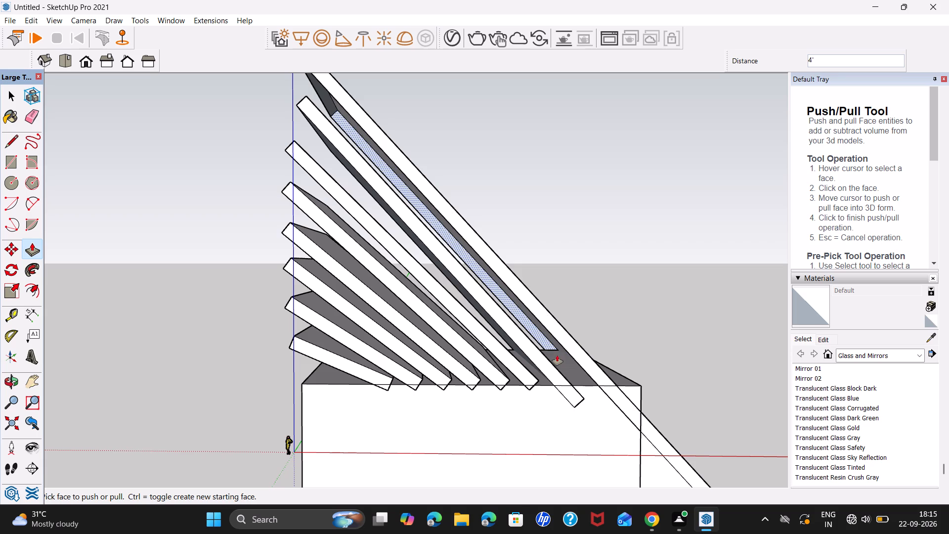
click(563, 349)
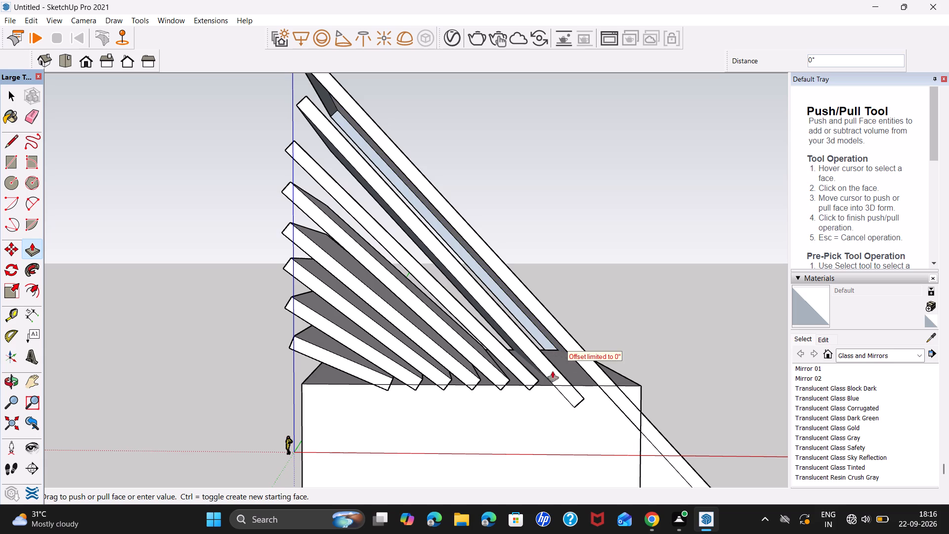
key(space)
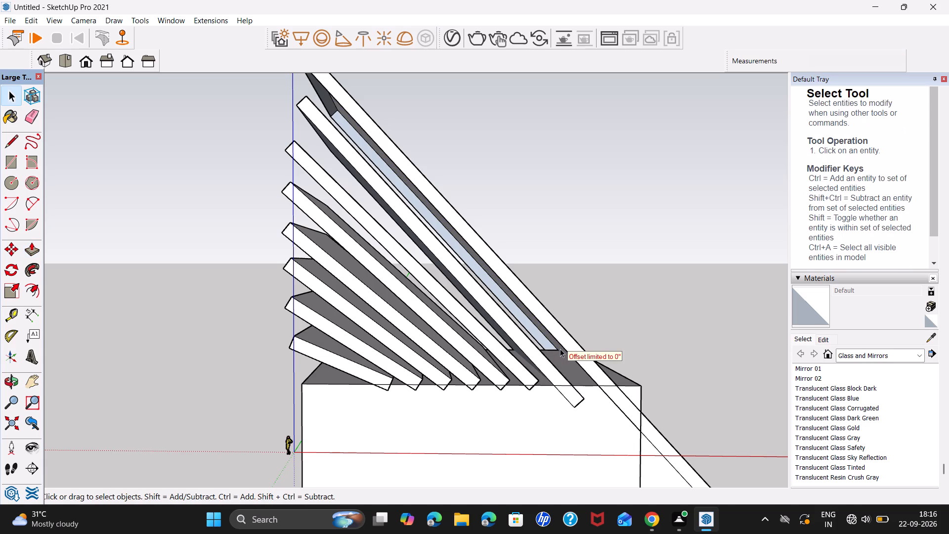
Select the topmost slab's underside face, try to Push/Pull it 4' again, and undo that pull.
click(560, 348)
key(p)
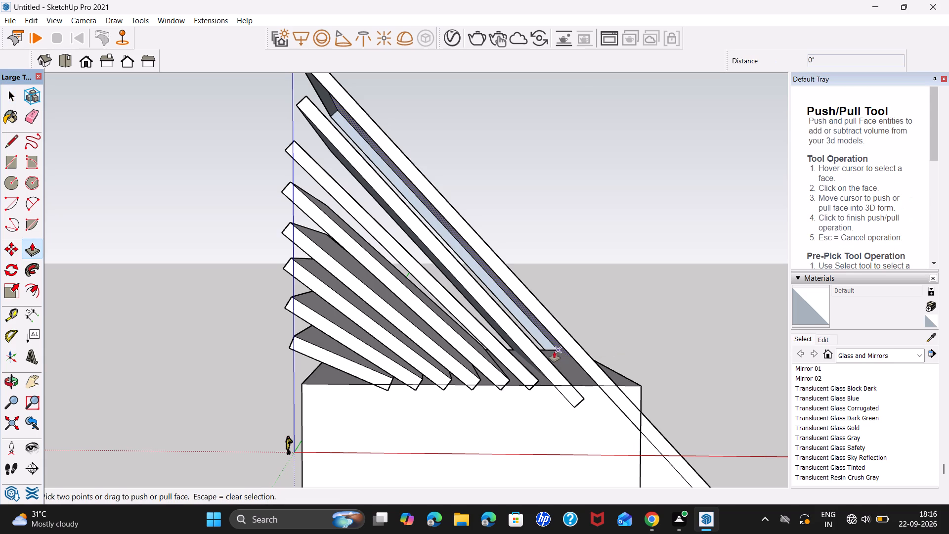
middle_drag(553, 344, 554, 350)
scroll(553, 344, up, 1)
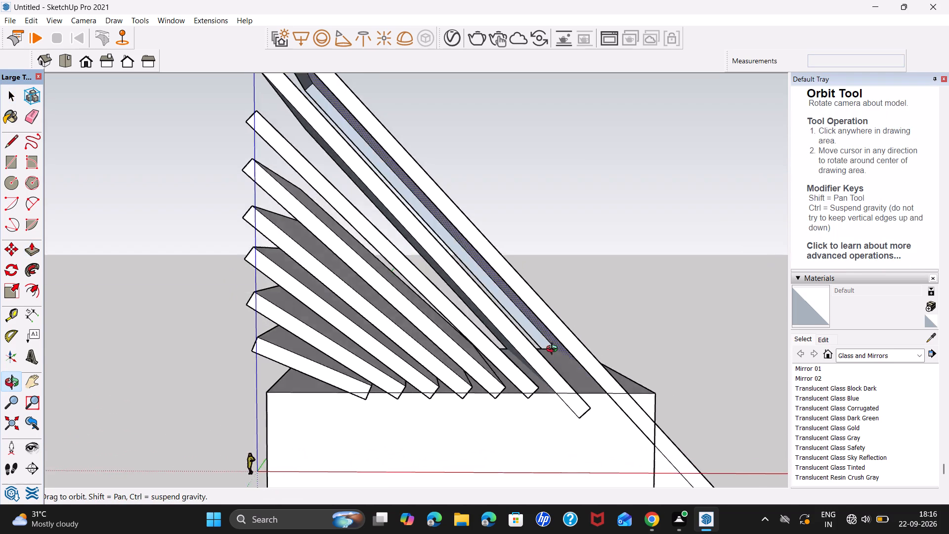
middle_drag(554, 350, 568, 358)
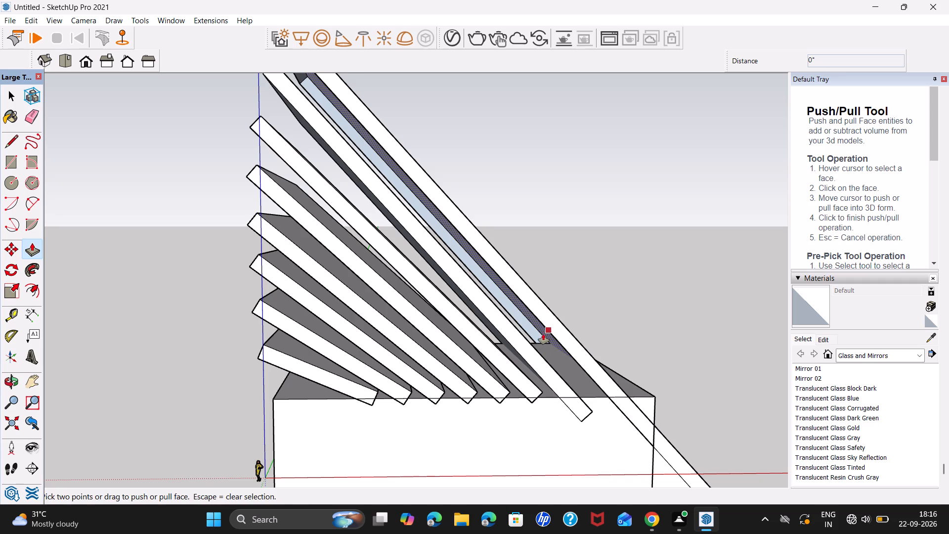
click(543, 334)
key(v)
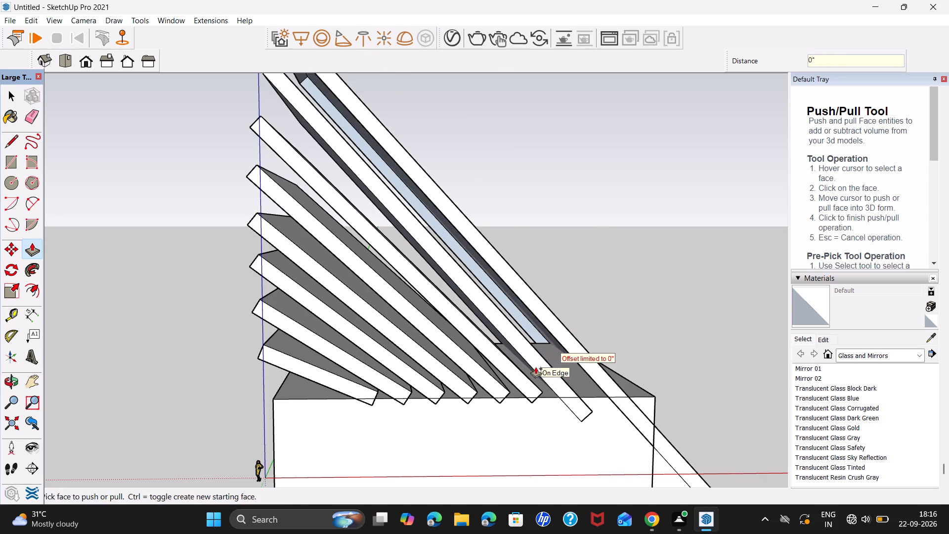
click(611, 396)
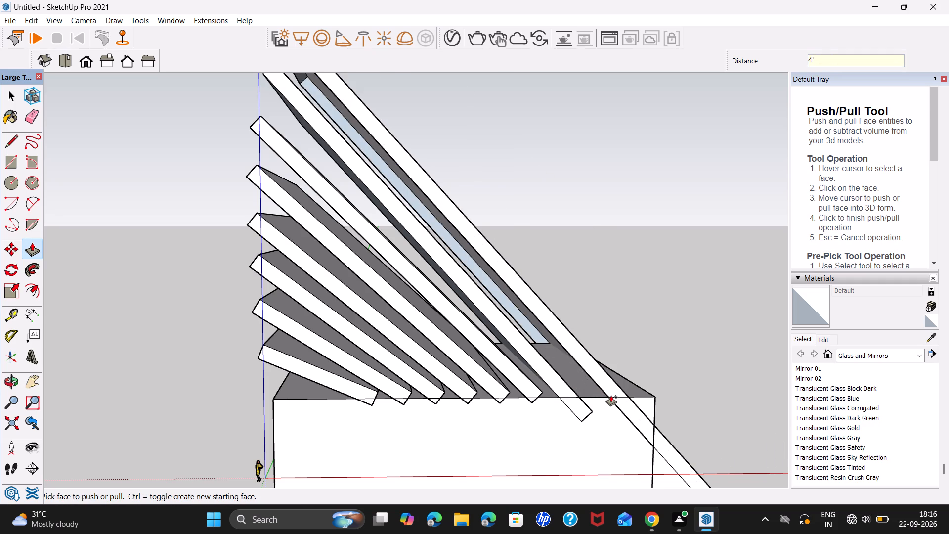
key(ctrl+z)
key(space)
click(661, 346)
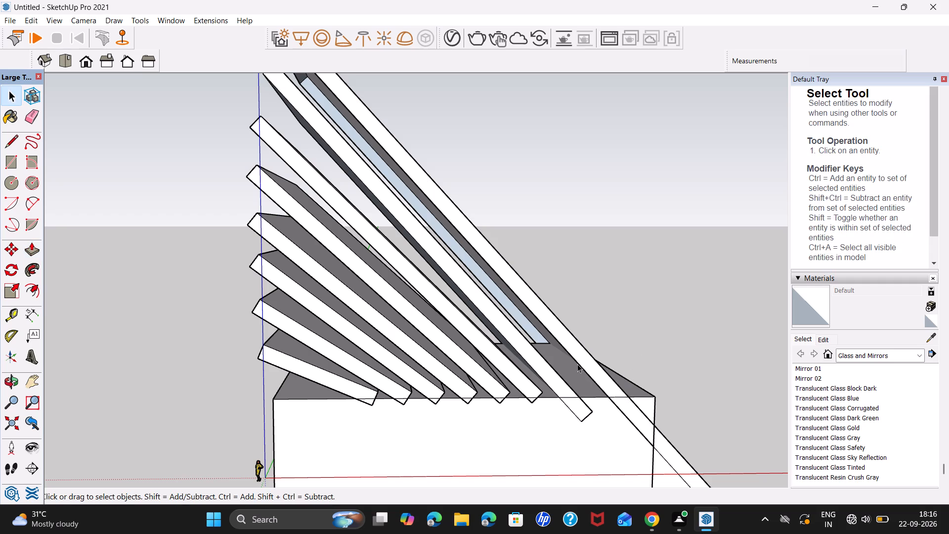
Push/Pull the narrow strip face at the far side of the topmost slab toward the front about 81' 4".
scroll(577, 363, up, 6)
middle_drag(580, 368, 570, 356)
scroll(523, 333, up, 6)
click(527, 331)
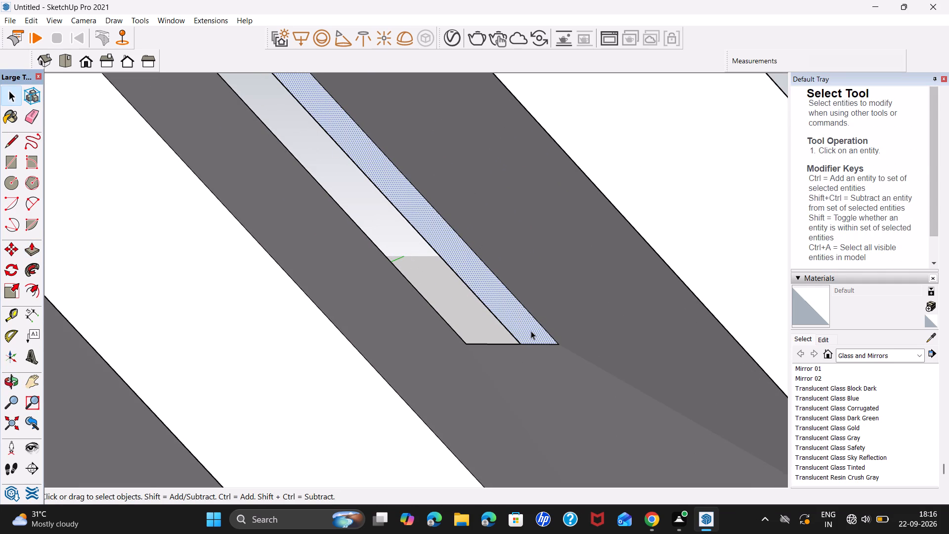
key(p)
click(531, 331)
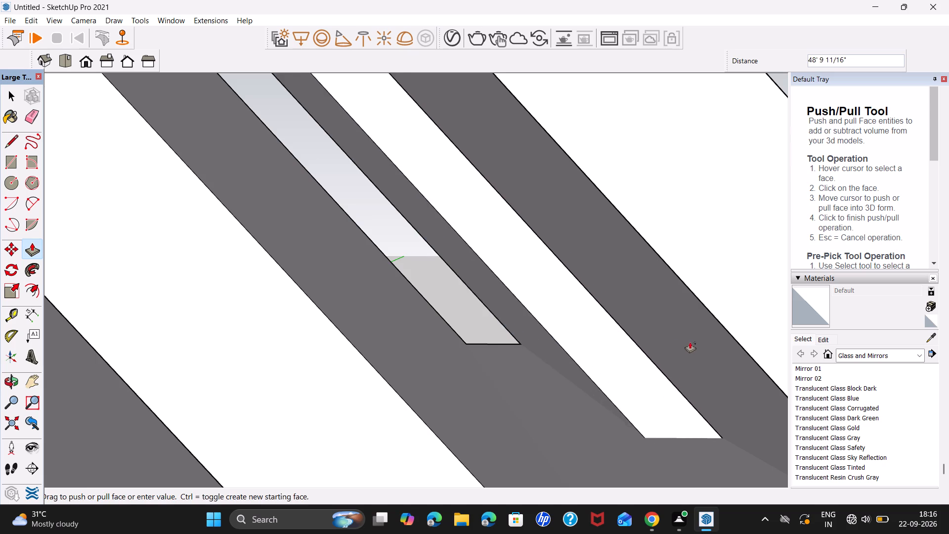
scroll(692, 344, down, 6)
click(717, 350)
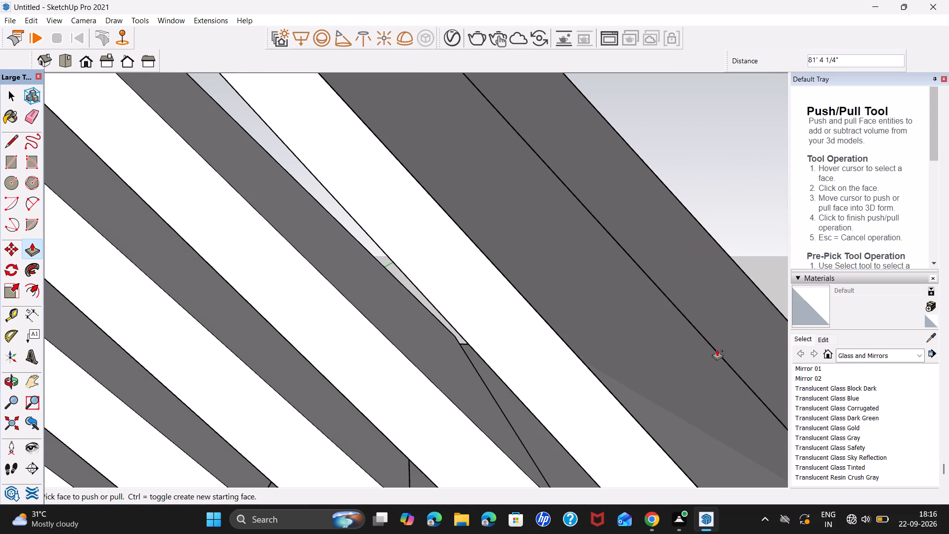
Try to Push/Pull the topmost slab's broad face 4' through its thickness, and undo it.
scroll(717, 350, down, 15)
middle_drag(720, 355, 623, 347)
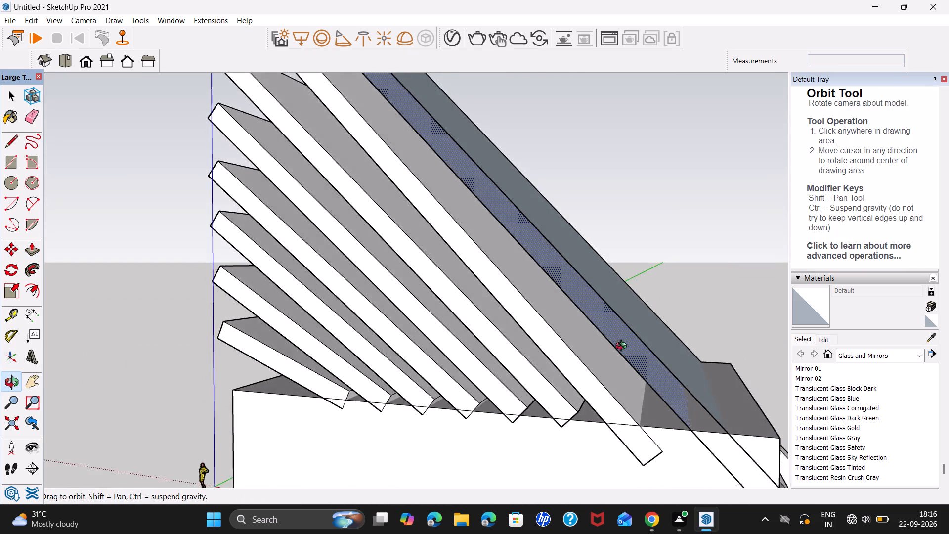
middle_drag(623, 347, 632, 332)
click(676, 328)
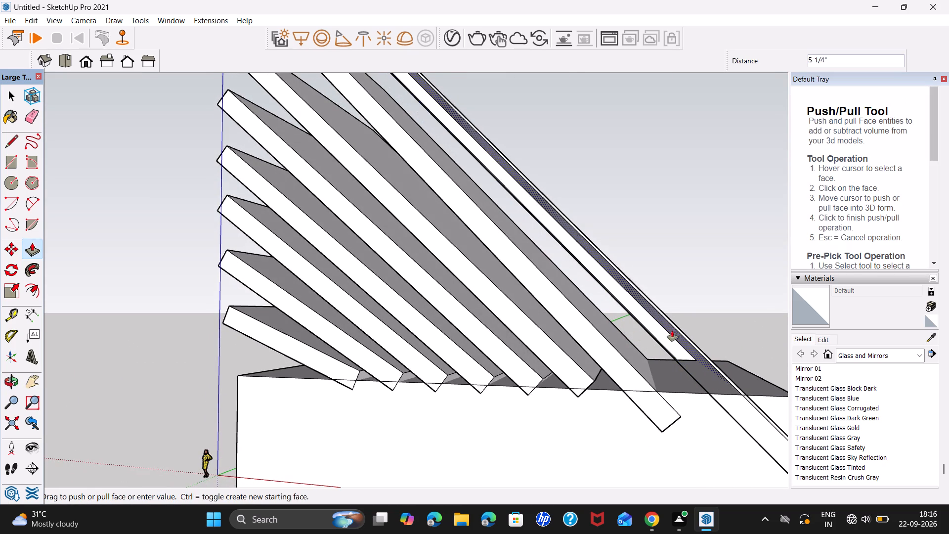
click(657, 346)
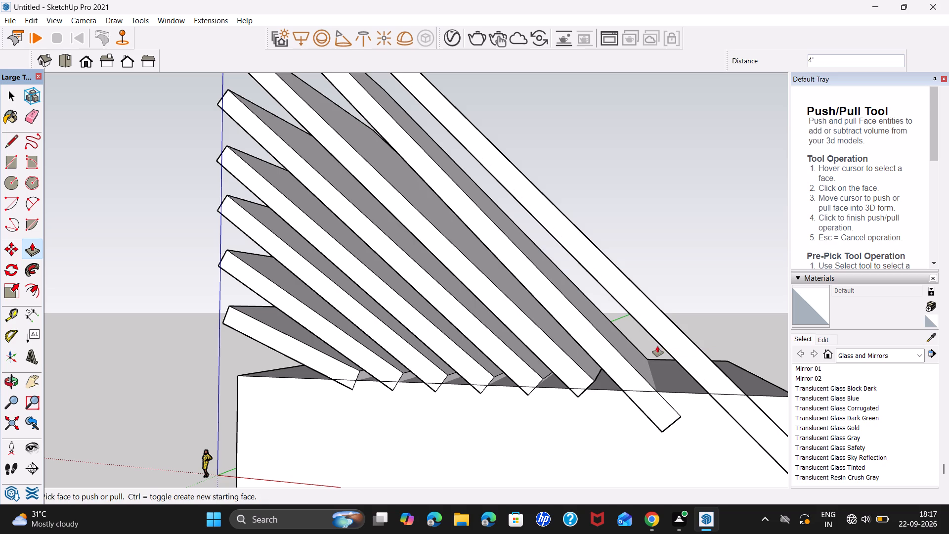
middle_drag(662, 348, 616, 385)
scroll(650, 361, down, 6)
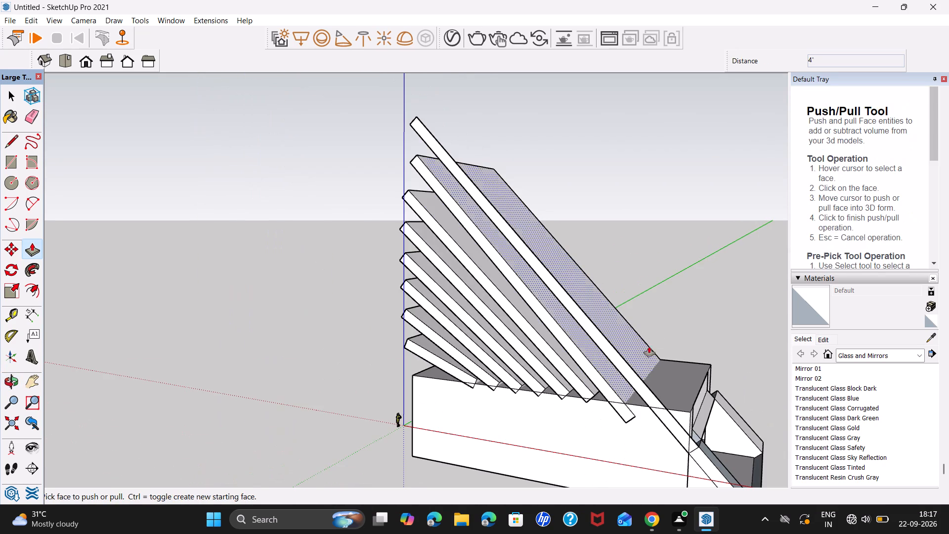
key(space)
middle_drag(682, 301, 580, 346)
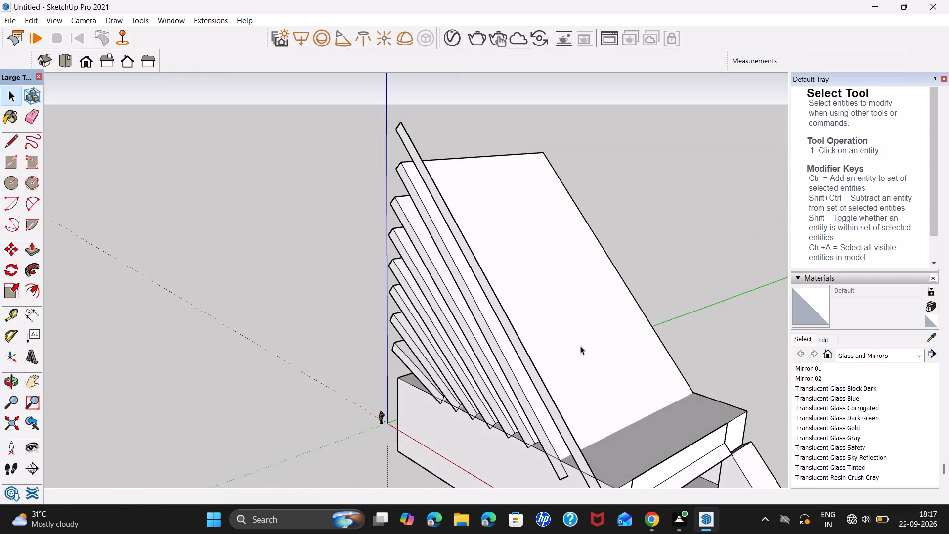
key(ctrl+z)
Reverse the broad outer face of the topmost slab.
right_click(593, 368)
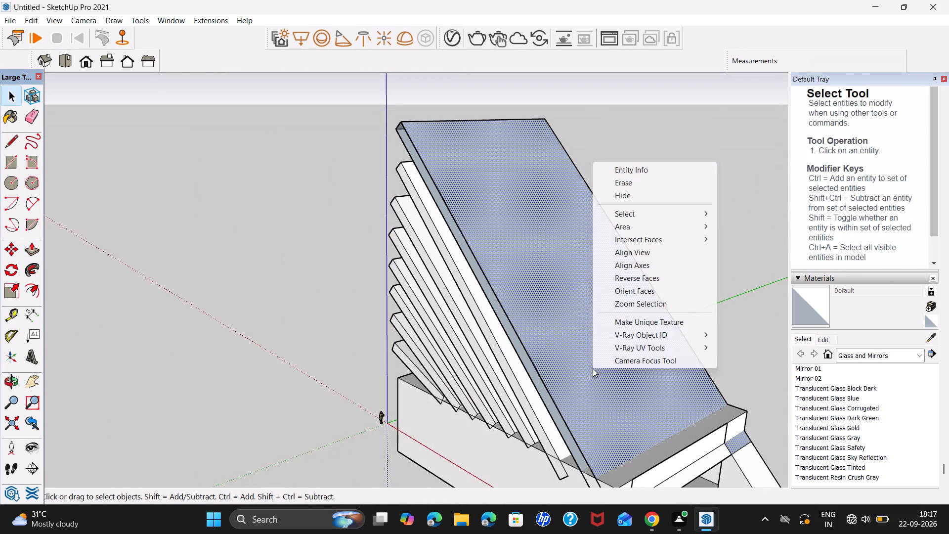
click(654, 282)
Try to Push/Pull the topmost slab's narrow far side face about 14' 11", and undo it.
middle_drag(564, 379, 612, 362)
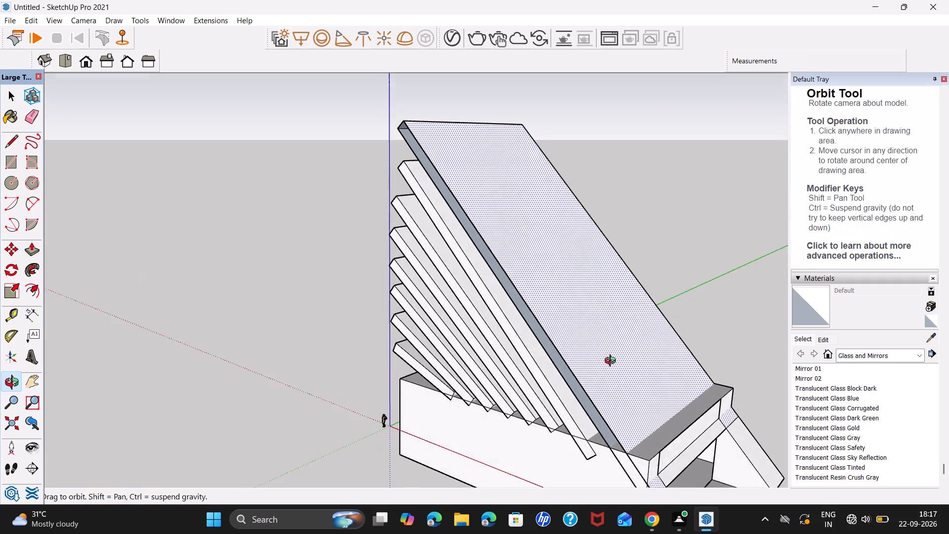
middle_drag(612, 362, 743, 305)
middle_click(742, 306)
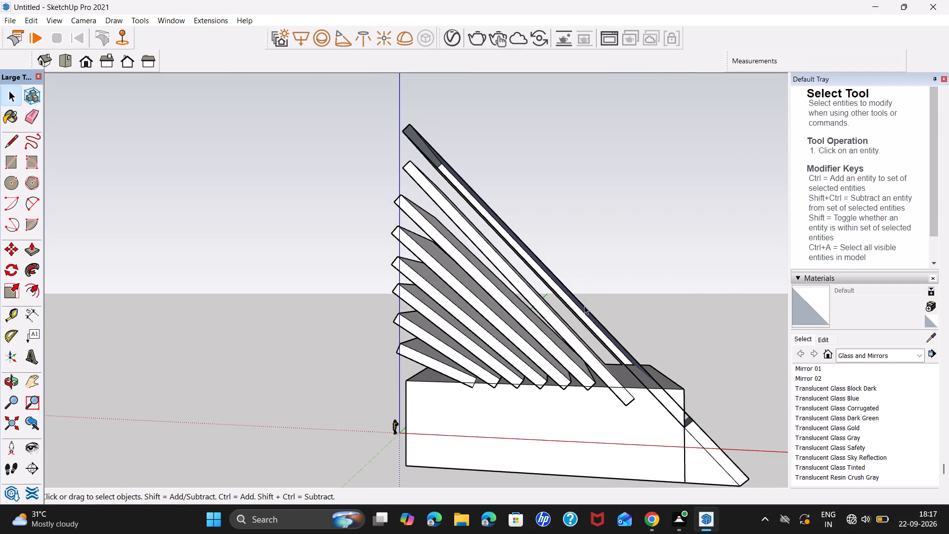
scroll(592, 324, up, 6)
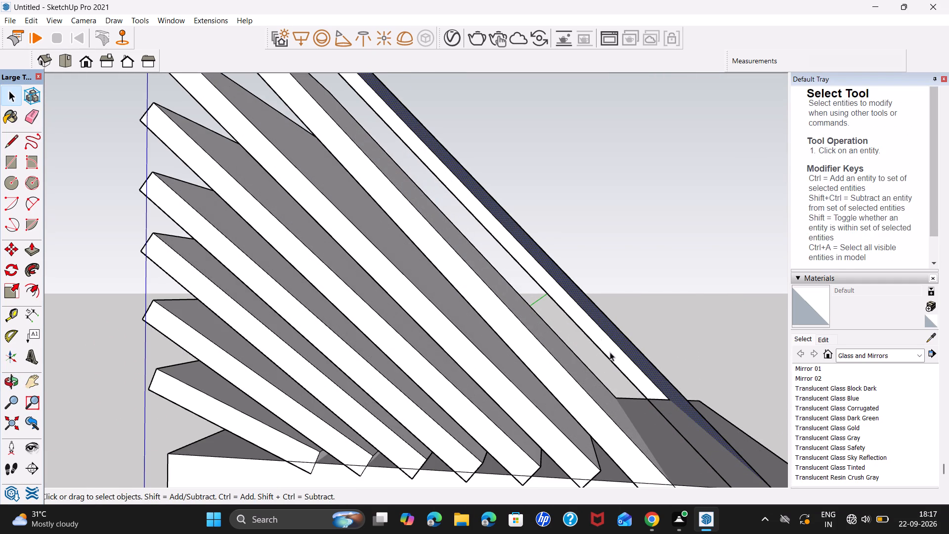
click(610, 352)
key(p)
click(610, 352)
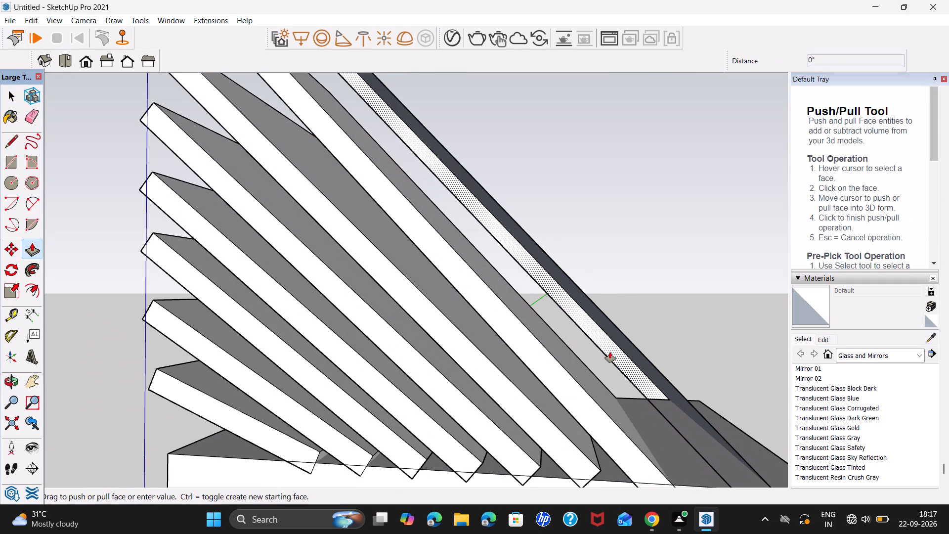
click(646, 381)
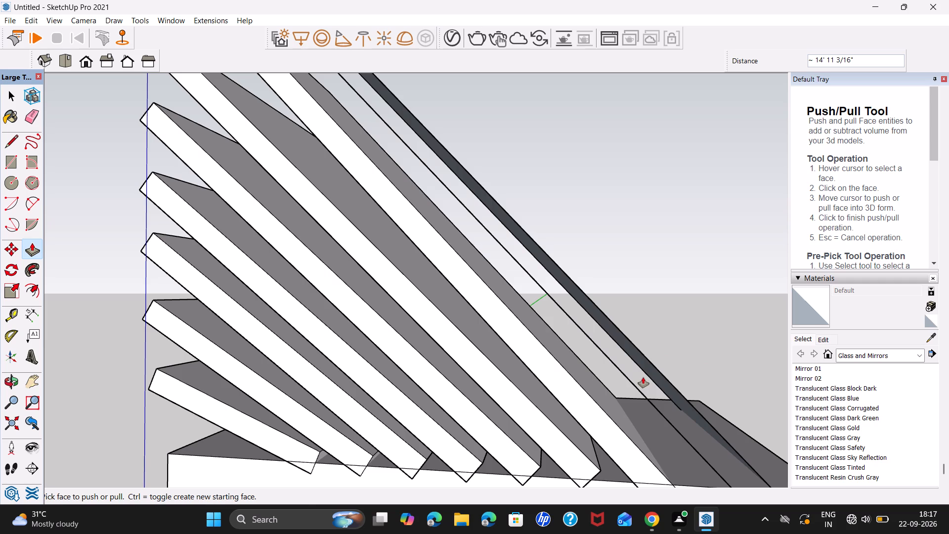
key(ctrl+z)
Push/Pull the topmost slab's narrow far side face across to the front side about 81' 4".
click(643, 377)
scroll(701, 430, down, 7)
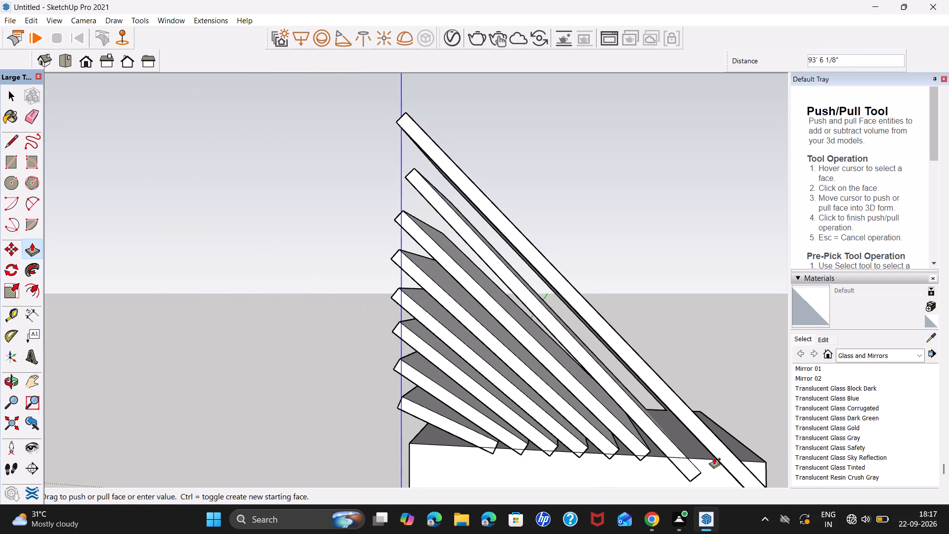
middle_drag(712, 459, 747, 429)
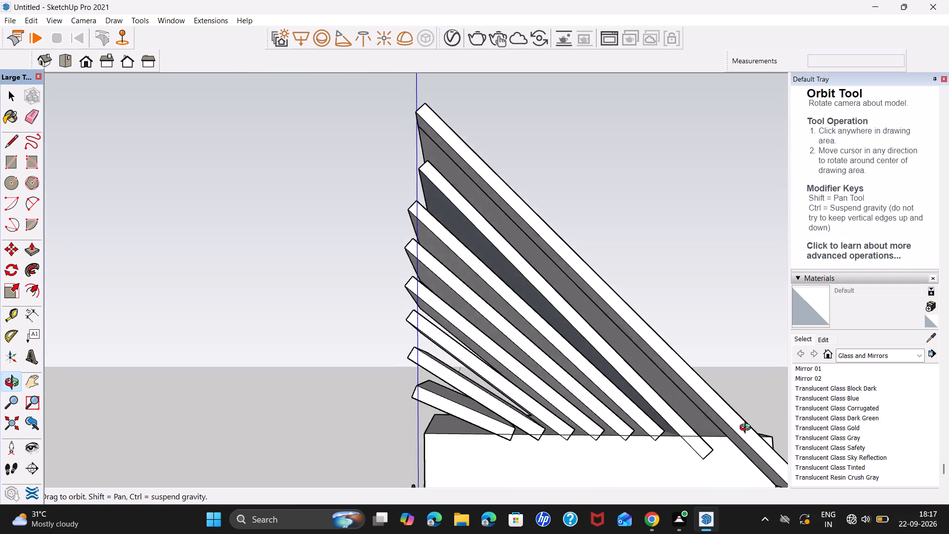
middle_drag(747, 429, 776, 430)
click(723, 432)
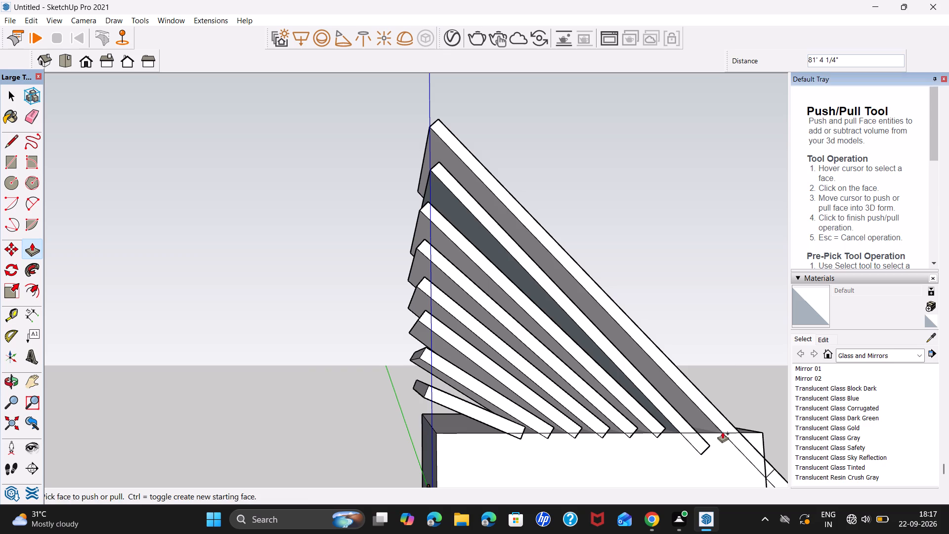
Reverse the dark underside face of the second slab from the top.
key(space)
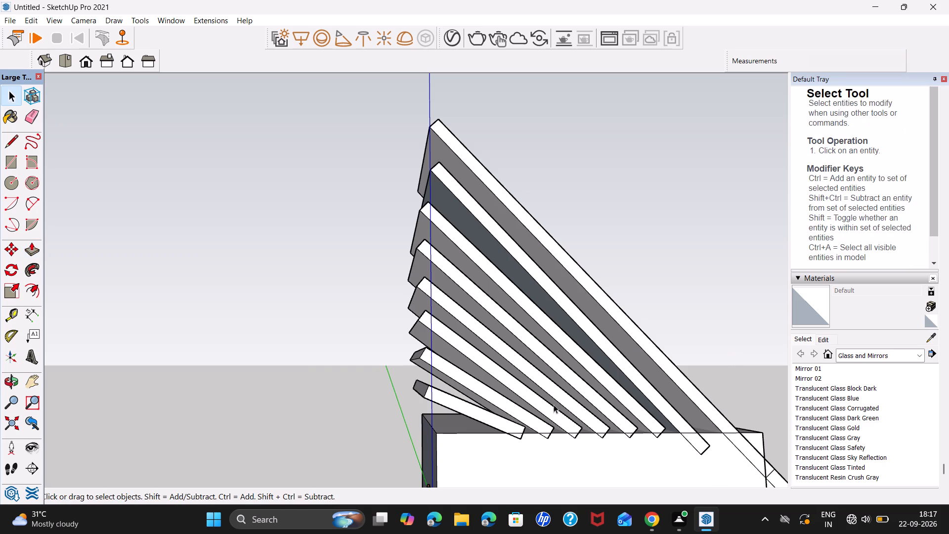
scroll(612, 363, up, 6)
right_click(607, 369)
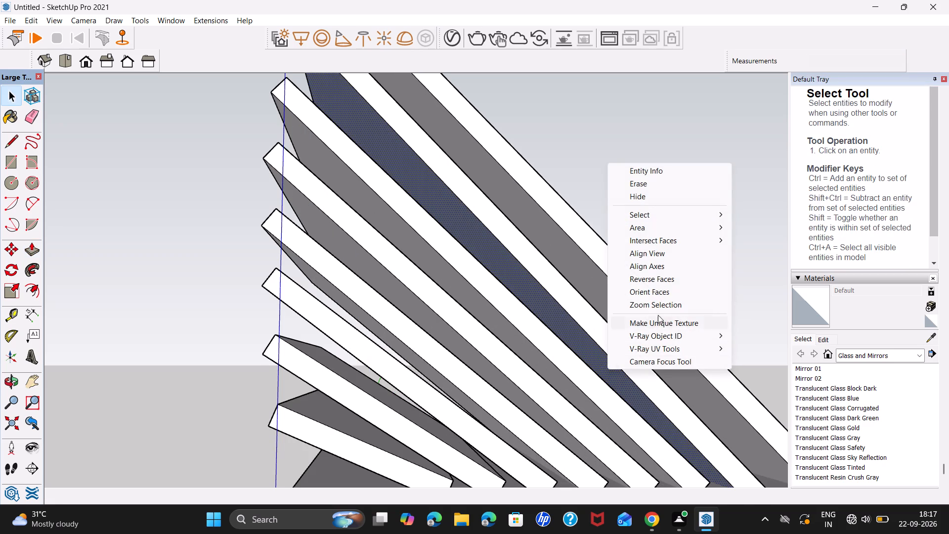
click(680, 282)
Draw a rectangle about 39' 8" by 26' 4" on the base block's front face, standing on its bottom edge near the figure.
middle_drag(705, 311, 582, 357)
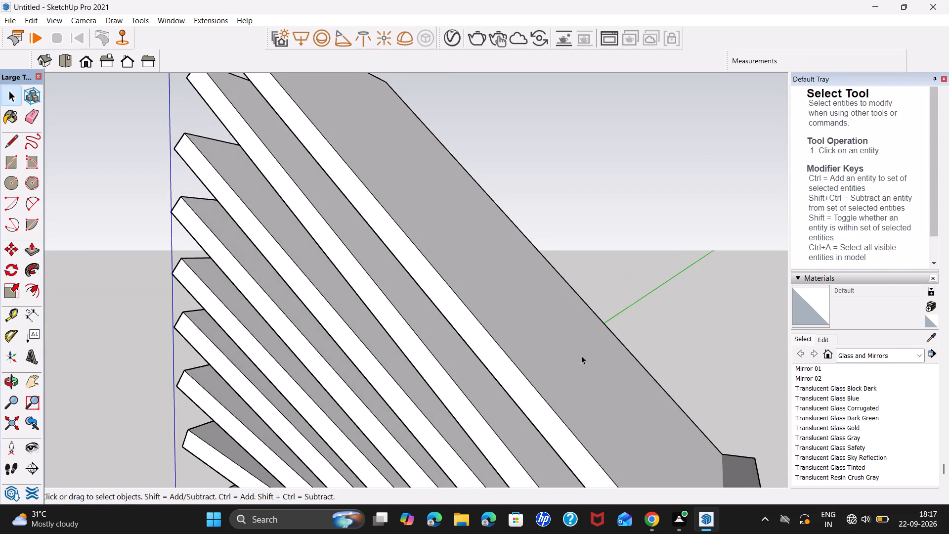
scroll(581, 356, down, 13)
middle_drag(545, 400, 643, 305)
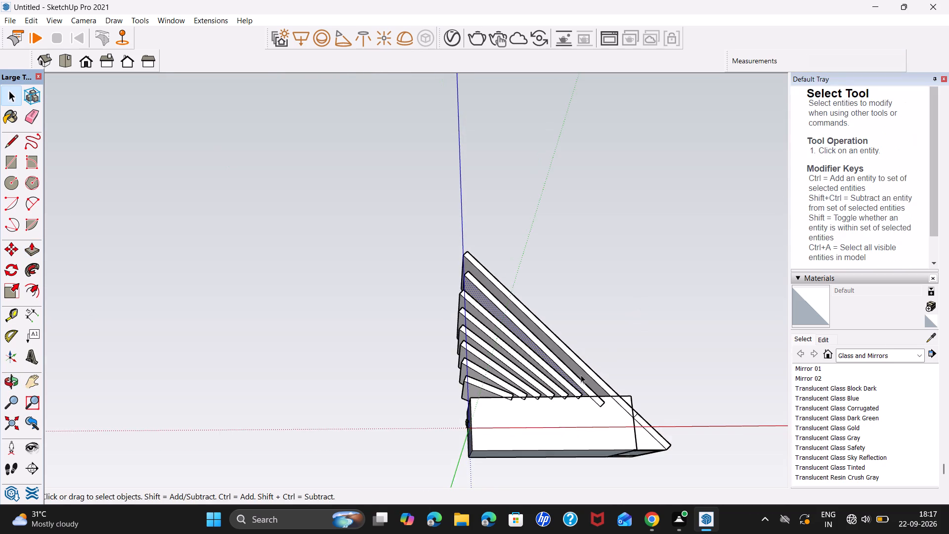
scroll(554, 409, up, 7)
middle_drag(556, 414, 552, 427)
middle_drag(562, 430, 551, 368)
middle_drag(565, 411, 571, 435)
scroll(568, 416, down, 1)
ctrl+middle_drag(571, 435, 559, 449)
middle_drag(573, 460, 577, 466)
shift+middle_drag(577, 447, 529, 376)
middle_drag(529, 379, 545, 466)
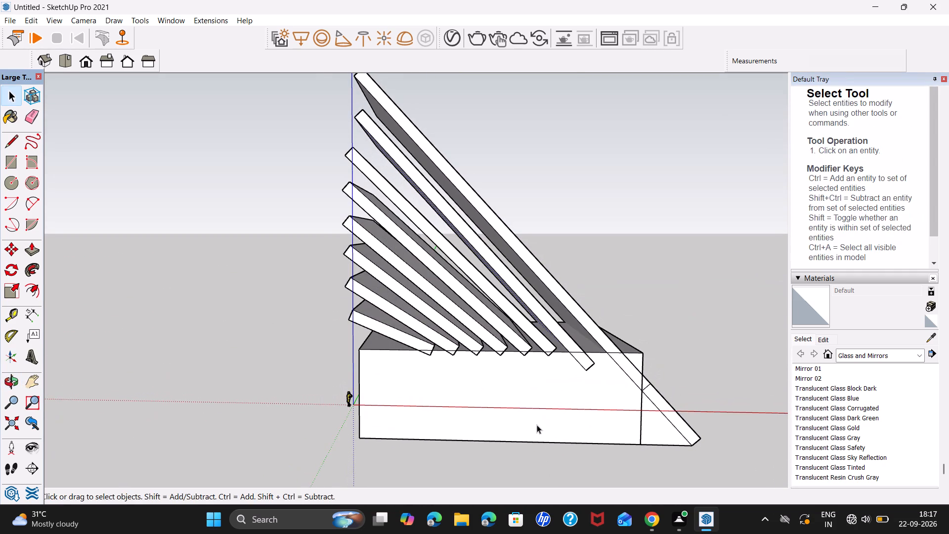
scroll(536, 423, up, 1)
middle_drag(536, 423, 539, 388)
scroll(539, 388, up, 2)
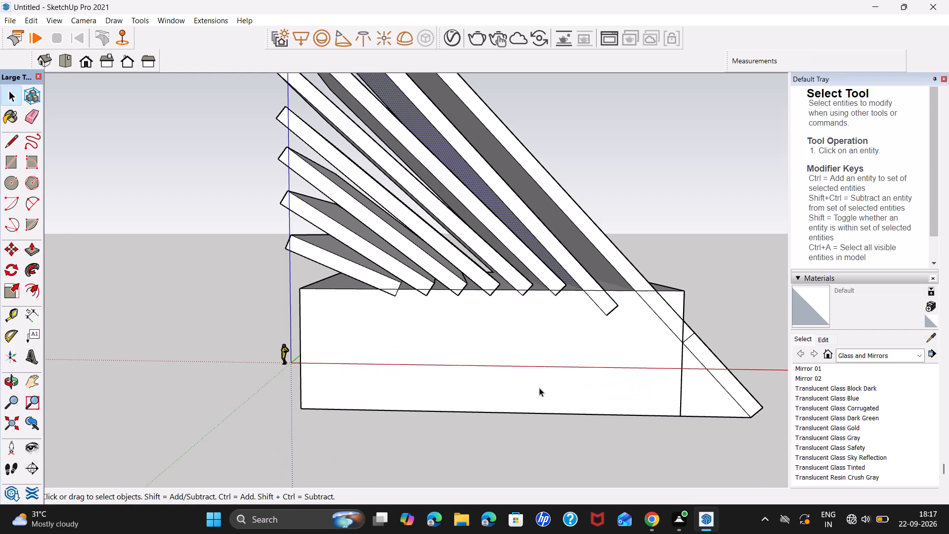
key(r)
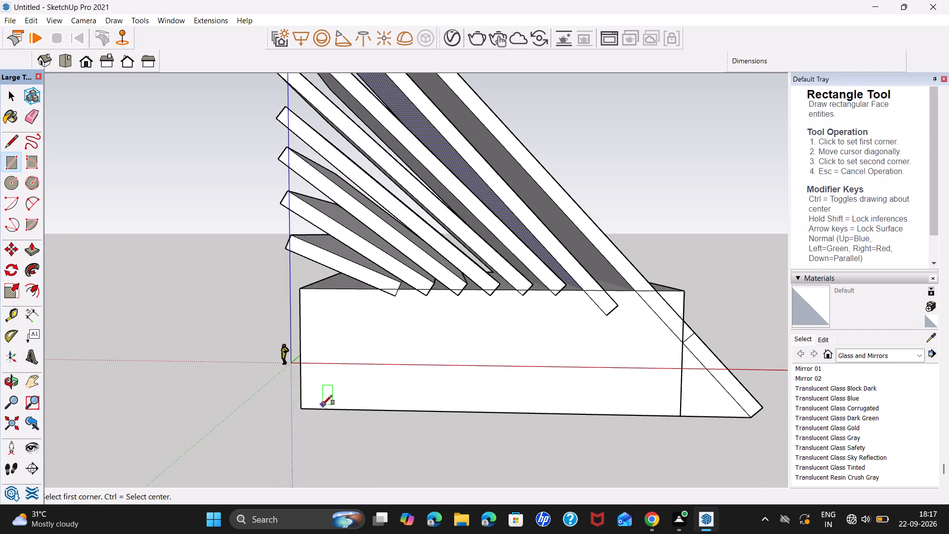
click(334, 408)
click(479, 316)
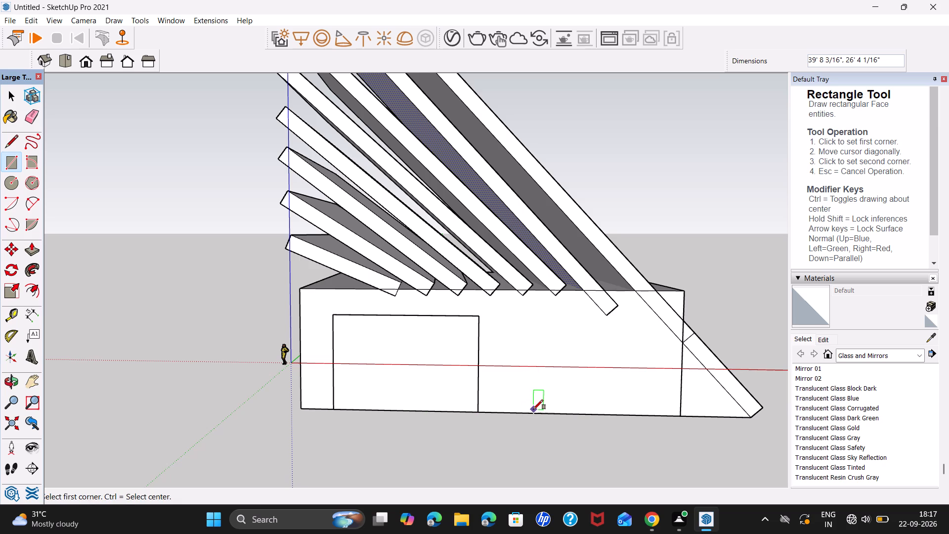
Draw a second rectangle about 36' 4" by 20' 11" beside the first, on the bottom edge of the block's front face.
click(514, 408)
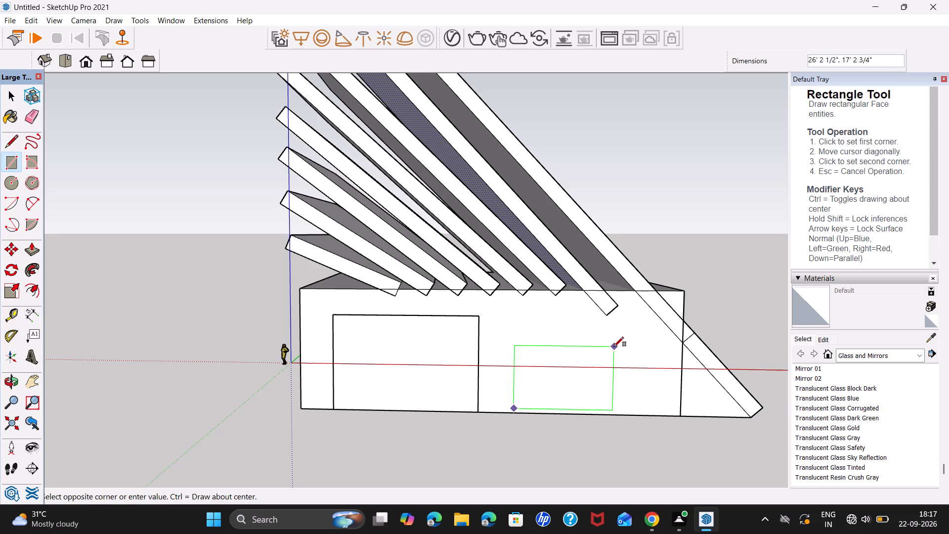
key(space)
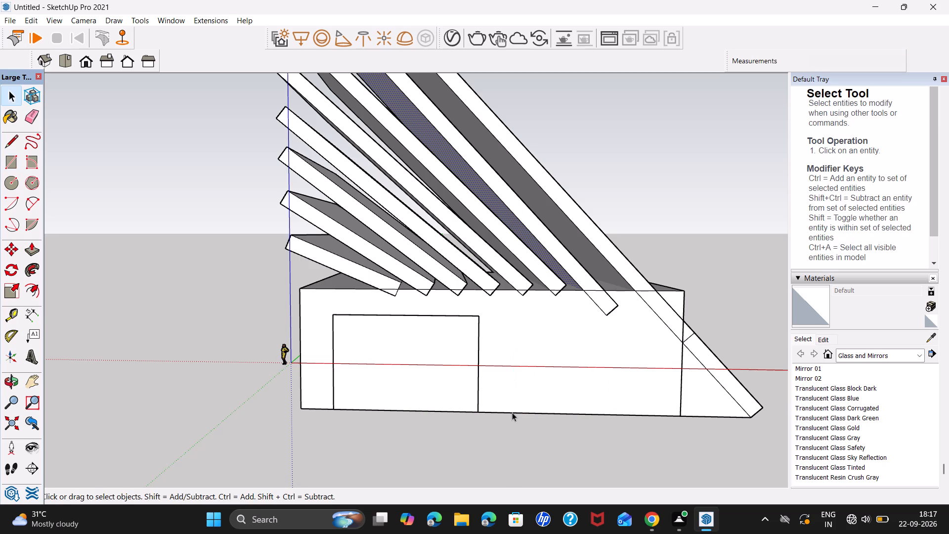
key(r)
click(509, 413)
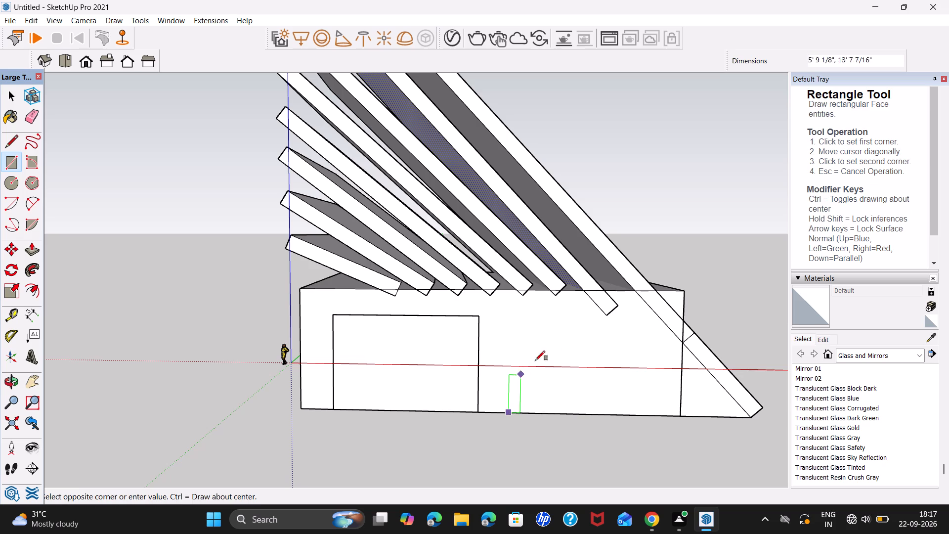
click(648, 338)
key(space)
Draw a closed triangle of lines filling the front gap between the block's top edge and the lowest slab's underside, with one vertical side.
scroll(591, 359, down, 4)
middle_drag(570, 350, 594, 387)
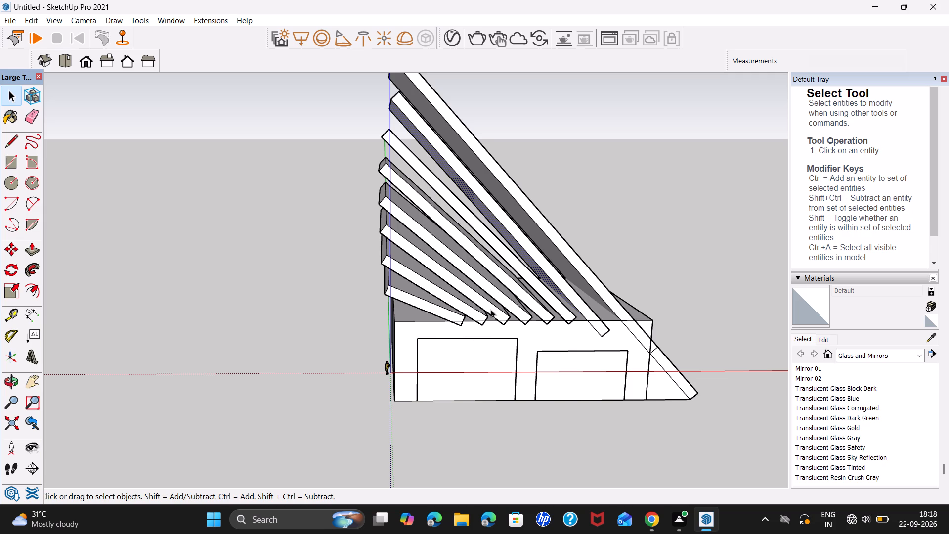
middle_drag(435, 321, 423, 296)
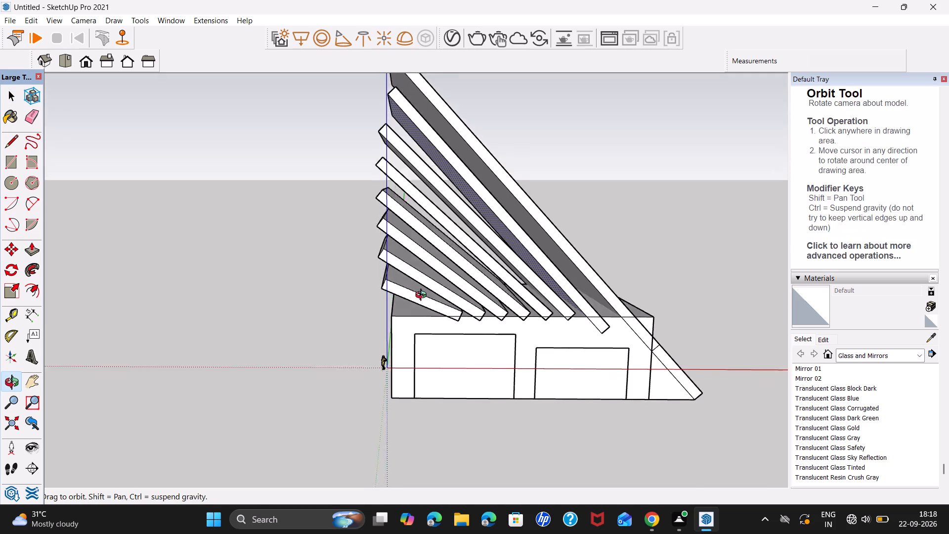
middle_drag(423, 296, 419, 267)
scroll(398, 295, up, 6)
middle_drag(418, 306, 420, 288)
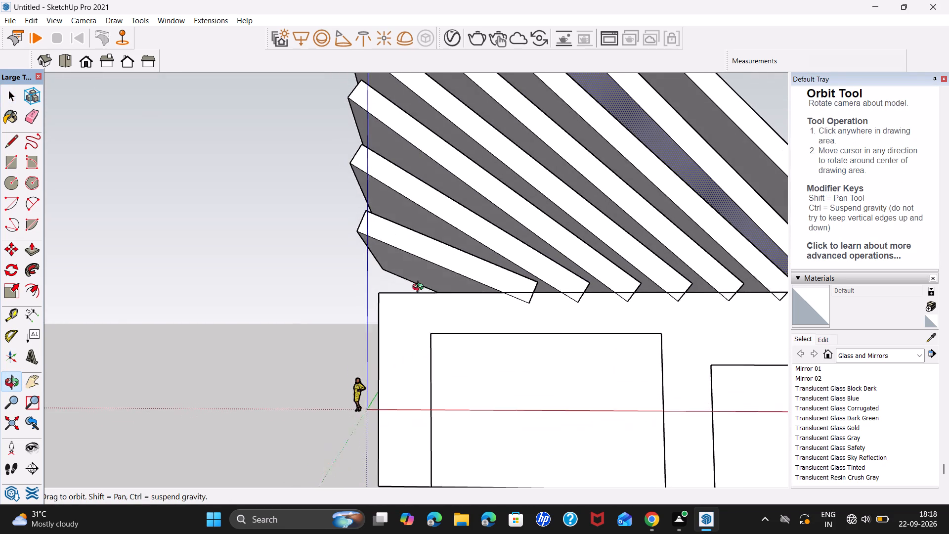
middle_drag(420, 288, 417, 298)
scroll(405, 291, up, 4)
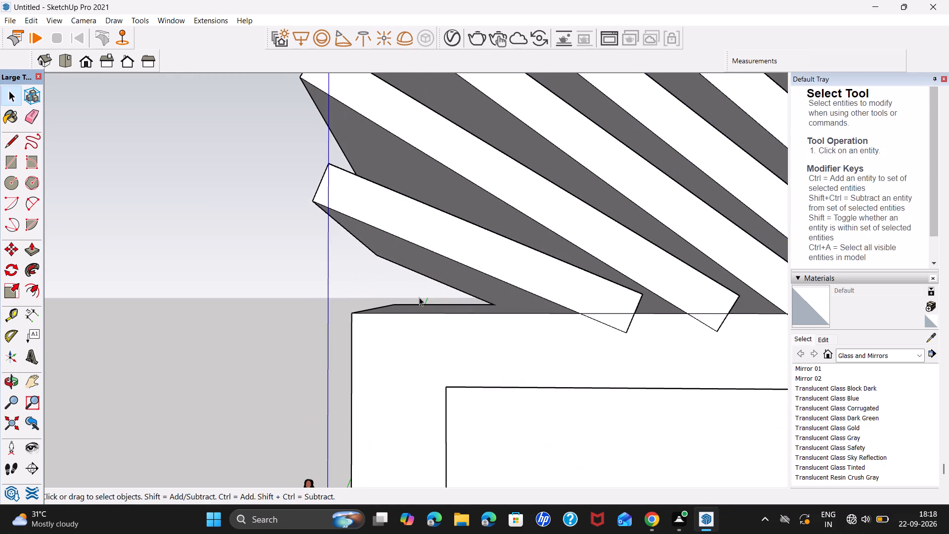
scroll(419, 299, up, 3)
middle_drag(419, 302, 429, 313)
click(429, 313)
key(l)
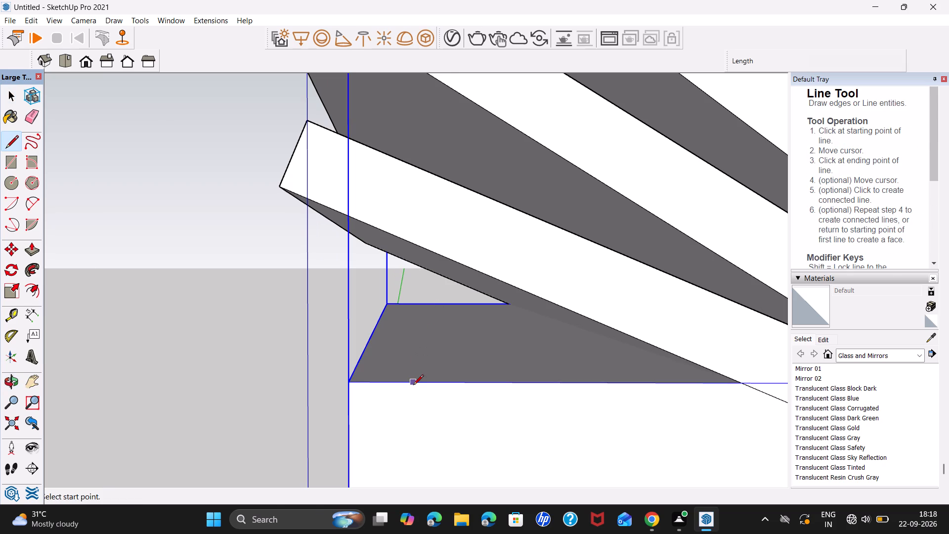
click(413, 386)
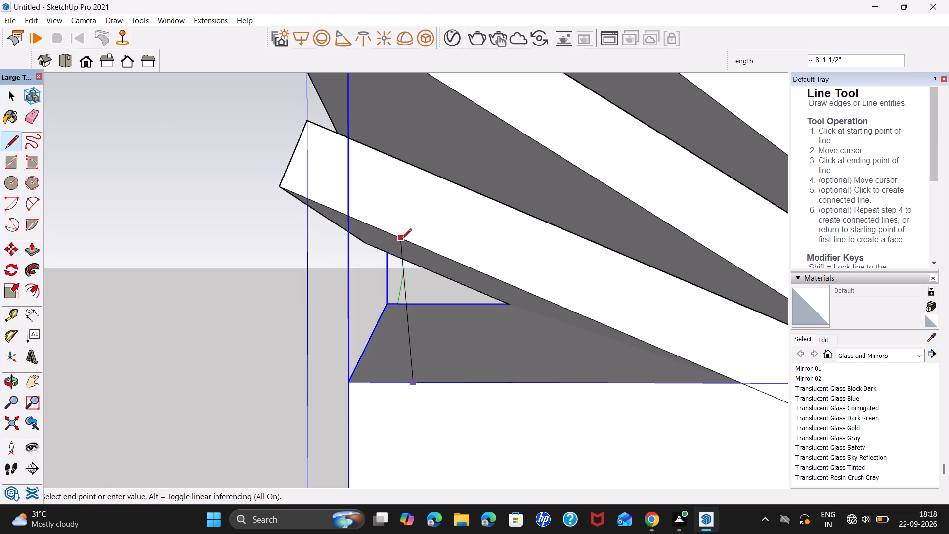
click(414, 247)
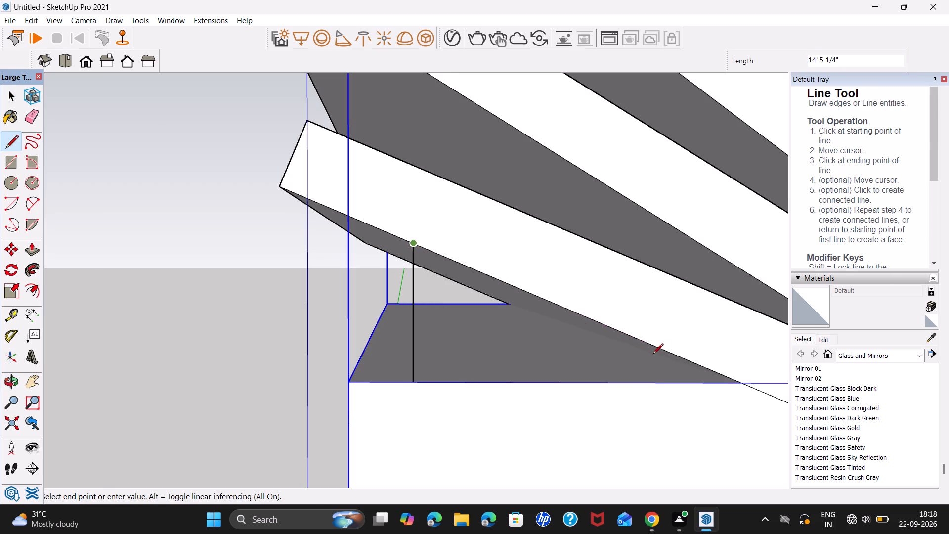
click(740, 381)
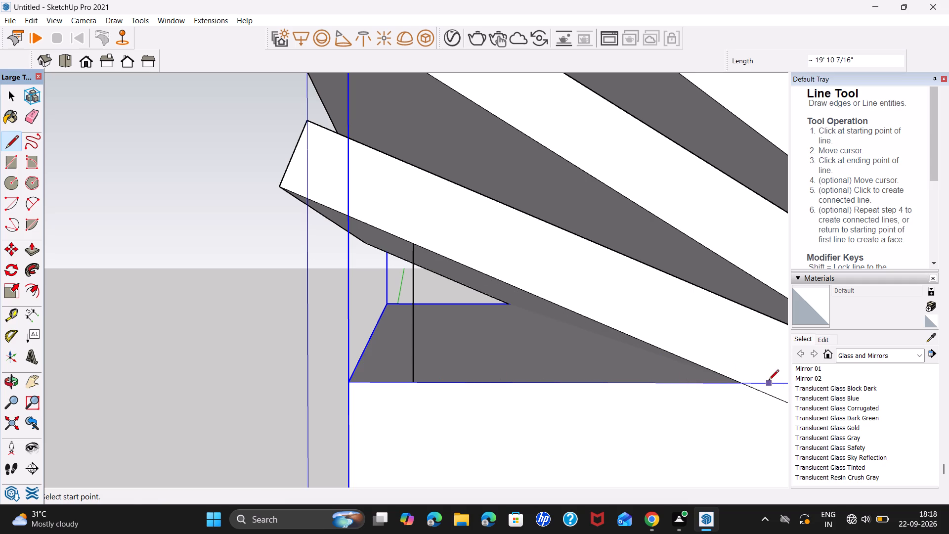
click(742, 381)
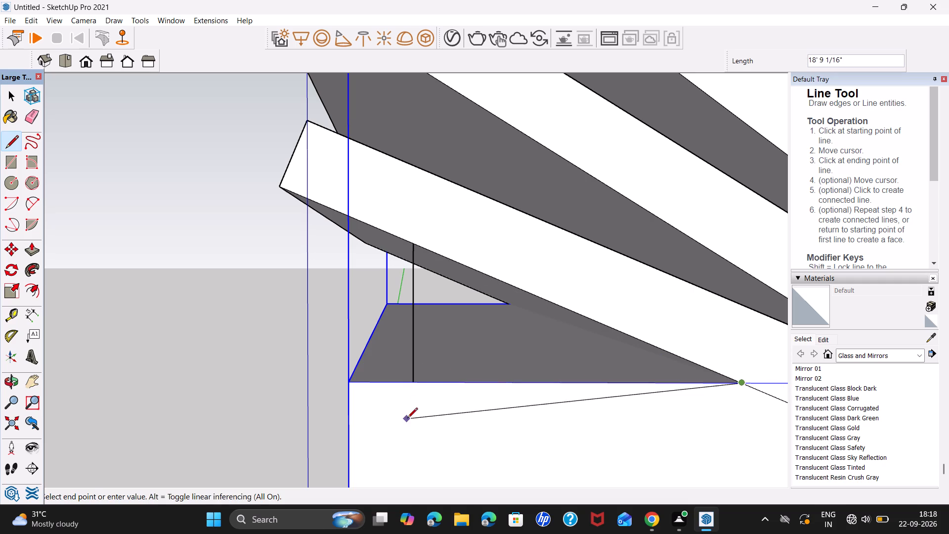
click(412, 381)
scroll(508, 424, up, 5)
scroll(508, 424, down, 2)
scroll(508, 424, up, 2)
scroll(509, 424, right, 1)
scroll(509, 424, up, 1)
scroll(509, 424, right, 1)
scroll(509, 424, up, 1)
scroll(509, 424, right, 1)
scroll(509, 424, up, 1)
scroll(509, 424, right, 1)
scroll(509, 424, up, 1)
scroll(509, 424, down, 1)
key(space)
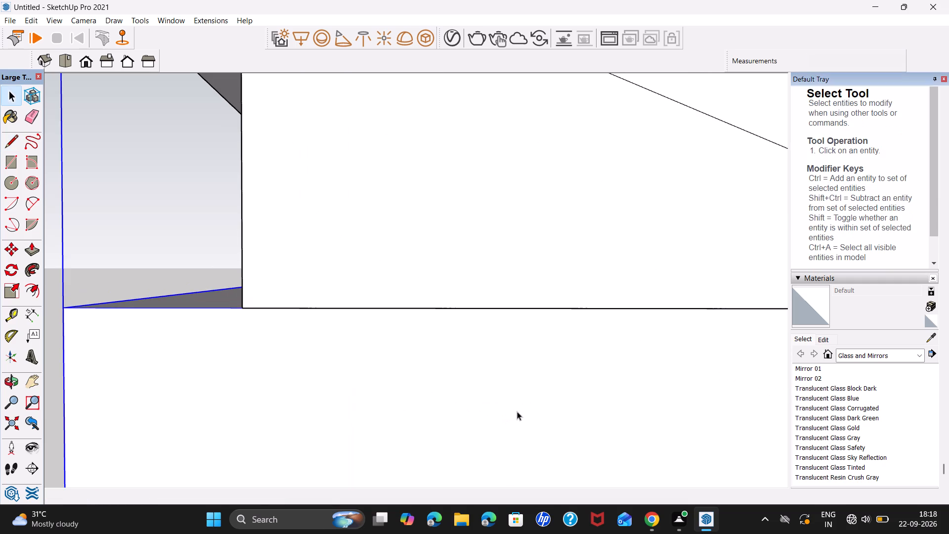
Draw a vertical line across the front gap from the lowest slab's upper edge to the second slab's lower edge.
scroll(539, 350, down, 17)
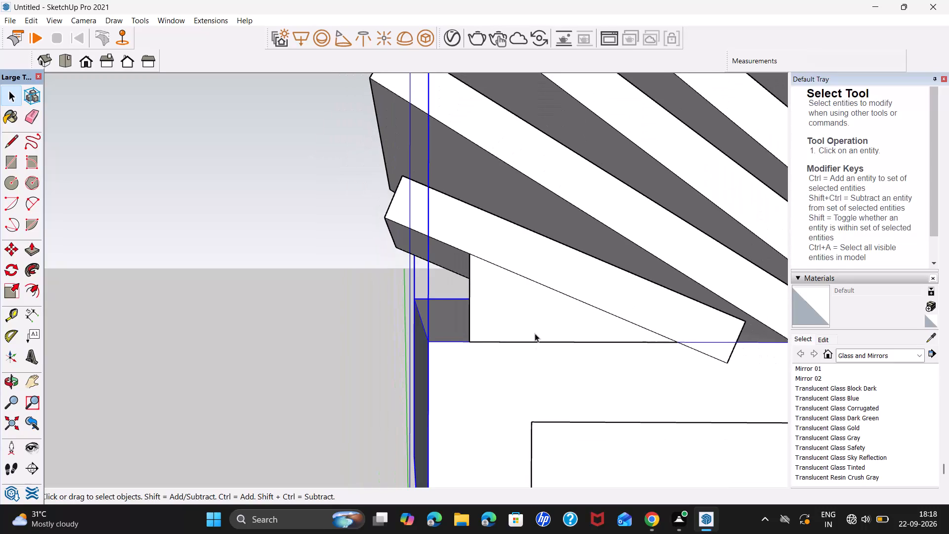
shift+middle_drag(548, 345, 412, 419)
scroll(420, 413, down, 6)
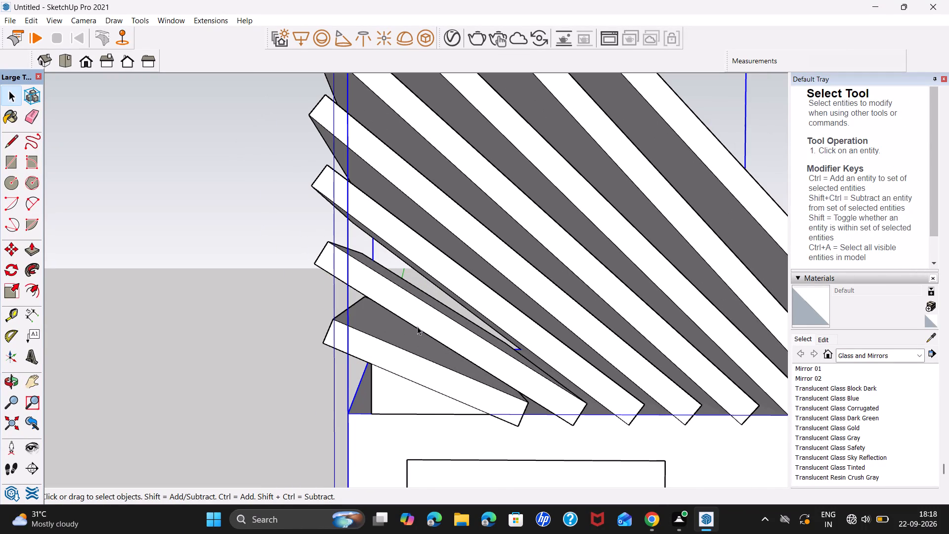
key(l)
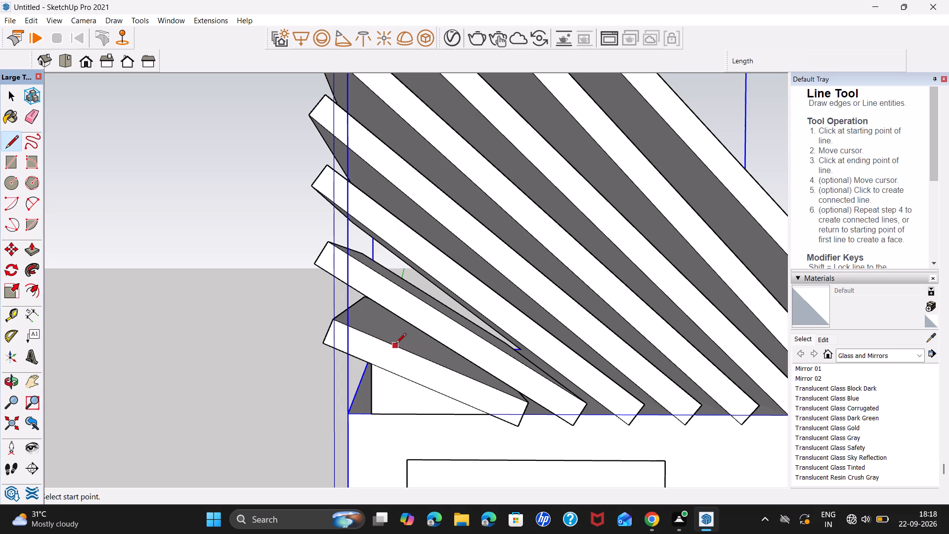
click(396, 344)
click(393, 315)
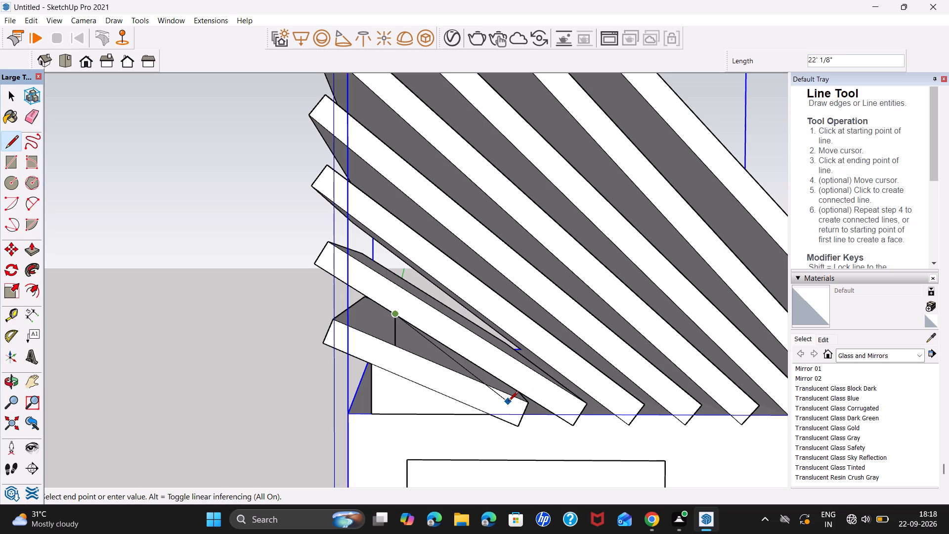
key(space)
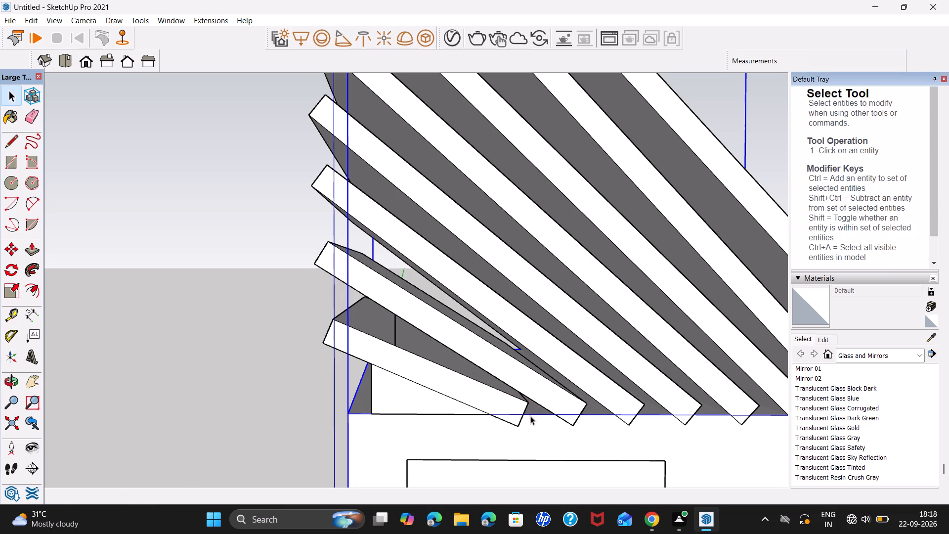
Push/Pull the lowest slab's lower end face outward about 7' 8", to the second slab's bottom corner.
middle_drag(537, 417, 499, 373)
scroll(490, 362, up, 4)
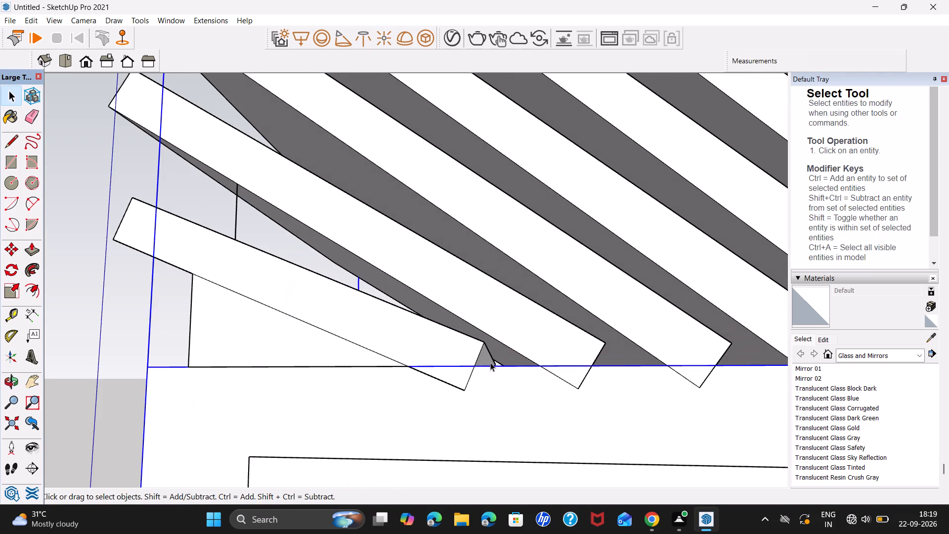
click(483, 357)
key(p)
click(483, 357)
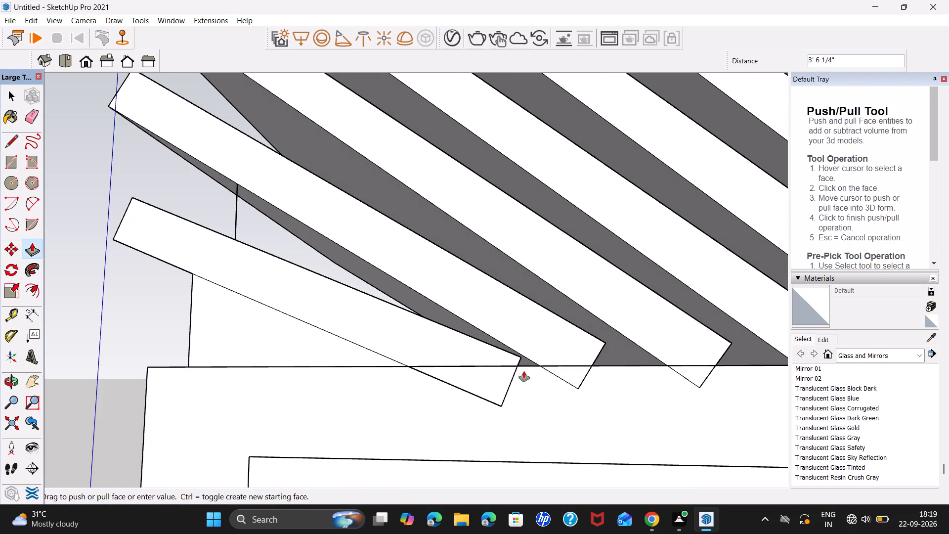
click(578, 388)
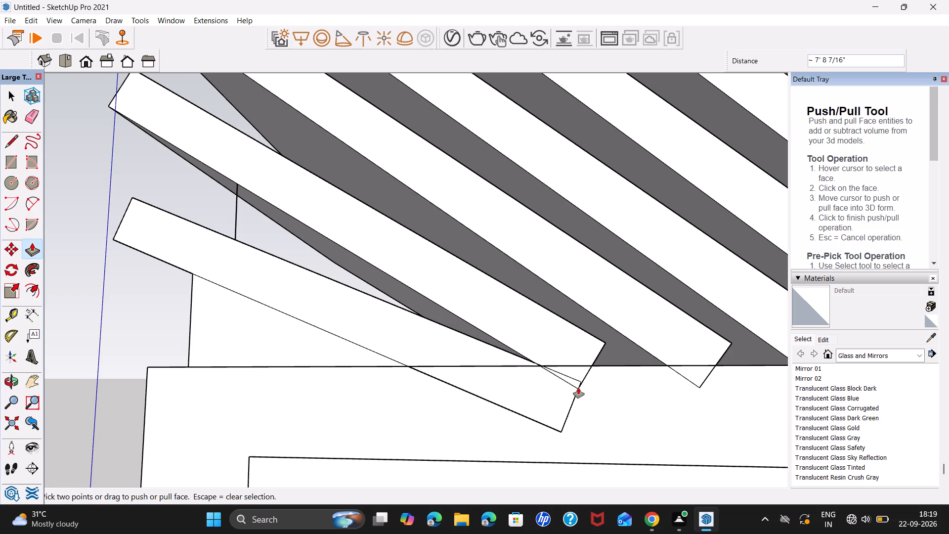
Push/Pull the lower end face of the second slab from the bottom outward about 7' 2", to the third slab's bottom corner.
scroll(594, 368, up, 1)
middle_drag(594, 368, 534, 352)
key(space)
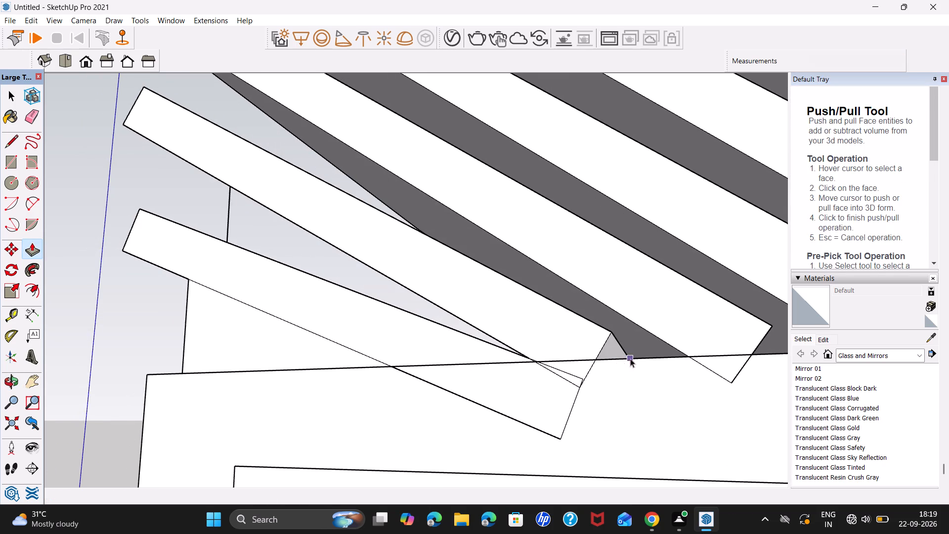
key(p)
click(613, 352)
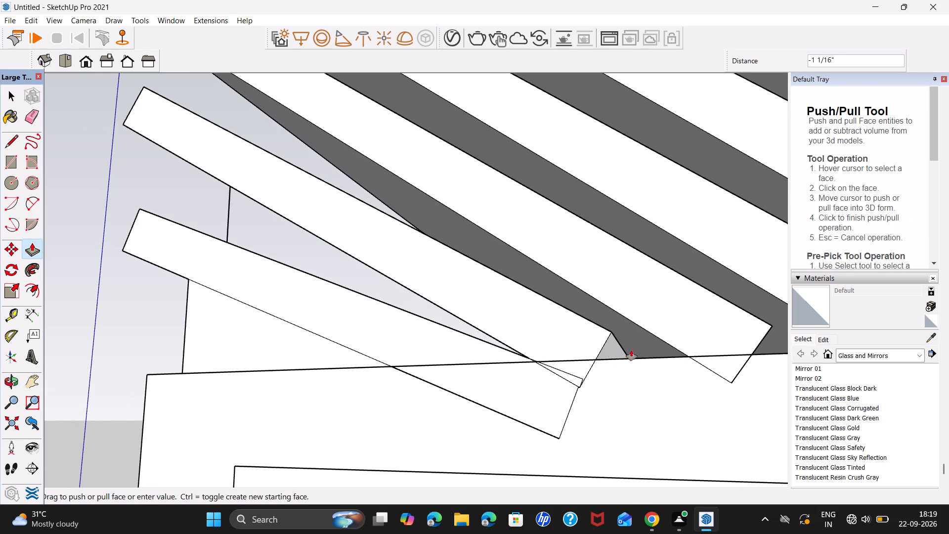
key(space)
click(610, 349)
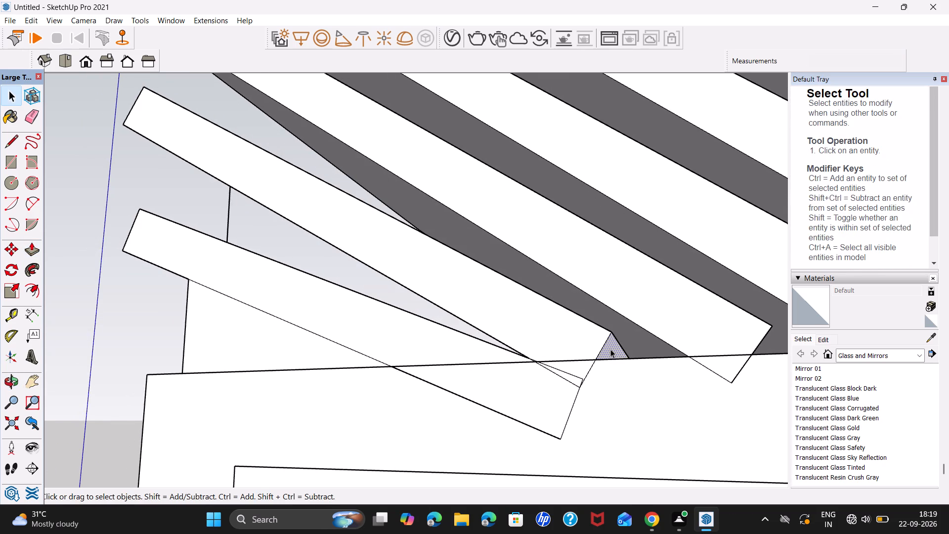
key(p)
click(610, 349)
click(732, 380)
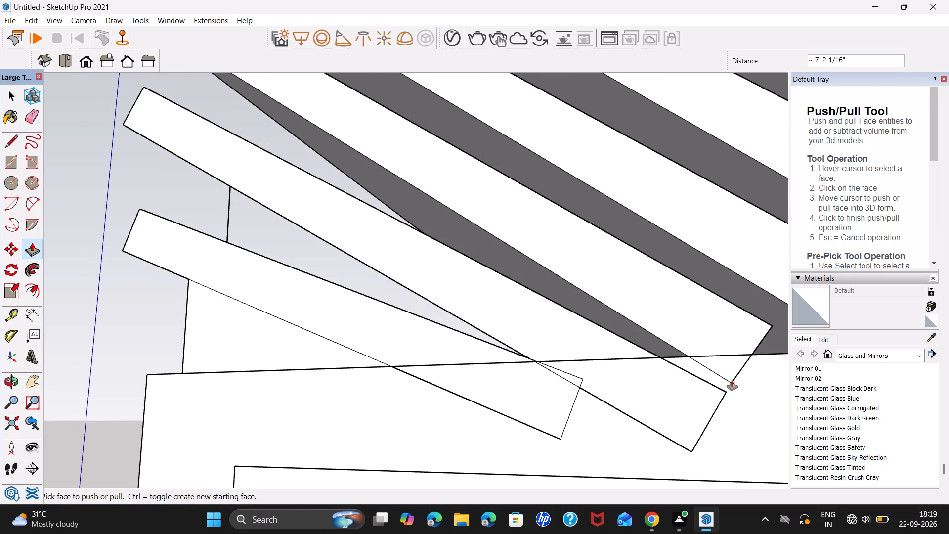
Push/Pull the lower end faces of the third and fourth slabs outward about 6' 10" and 6' 7", each to the next slab's bottom corner.
middle_drag(727, 373, 598, 399)
click(740, 360)
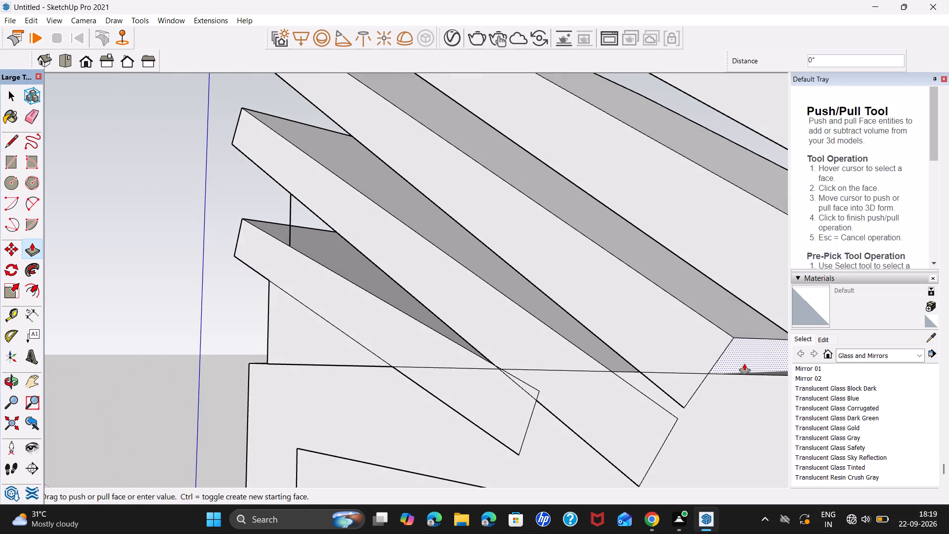
scroll(777, 382, down, 13)
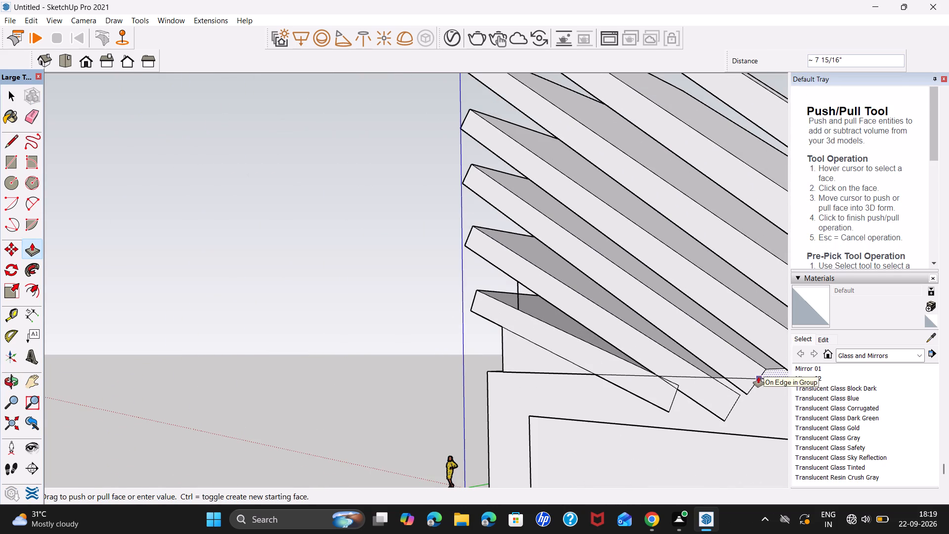
shift+middle_drag(758, 376, 570, 324)
click(616, 338)
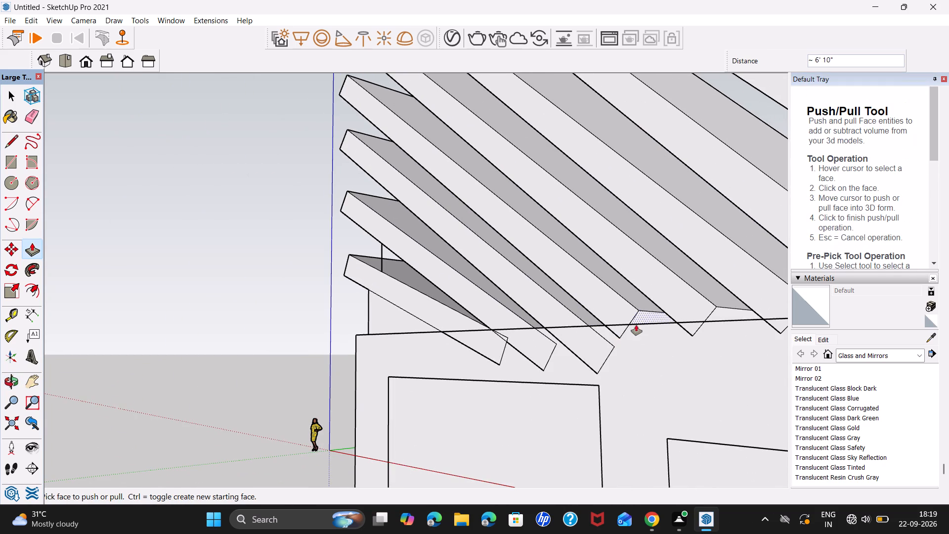
click(642, 319)
click(698, 336)
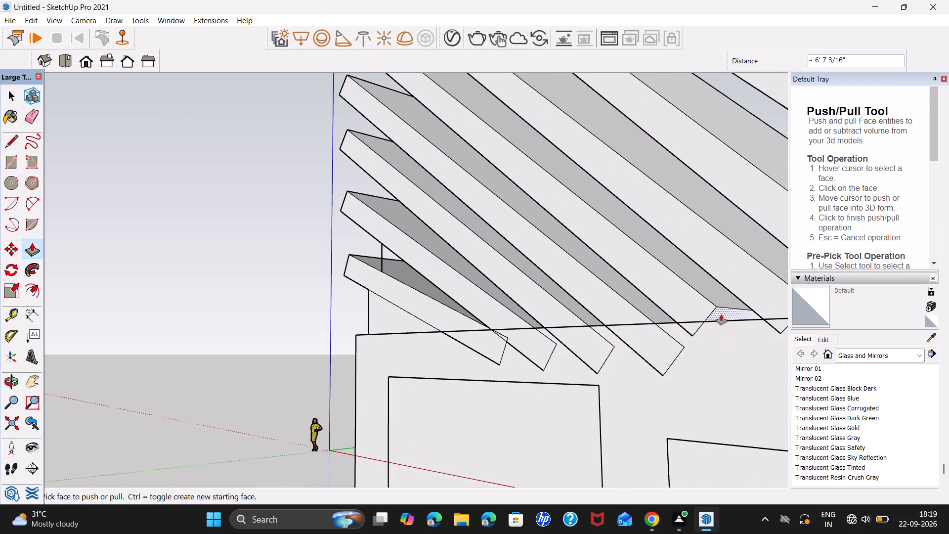
Push/Pull the fifth slab's lower end face outward to the sixth slab's bottom corner, and the sixth slab's outward about 4' 3".
click(721, 314)
click(781, 332)
shift+middle_drag(779, 331, 566, 320)
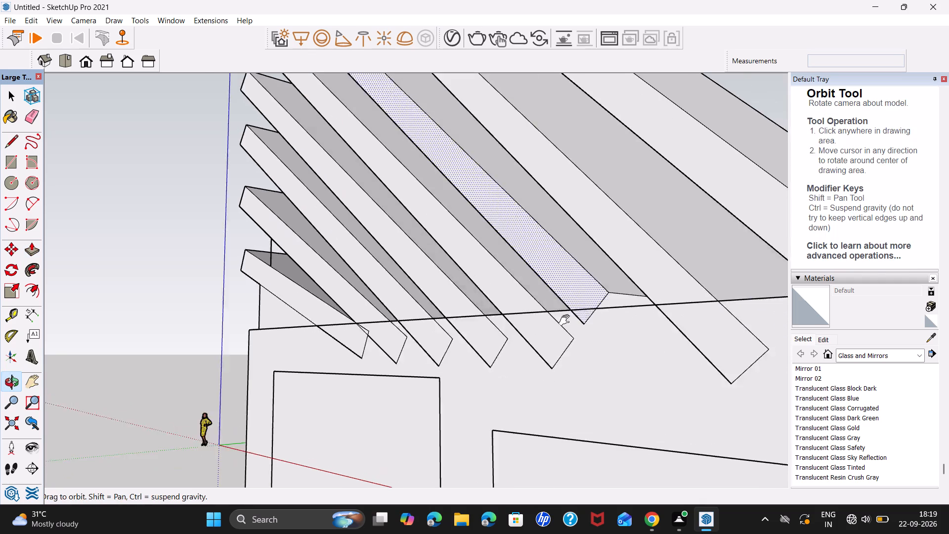
shift+middle_drag(566, 320, 524, 316)
click(559, 296)
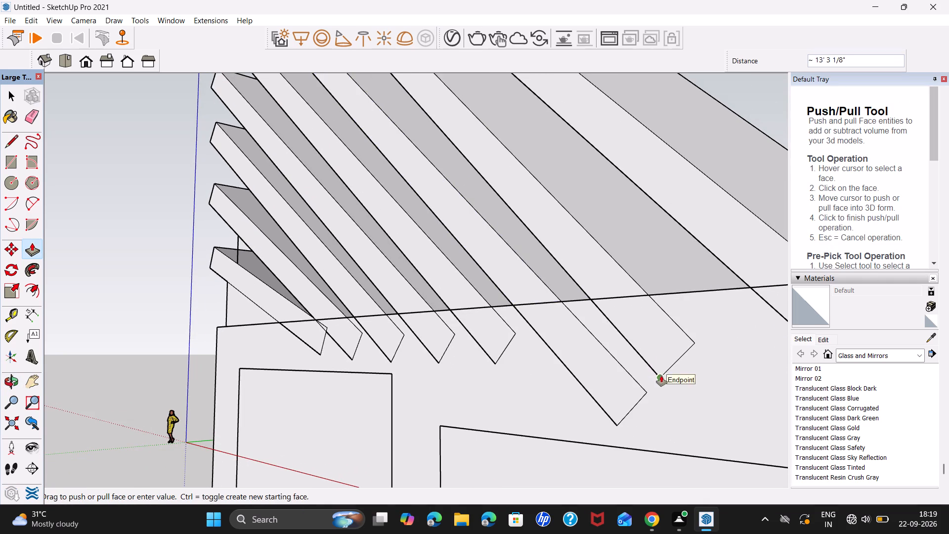
click(593, 300)
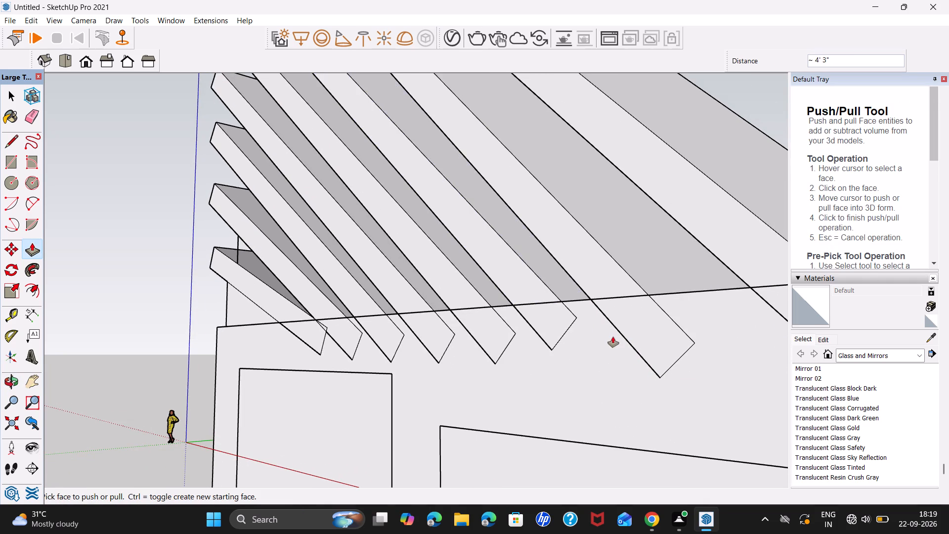
Draw a line about 28' 8" along the second slab's lower front edge from the vertical line's top, closing the gap above the lowest slab.
scroll(613, 337, down, 20)
scroll(613, 337, down, 3)
middle_drag(573, 350, 785, 354)
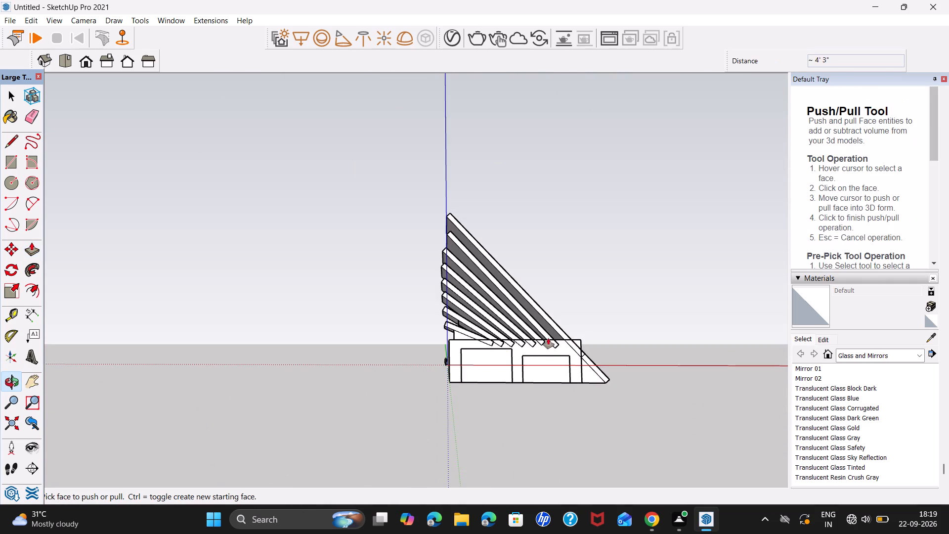
scroll(485, 322, up, 13)
scroll(441, 328, up, 5)
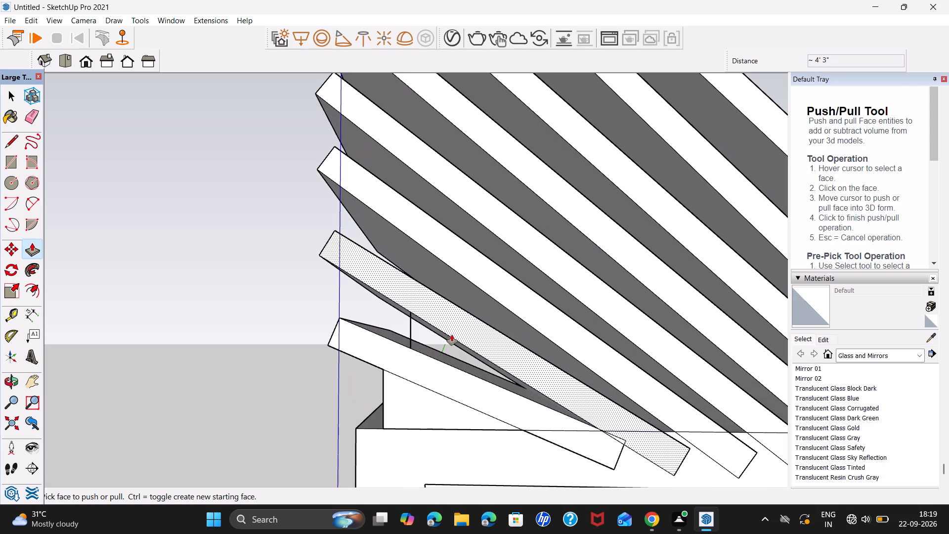
key(space)
key(l)
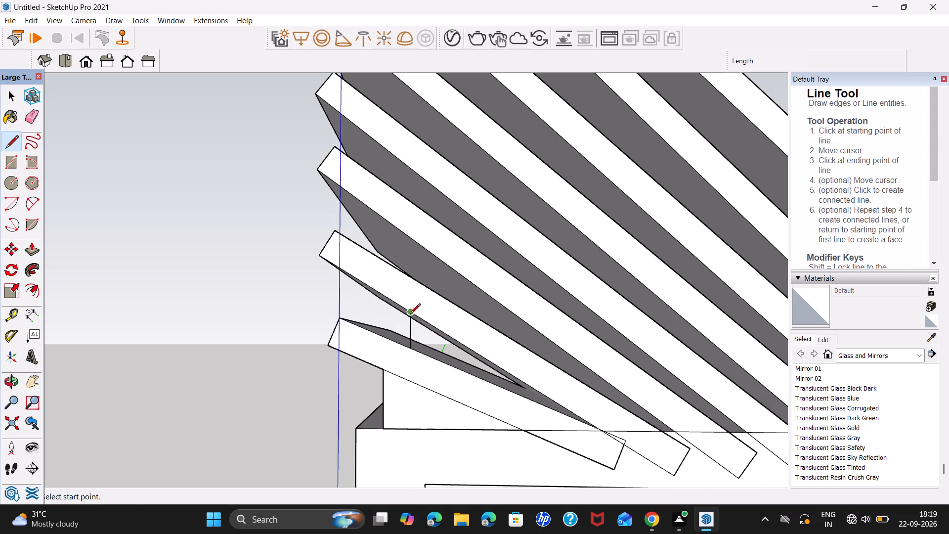
click(411, 312)
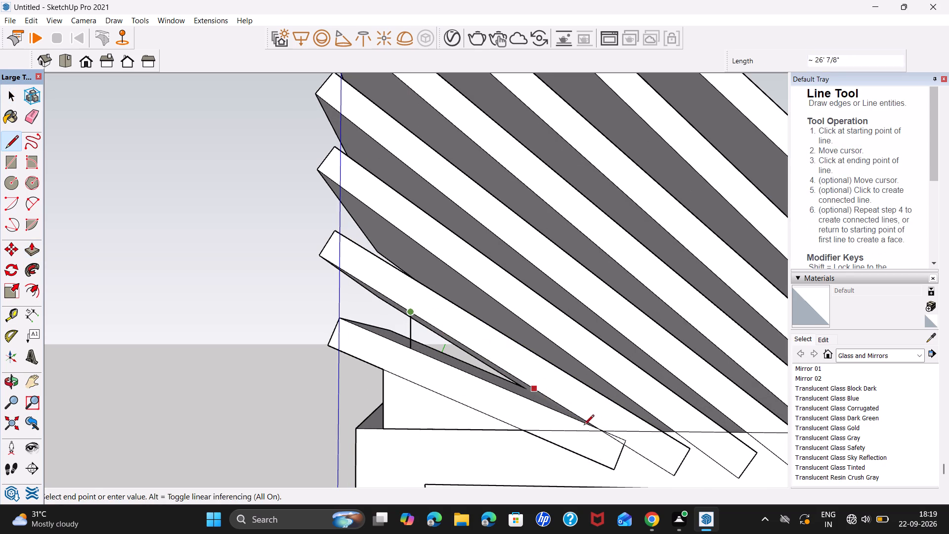
click(600, 429)
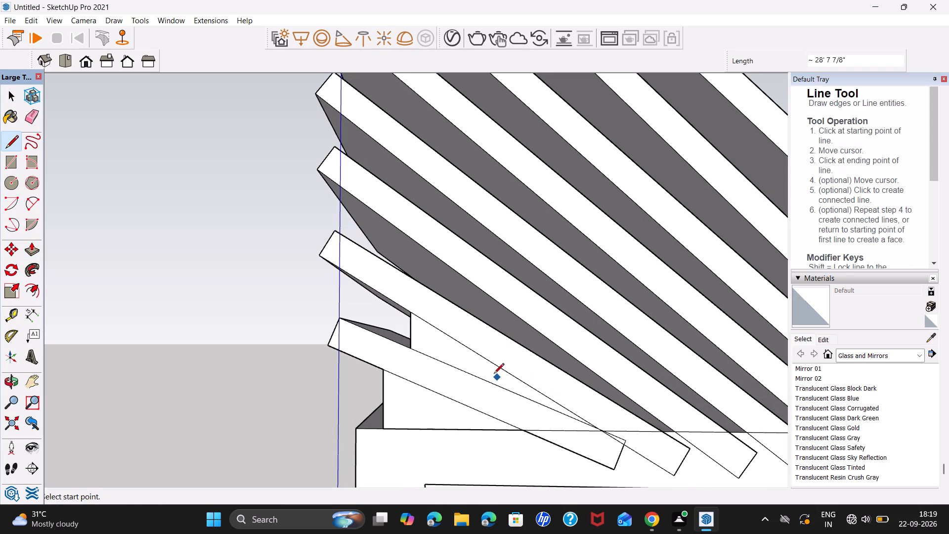
key(space)
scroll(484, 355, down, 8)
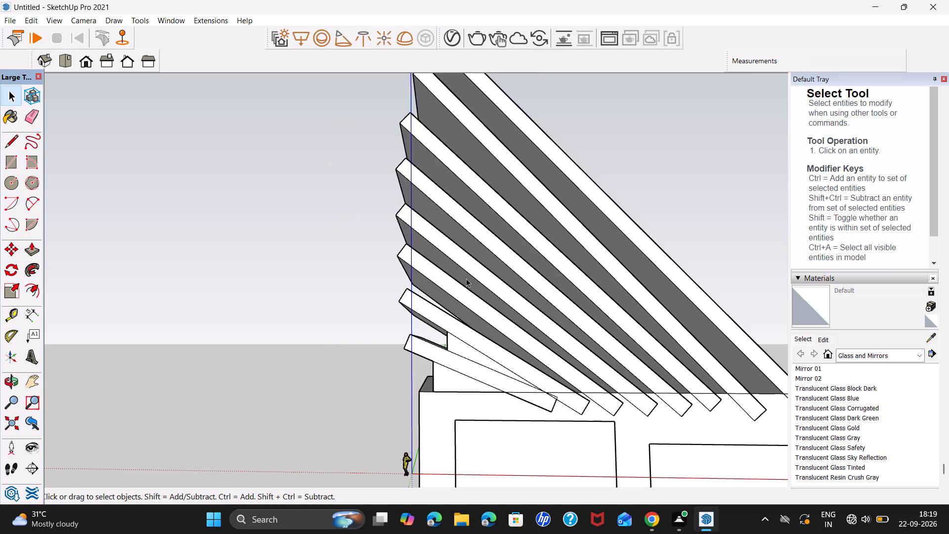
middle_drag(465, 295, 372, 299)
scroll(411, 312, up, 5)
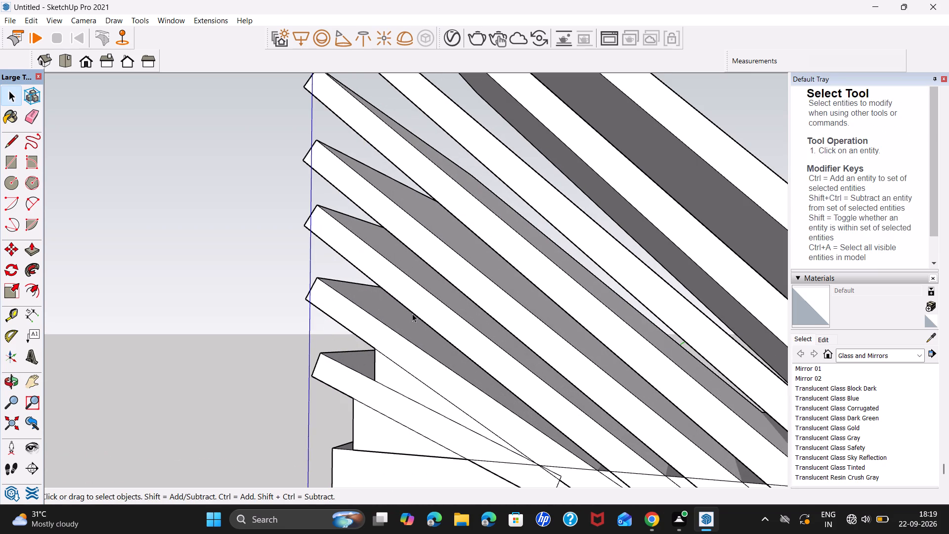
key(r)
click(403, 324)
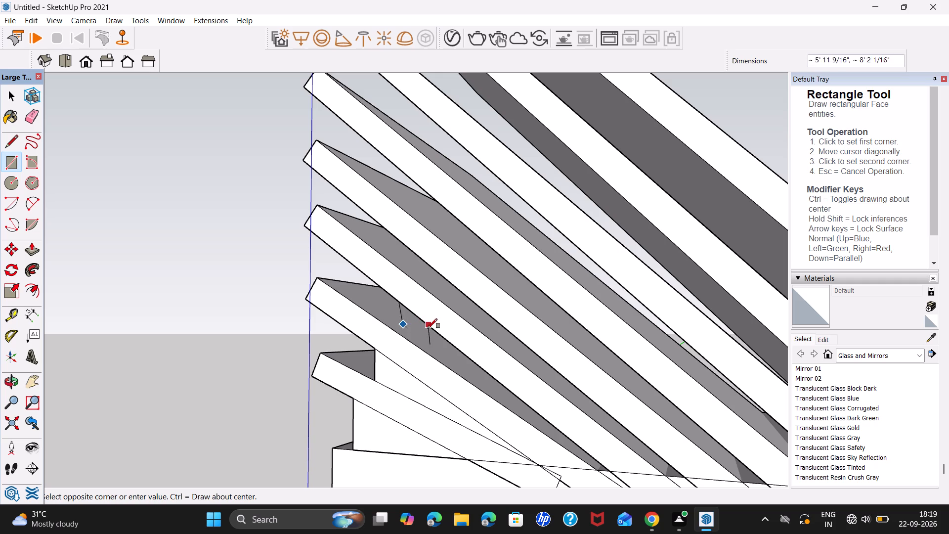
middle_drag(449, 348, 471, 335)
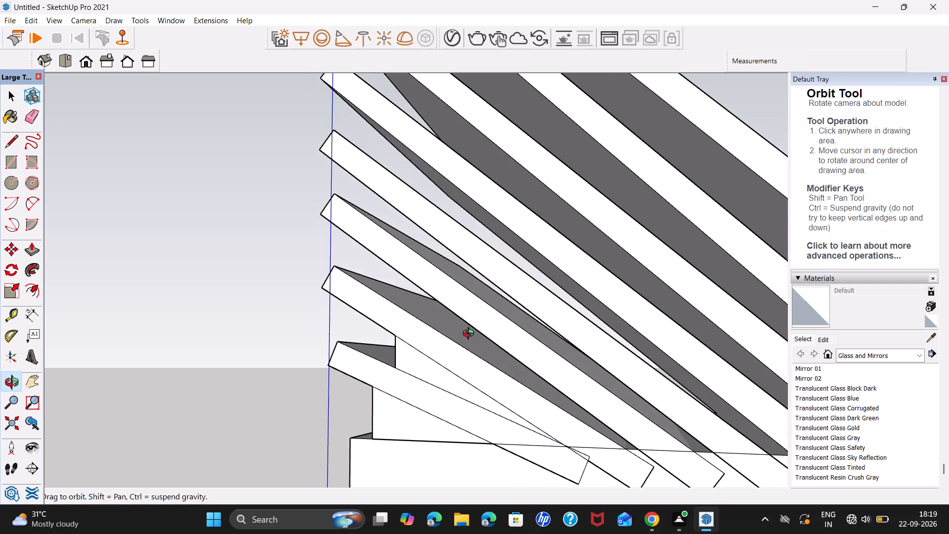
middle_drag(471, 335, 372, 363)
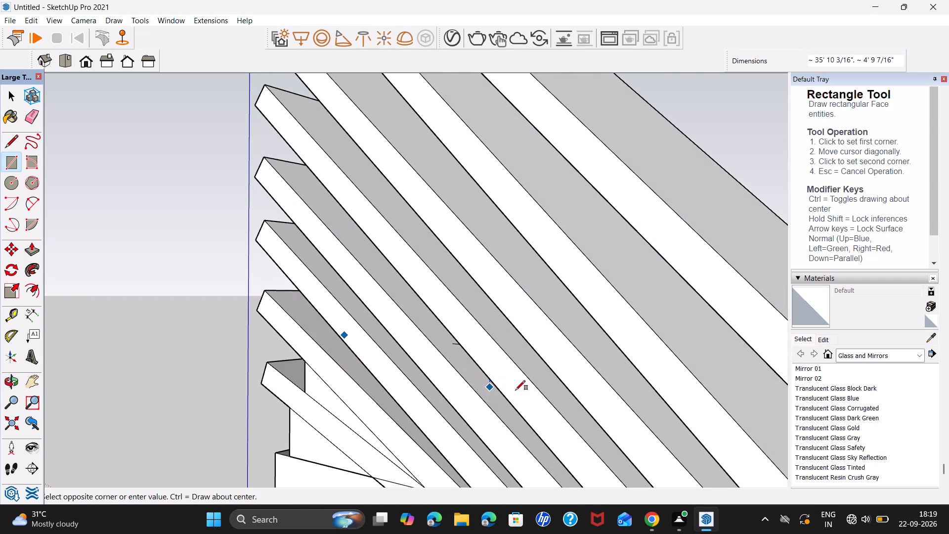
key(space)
Push/Pull the triangular infill face between the block and the lowest slab inward 9' 9 1/8".
middle_drag(366, 359, 421, 369)
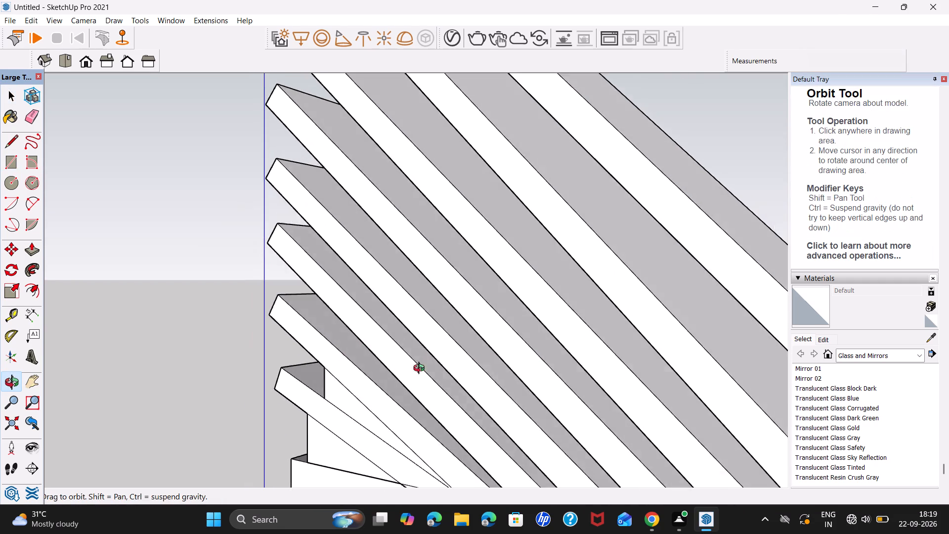
middle_drag(421, 369, 474, 337)
scroll(478, 343, down, 6)
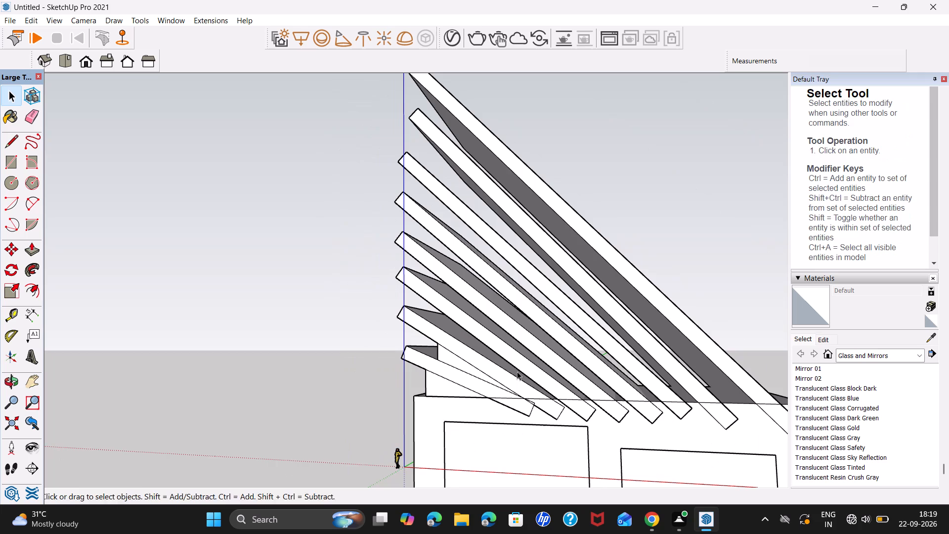
middle_drag(517, 371, 518, 322)
scroll(450, 336, up, 13)
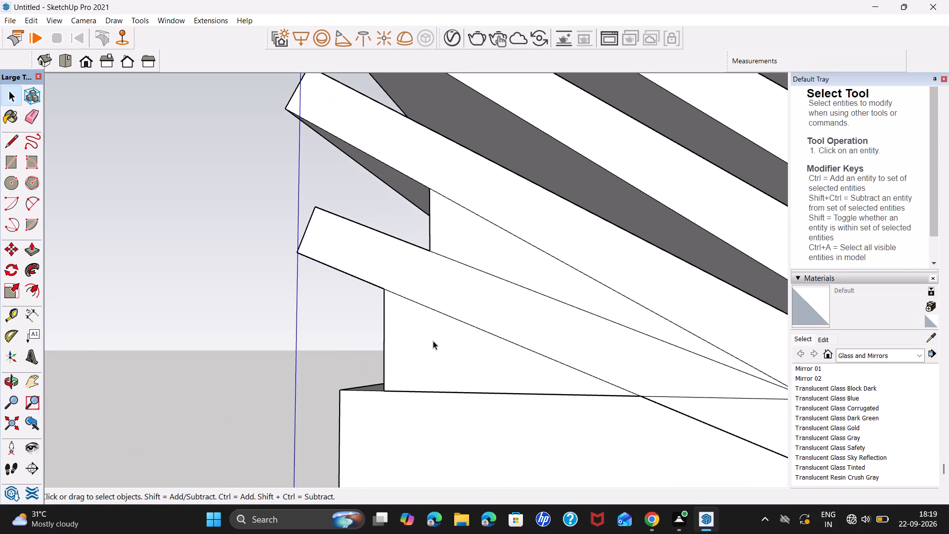
middle_drag(434, 364, 741, 370)
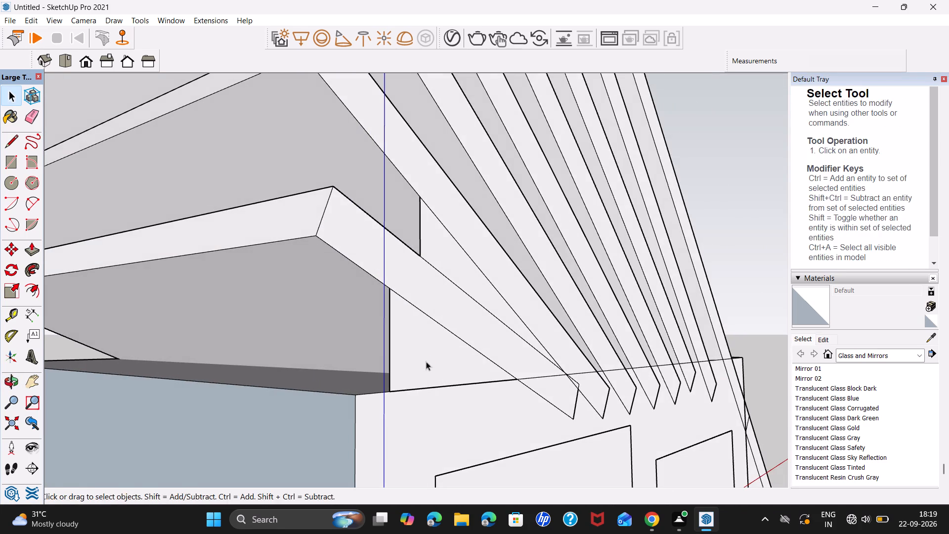
middle_drag(426, 361, 639, 422)
click(542, 365)
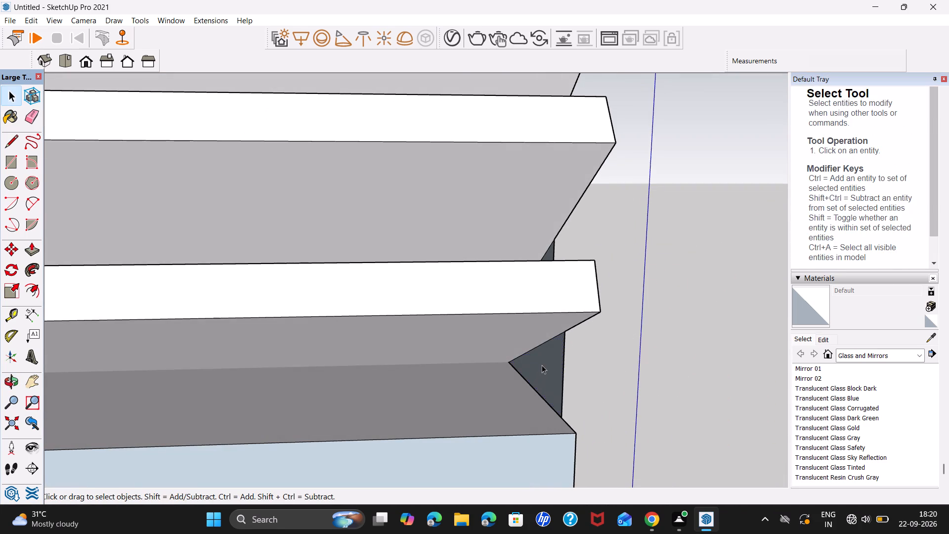
key(p)
click(542, 365)
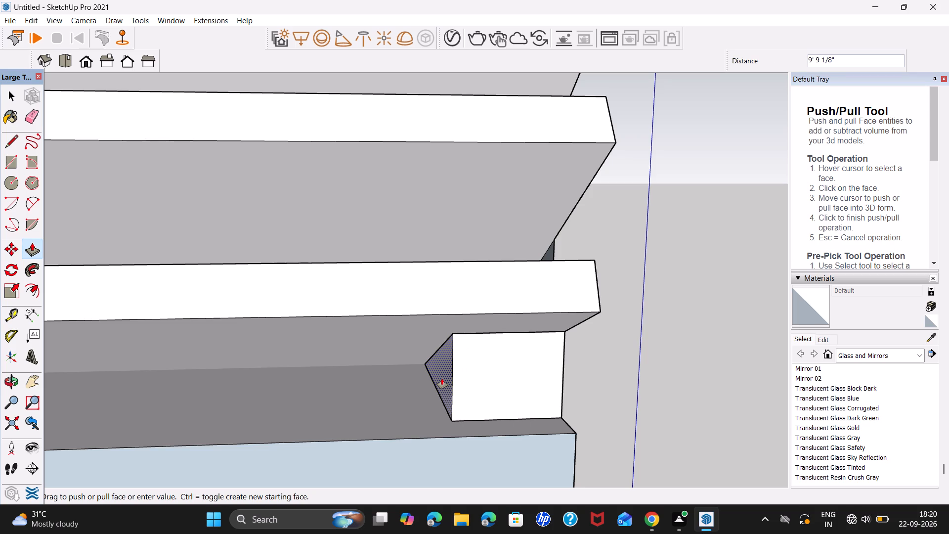
click(442, 378)
Push/Pull the triangular infill face between the lowest and second slabs inward 8' 8 5/16".
middle_drag(549, 280, 571, 366)
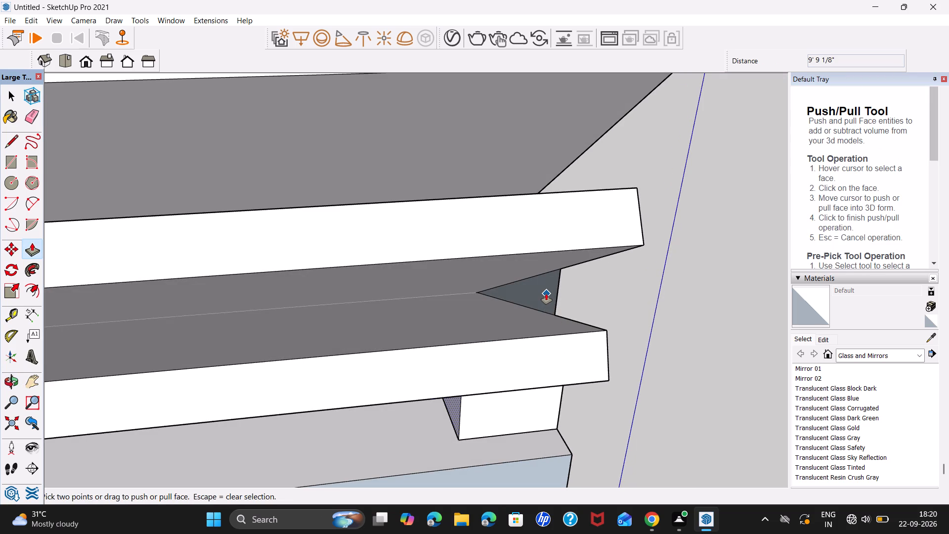
key(space)
click(546, 294)
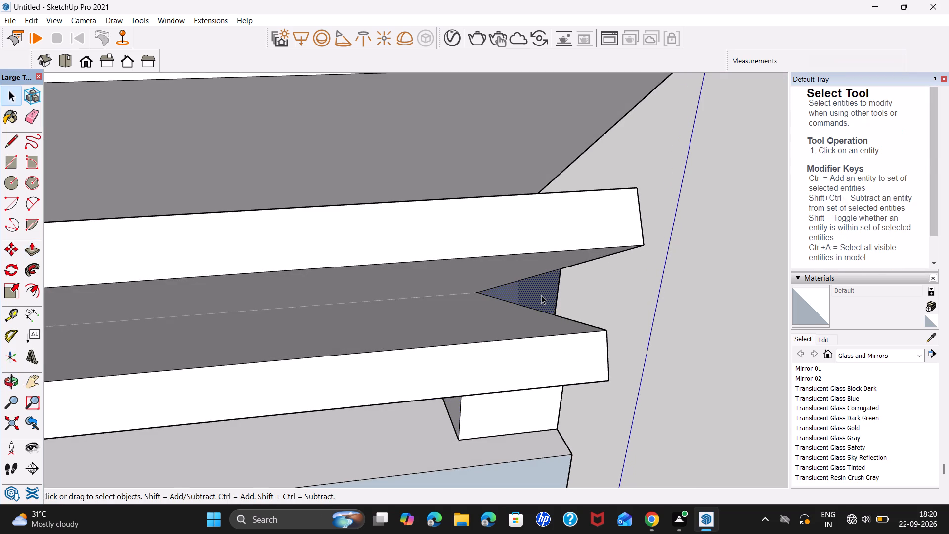
key(p)
click(541, 295)
click(458, 329)
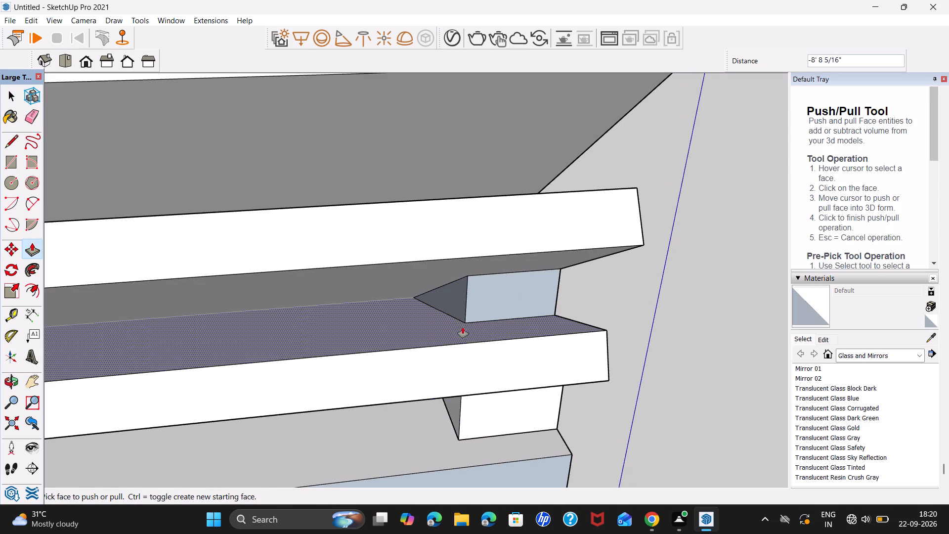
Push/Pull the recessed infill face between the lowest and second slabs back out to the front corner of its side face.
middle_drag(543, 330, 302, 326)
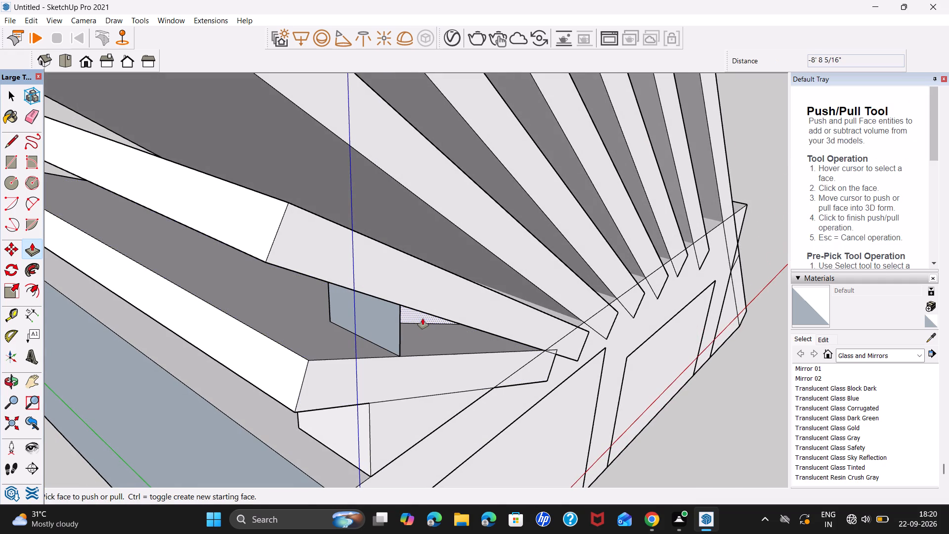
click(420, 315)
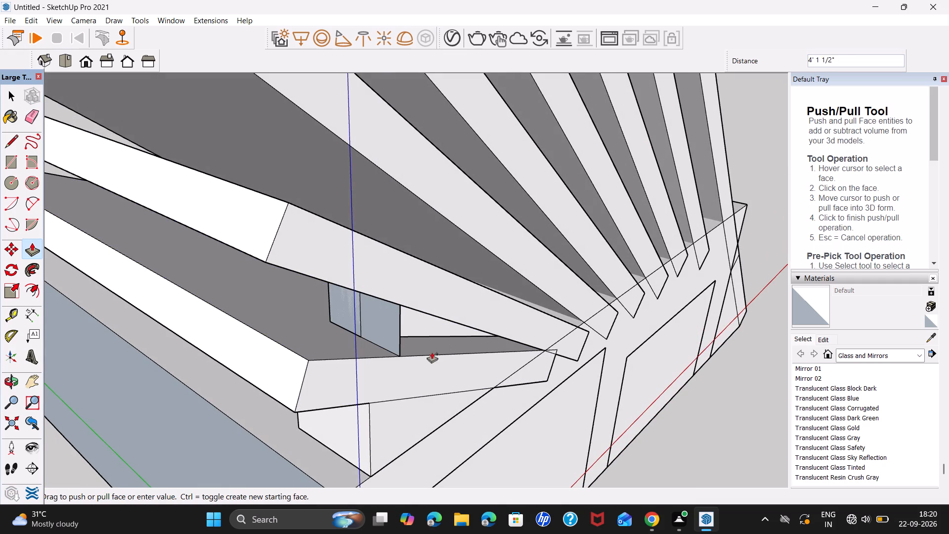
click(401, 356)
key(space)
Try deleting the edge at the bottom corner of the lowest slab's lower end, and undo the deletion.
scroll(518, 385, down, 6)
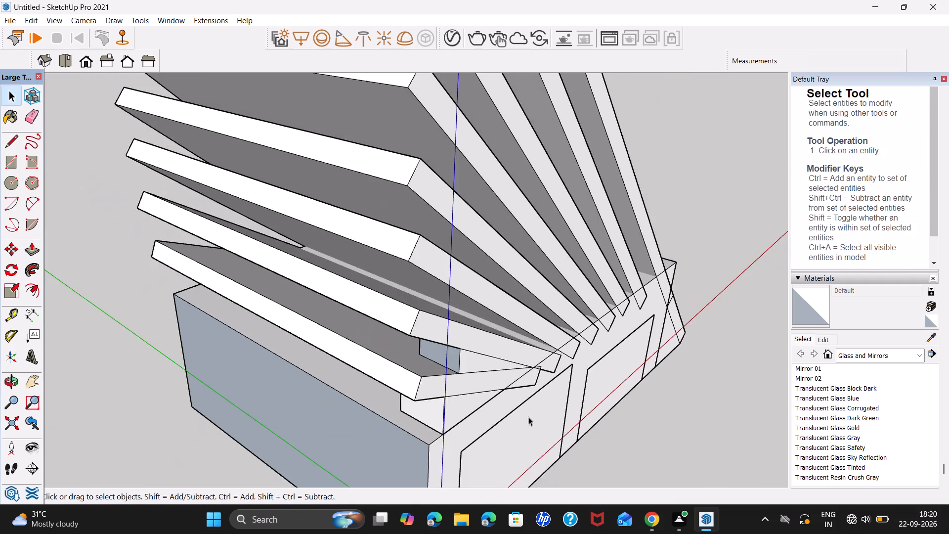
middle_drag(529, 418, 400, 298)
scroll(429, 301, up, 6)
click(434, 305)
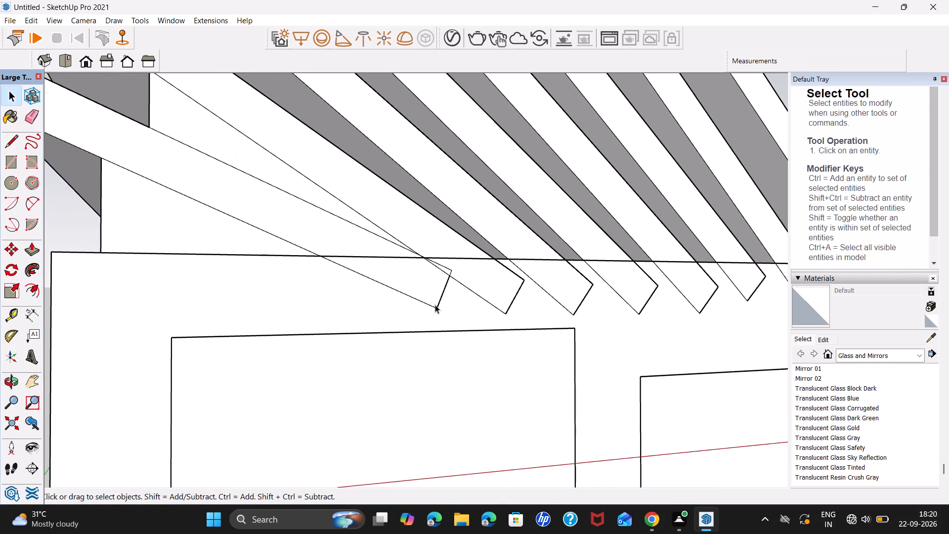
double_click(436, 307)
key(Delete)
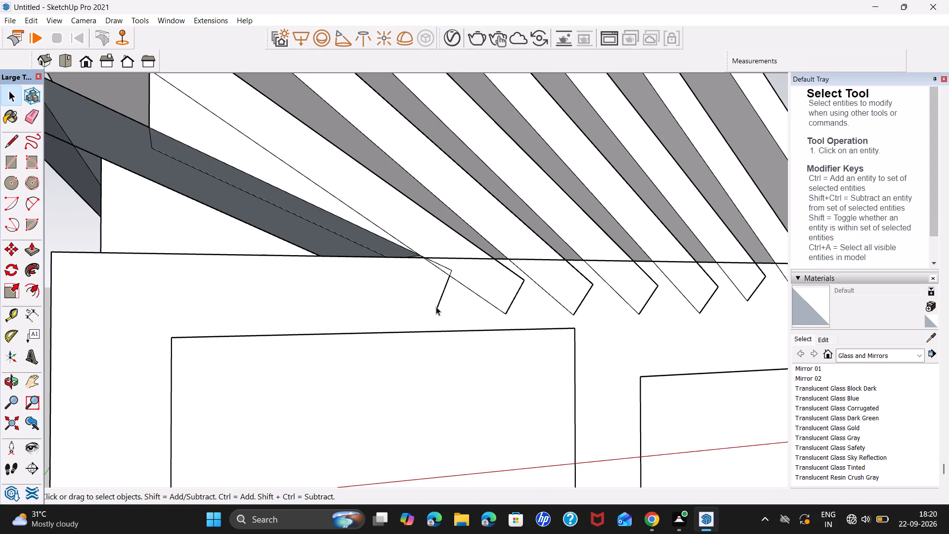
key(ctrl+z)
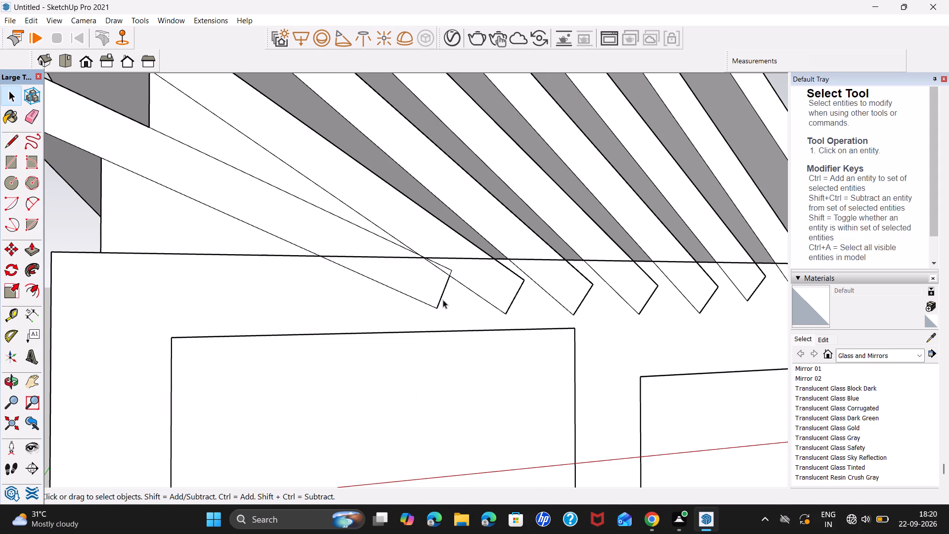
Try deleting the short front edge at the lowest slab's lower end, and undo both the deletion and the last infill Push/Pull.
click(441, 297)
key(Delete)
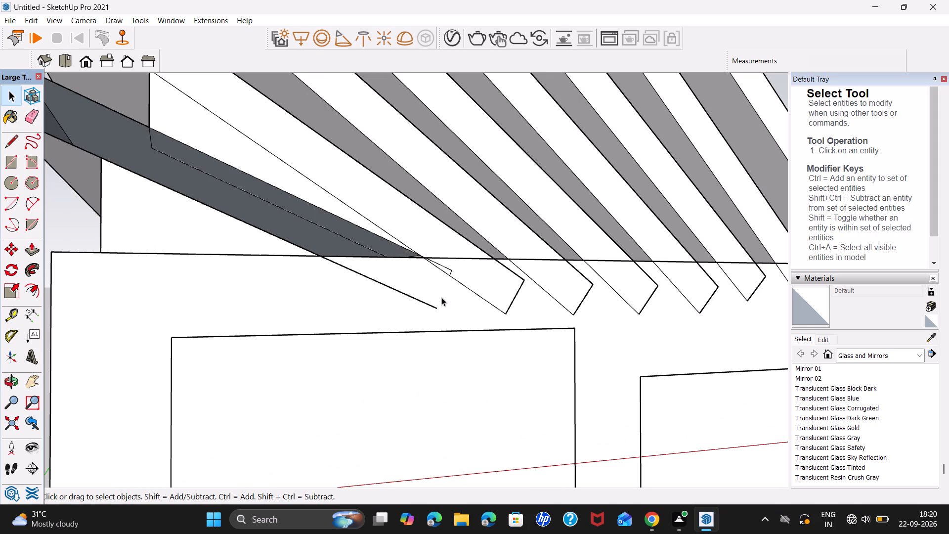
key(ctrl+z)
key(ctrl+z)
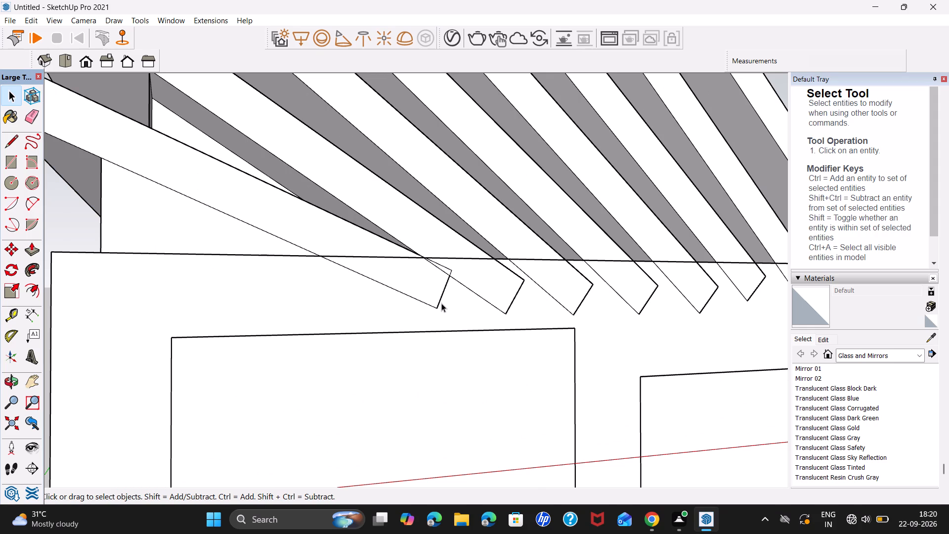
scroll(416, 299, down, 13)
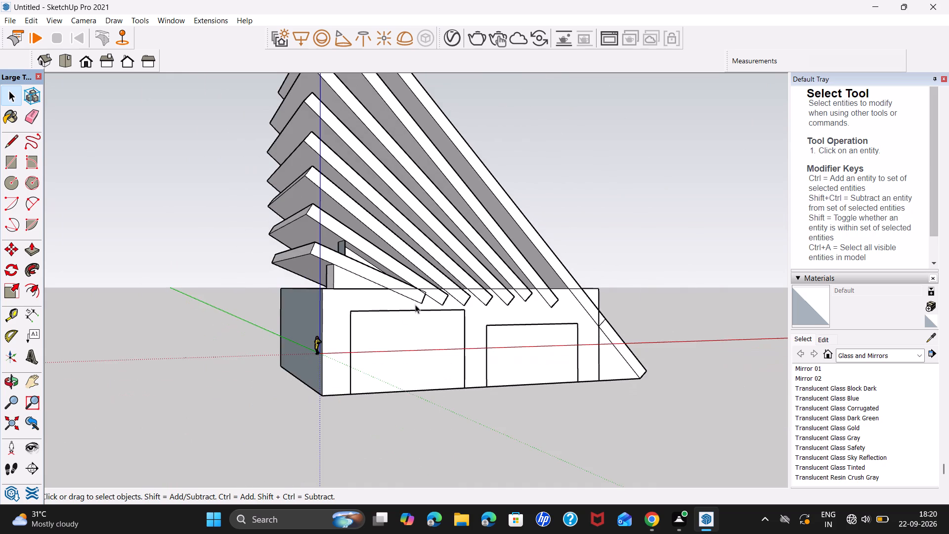
Push/Pull the recessed triangular infill face between the lowest and second slabs 8' 8 5/16" out towards the slabs' side.
middle_drag(414, 312, 357, 334)
scroll(322, 272, up, 12)
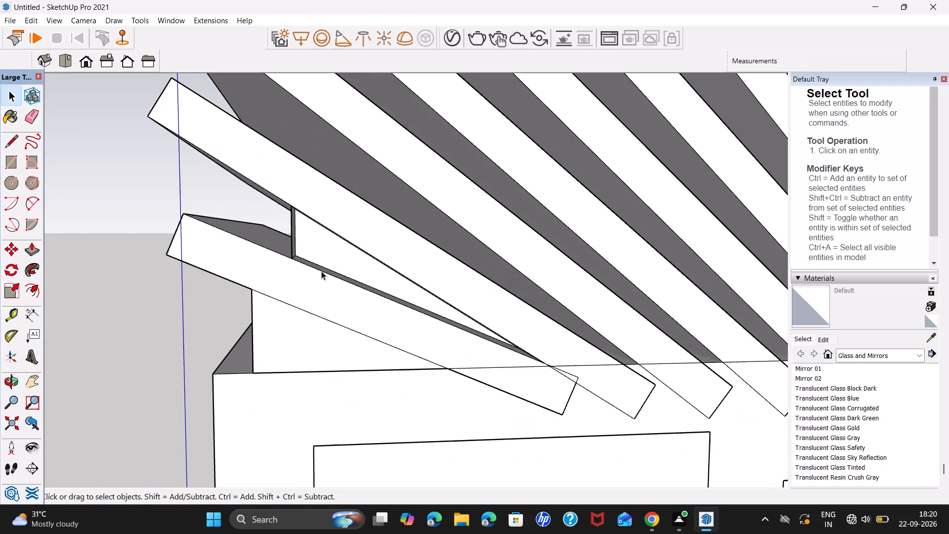
click(328, 262)
key(p)
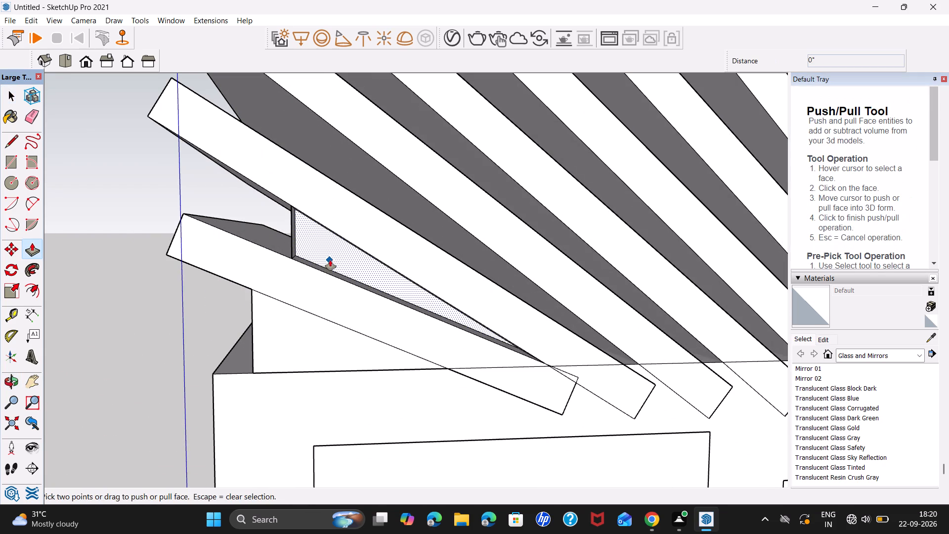
click(330, 260)
middle_drag(321, 269, 470, 268)
middle_drag(323, 261, 497, 307)
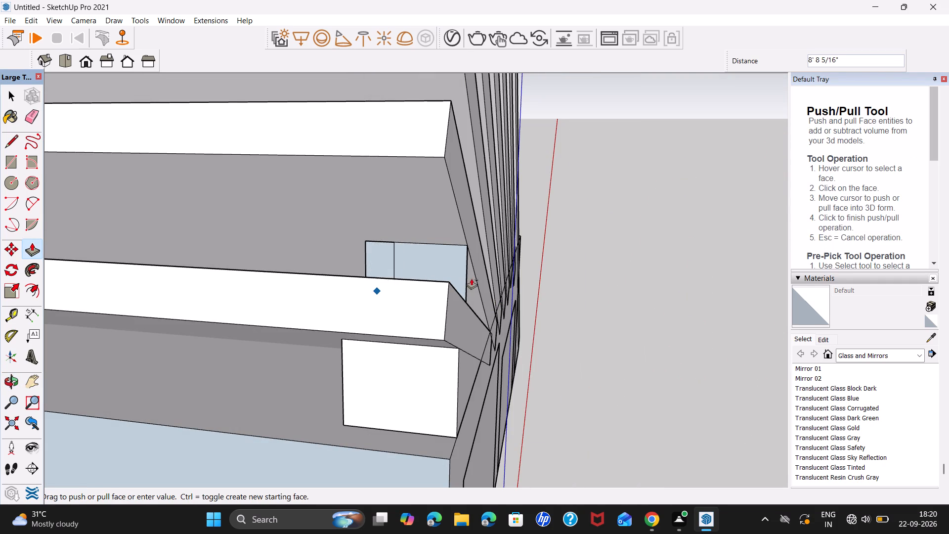
click(467, 302)
middle_drag(517, 316, 416, 301)
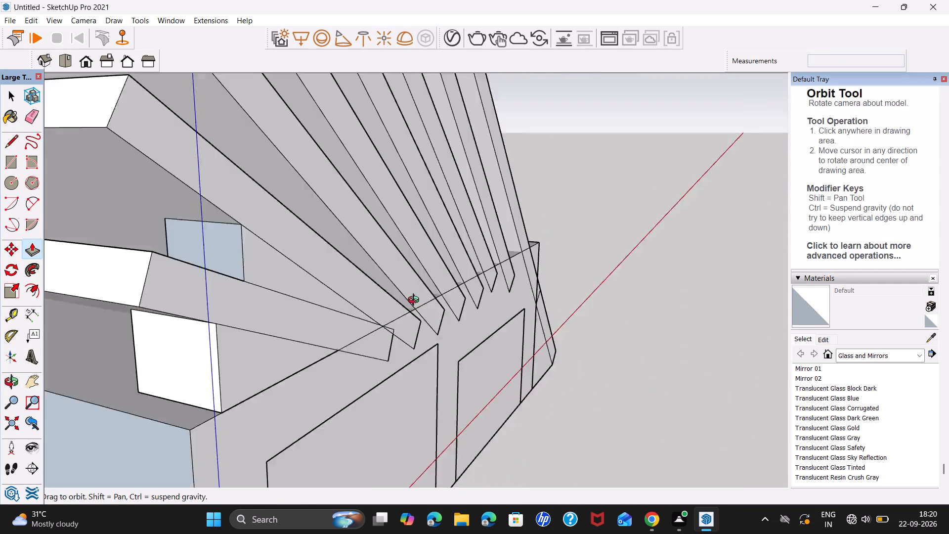
middle_drag(416, 301, 406, 298)
scroll(422, 303, down, 5)
key(space)
click(657, 340)
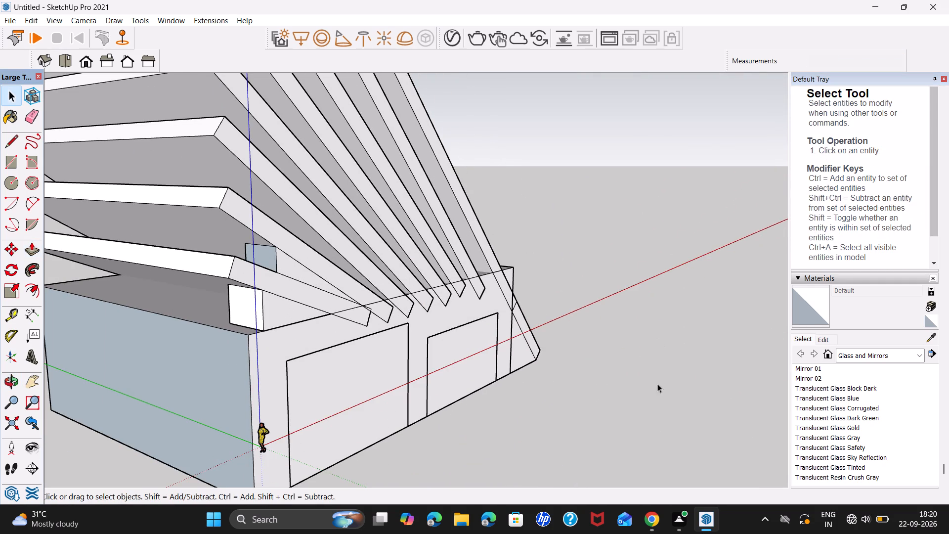
Examine the slab stack, its infills and the base block from the side around to the sloped end opening.
middle_drag(622, 423, 382, 366)
scroll(419, 342, down, 6)
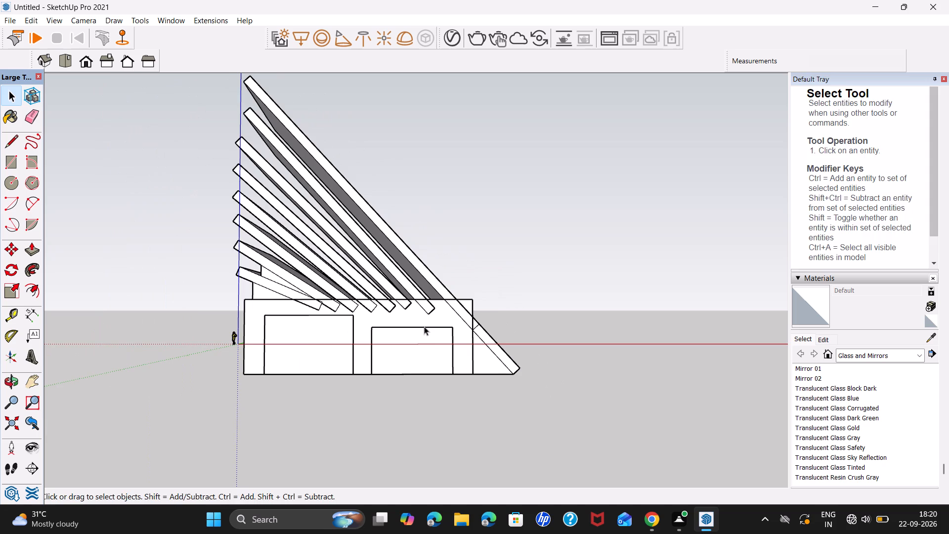
middle_drag(424, 326, 551, 352)
scroll(500, 356, up, 4)
middle_drag(535, 359, 527, 390)
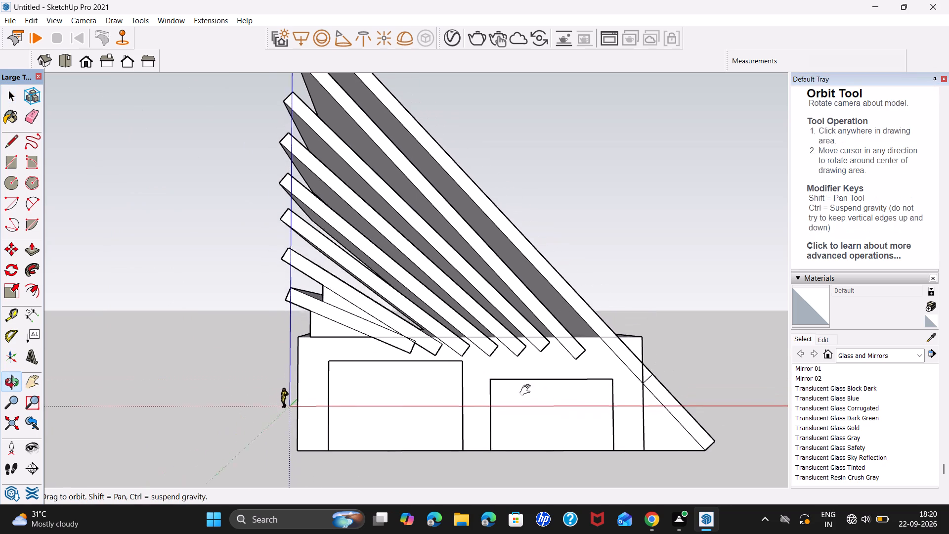
middle_drag(527, 390, 443, 405)
scroll(460, 395, down, 5)
middle_drag(508, 395, 482, 403)
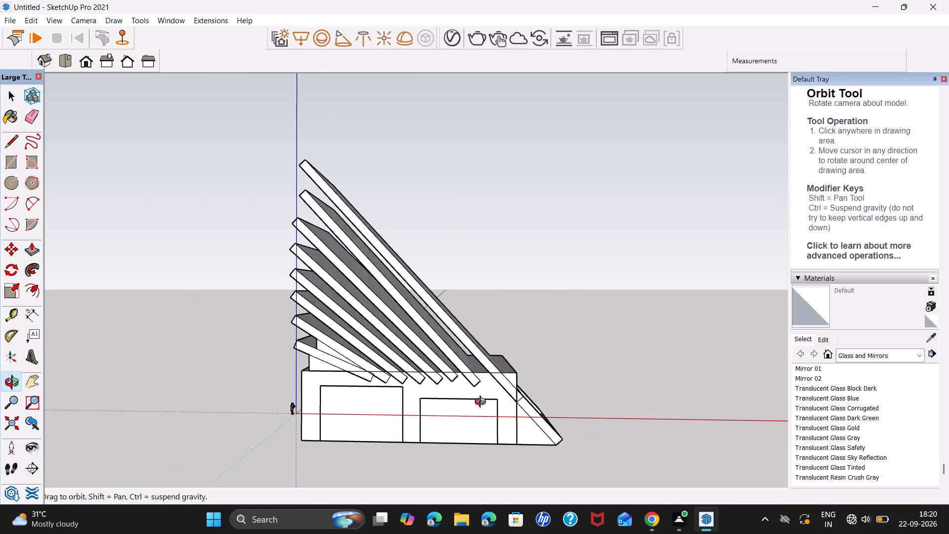
middle_drag(482, 403, 443, 406)
scroll(442, 405, up, 4)
shift+middle_drag(456, 398, 471, 421)
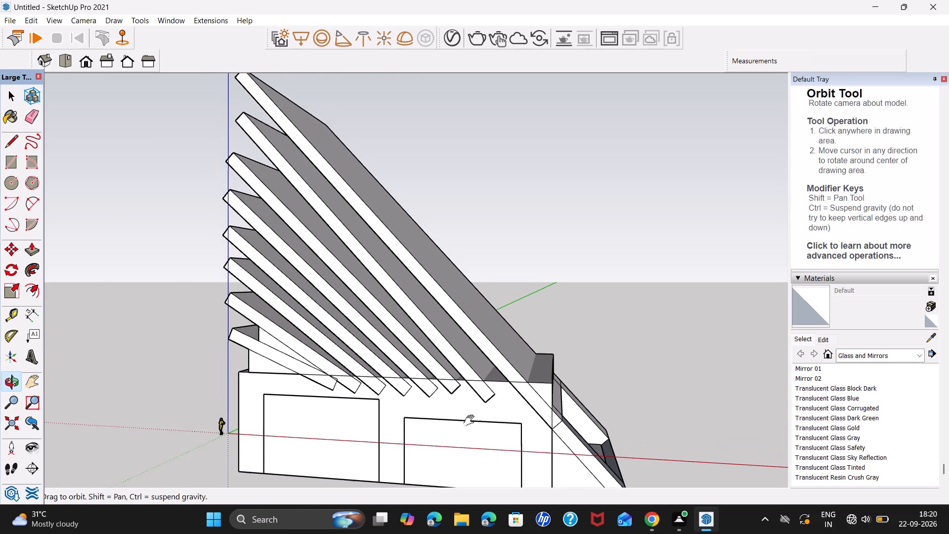
shift+middle_drag(471, 421, 476, 427)
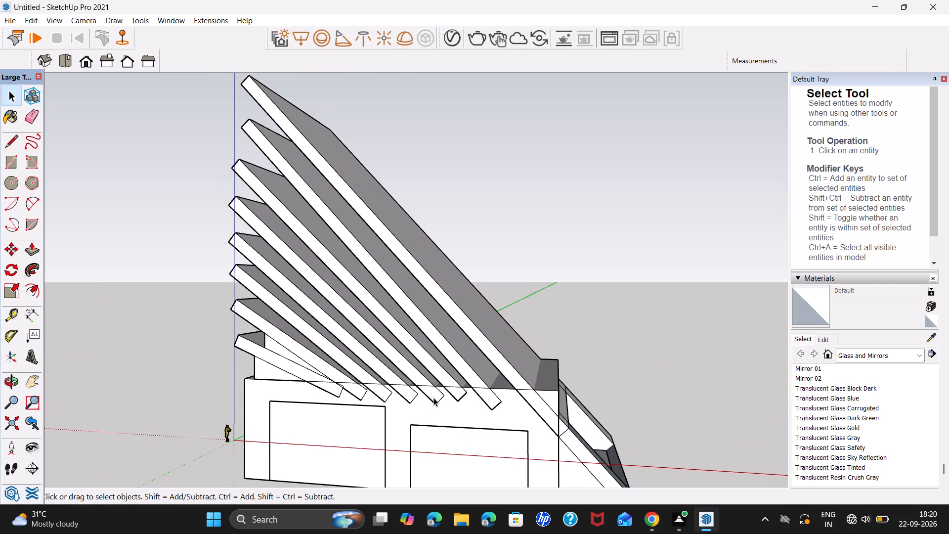
middle_drag(557, 378, 454, 386)
scroll(493, 383, down, 4)
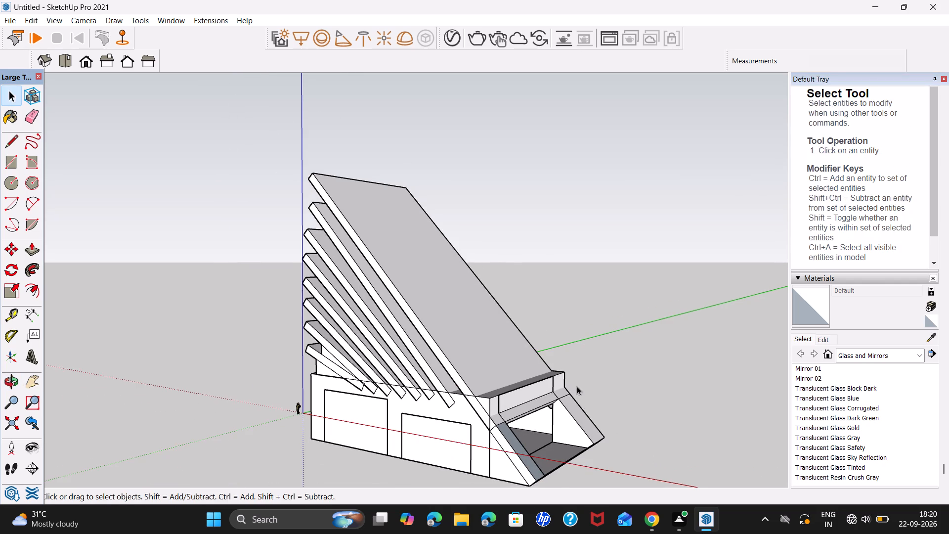
middle_drag(577, 386, 447, 403)
middle_drag(536, 409, 484, 409)
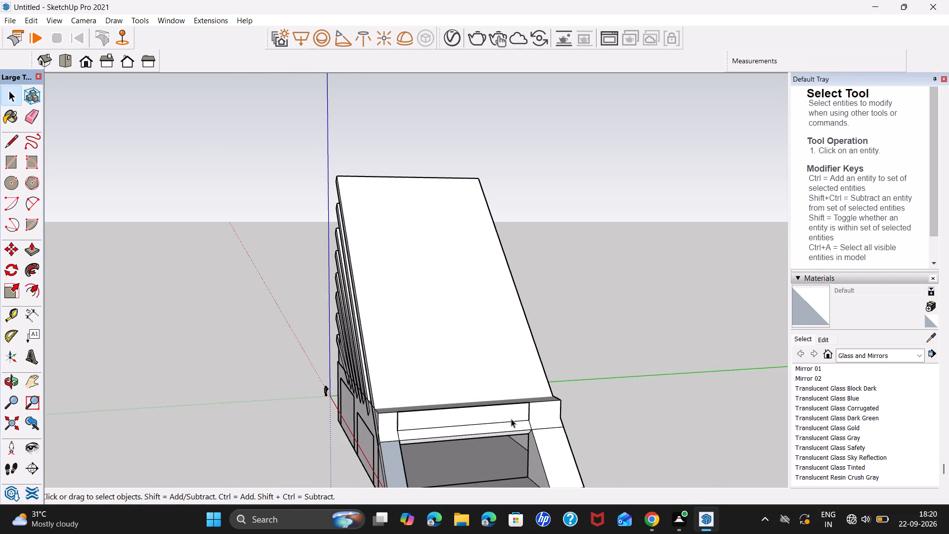
middle_drag(518, 419, 511, 390)
Push/Pull the strip face above the base block's sloped end opening about 7' 2 1/4" to the large slab's edge.
click(542, 386)
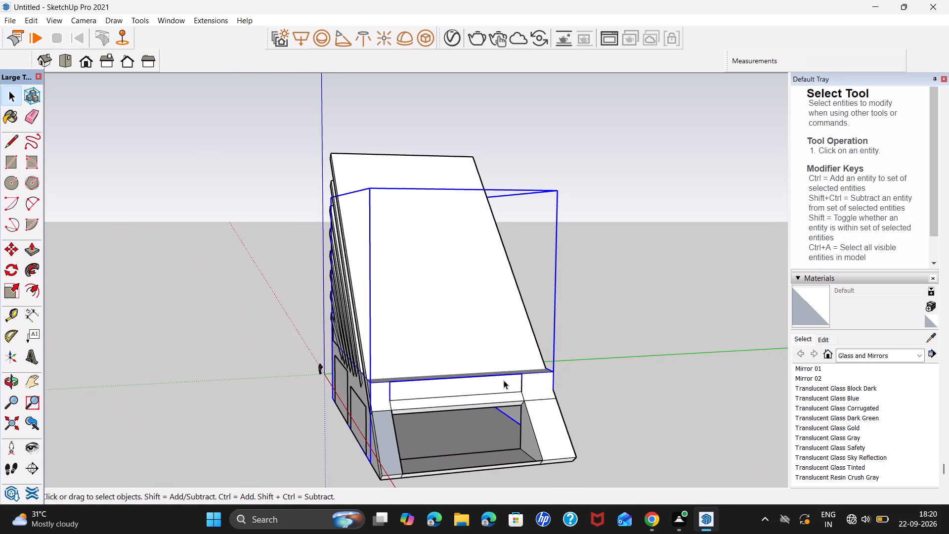
triple_click(498, 382)
click(502, 384)
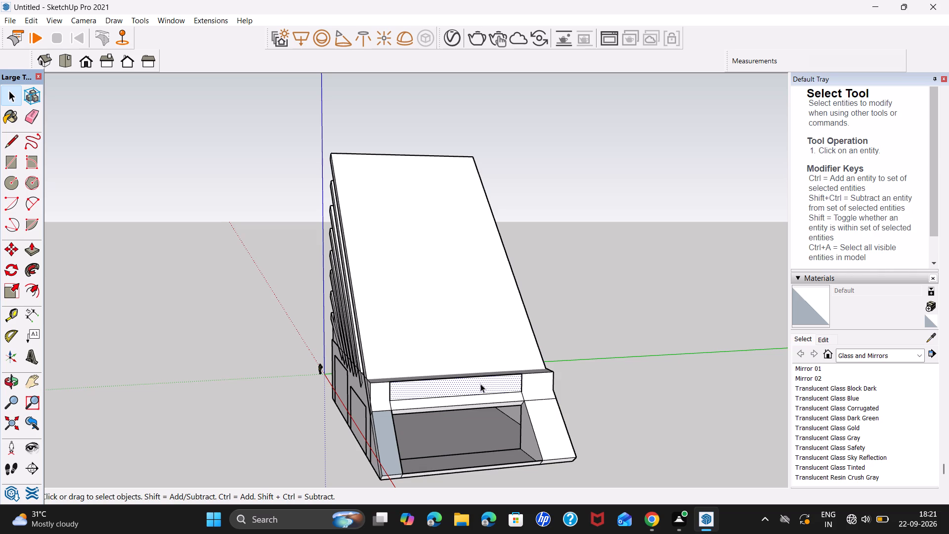
key(p)
click(480, 384)
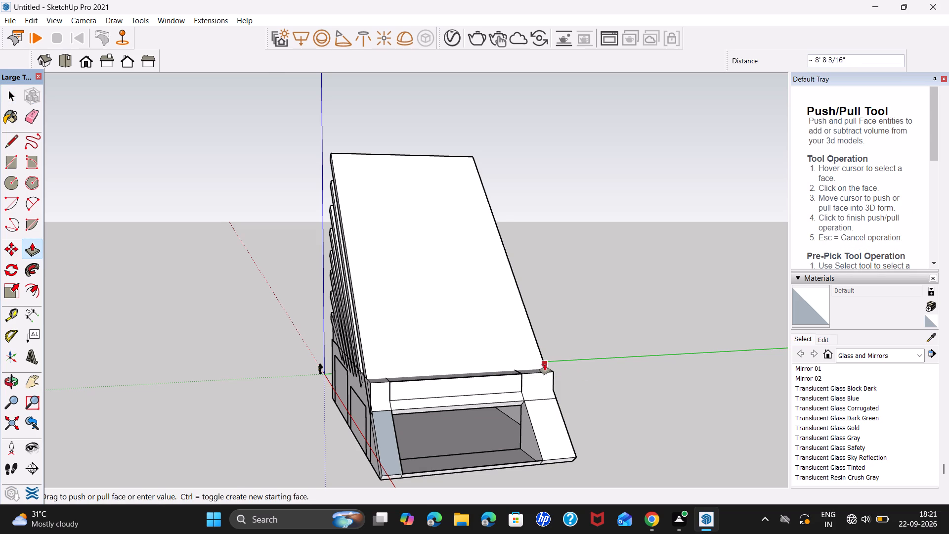
scroll(542, 364, up, 7)
middle_drag(543, 363, 456, 387)
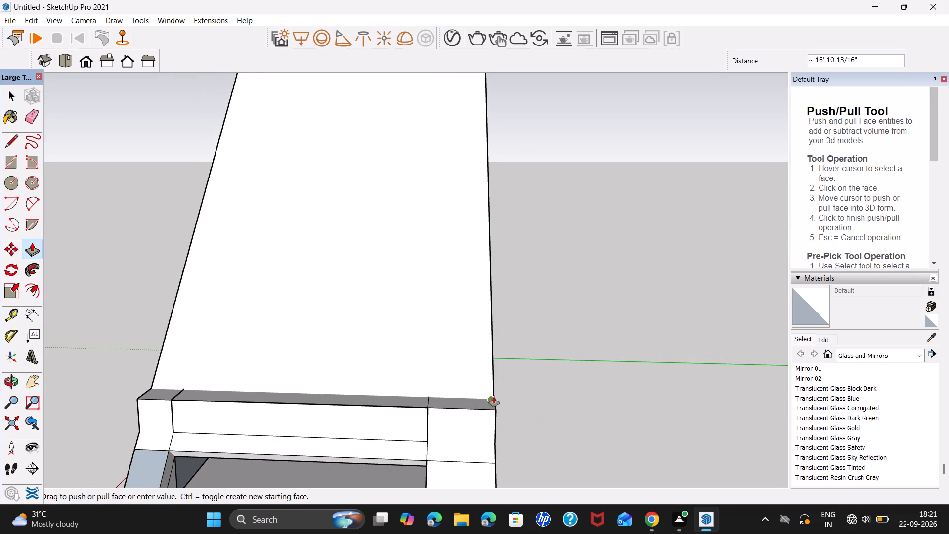
click(495, 395)
Push/Pull the strip face above the end opening again by about 7' 2 1/4", using the block's top edge as reference.
scroll(536, 389, down, 7)
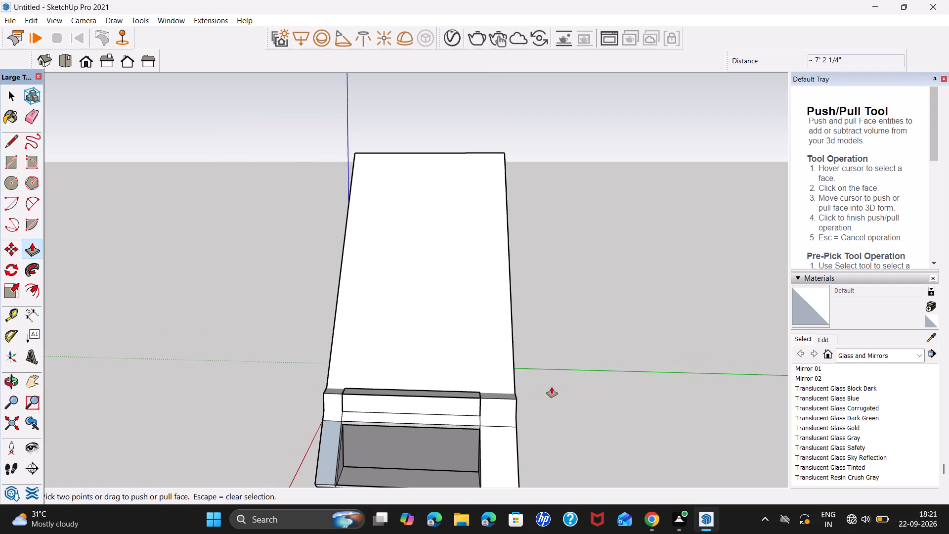
middle_drag(555, 389, 533, 348)
middle_drag(530, 355, 531, 399)
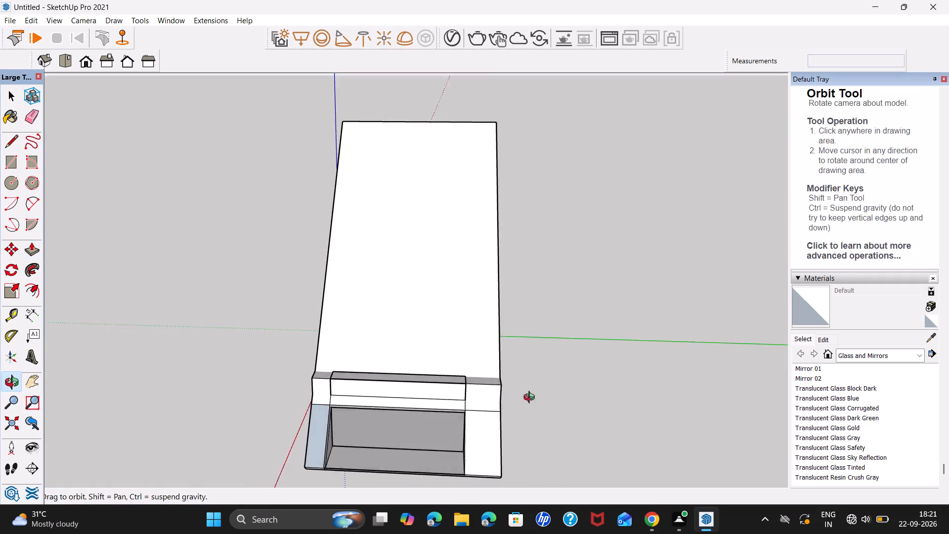
middle_drag(531, 399, 525, 452)
scroll(444, 421, up, 6)
middle_drag(528, 416, 533, 313)
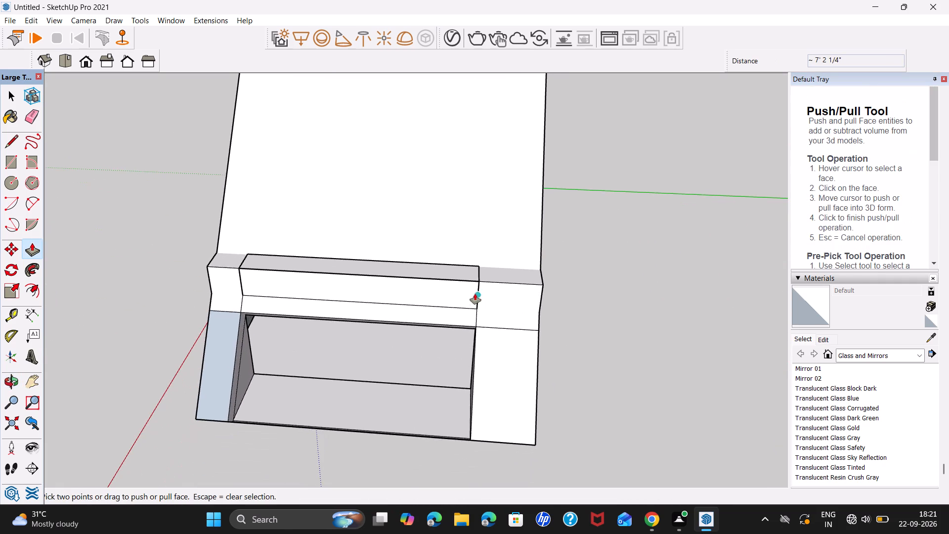
scroll(475, 292, up, 7)
middle_drag(587, 349, 732, 331)
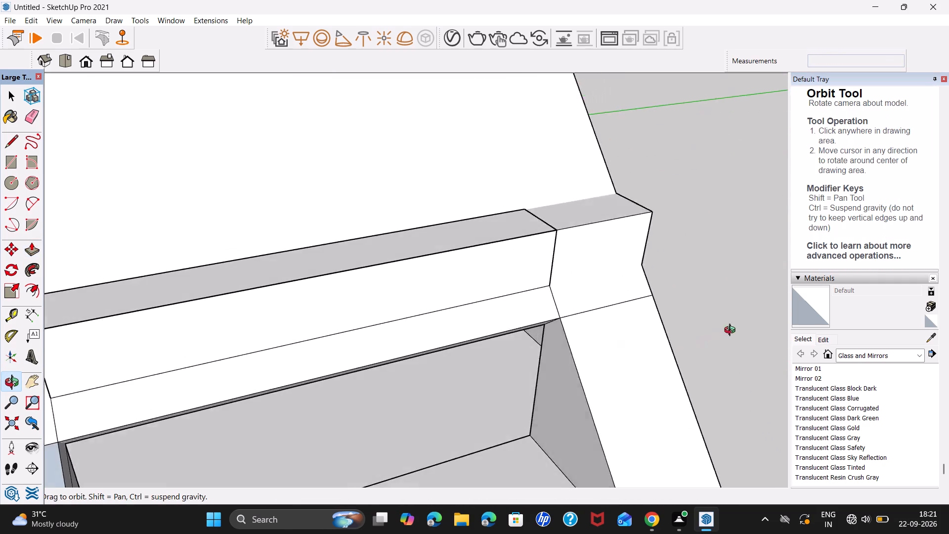
middle_drag(732, 331, 776, 318)
click(607, 231)
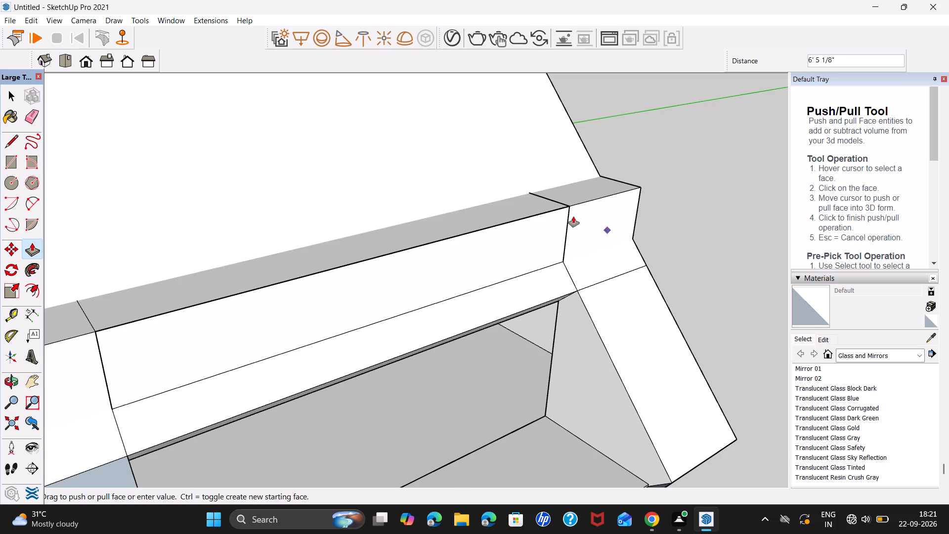
scroll(574, 218, down, 8)
scroll(524, 253, down, 5)
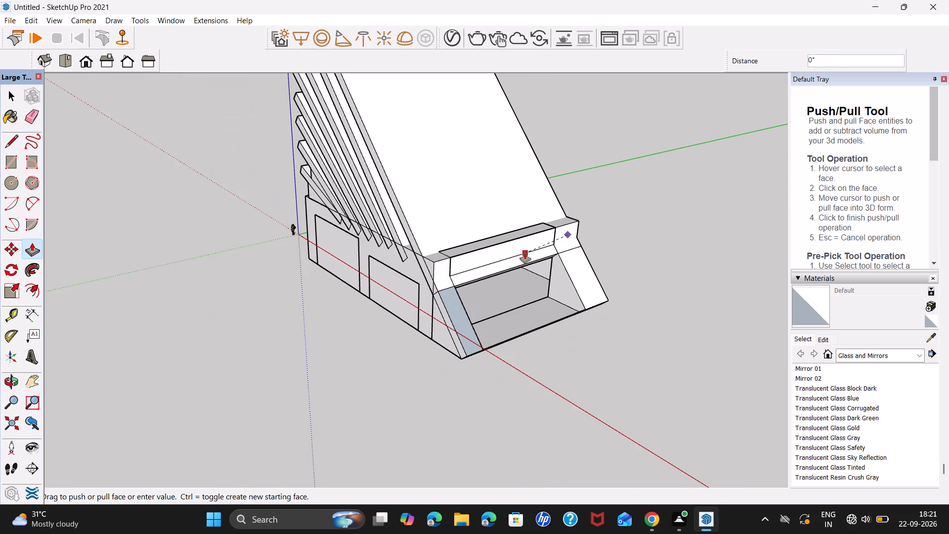
shift+middle_drag(534, 251, 616, 281)
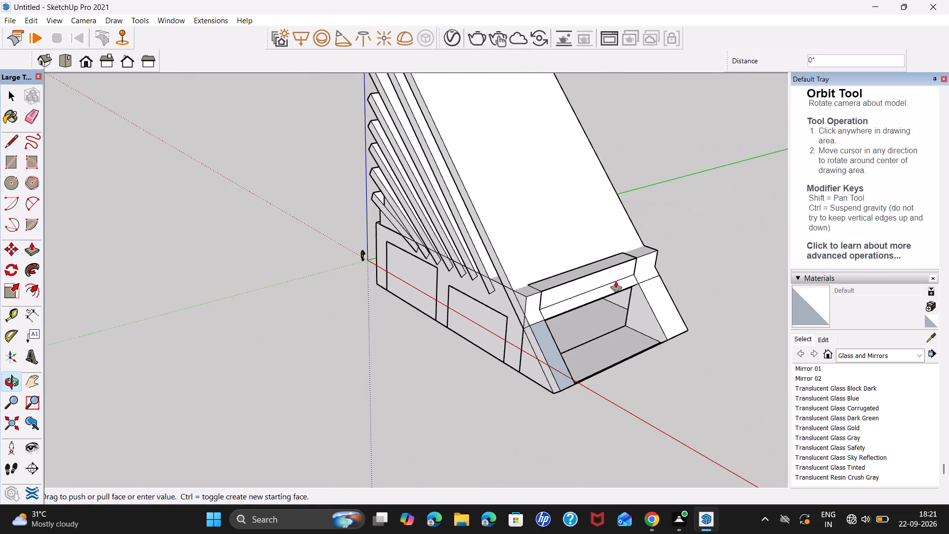
scroll(545, 286, up, 4)
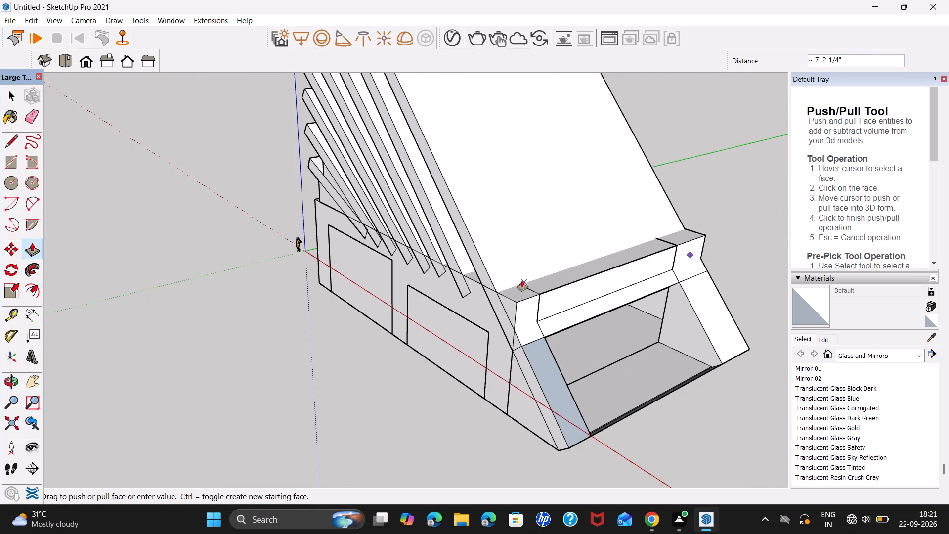
click(518, 282)
Delete the strip face above the base block's sloped end opening.
key(space)
click(582, 297)
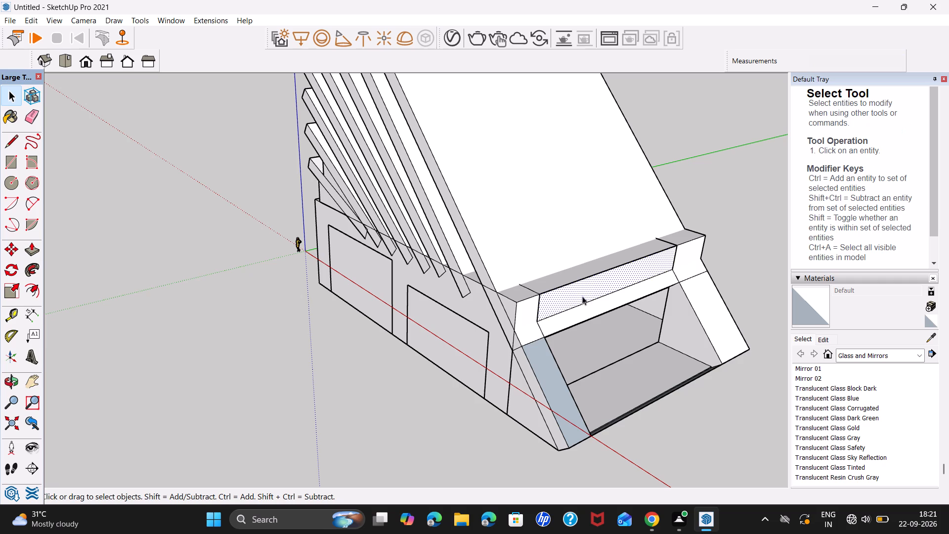
key(Delete)
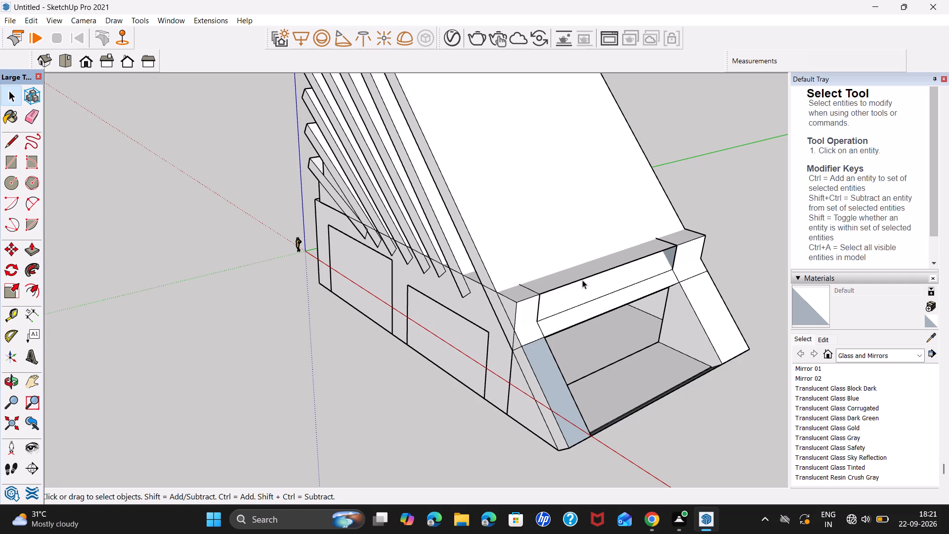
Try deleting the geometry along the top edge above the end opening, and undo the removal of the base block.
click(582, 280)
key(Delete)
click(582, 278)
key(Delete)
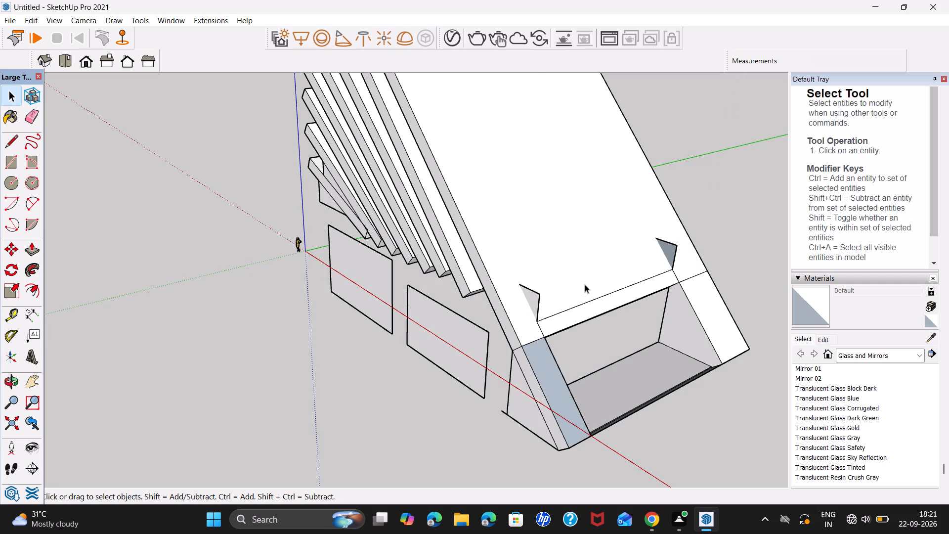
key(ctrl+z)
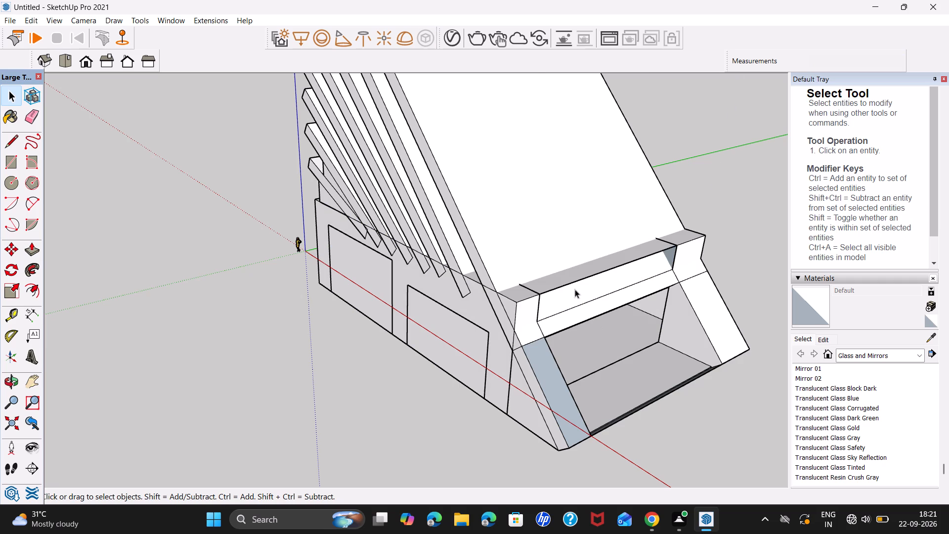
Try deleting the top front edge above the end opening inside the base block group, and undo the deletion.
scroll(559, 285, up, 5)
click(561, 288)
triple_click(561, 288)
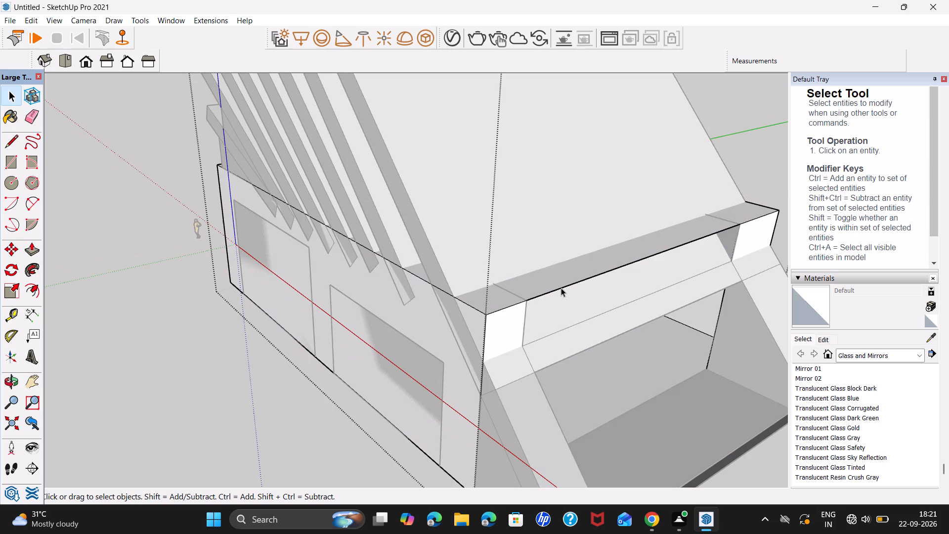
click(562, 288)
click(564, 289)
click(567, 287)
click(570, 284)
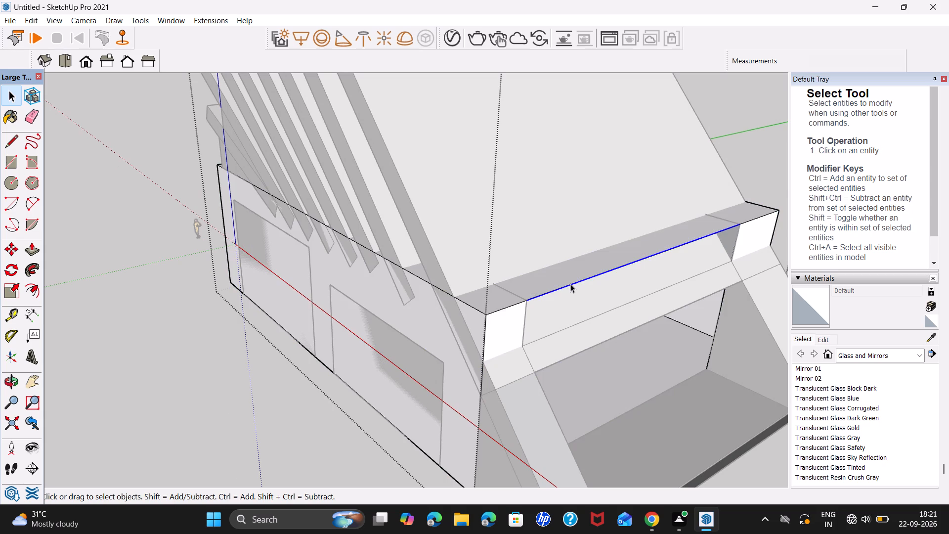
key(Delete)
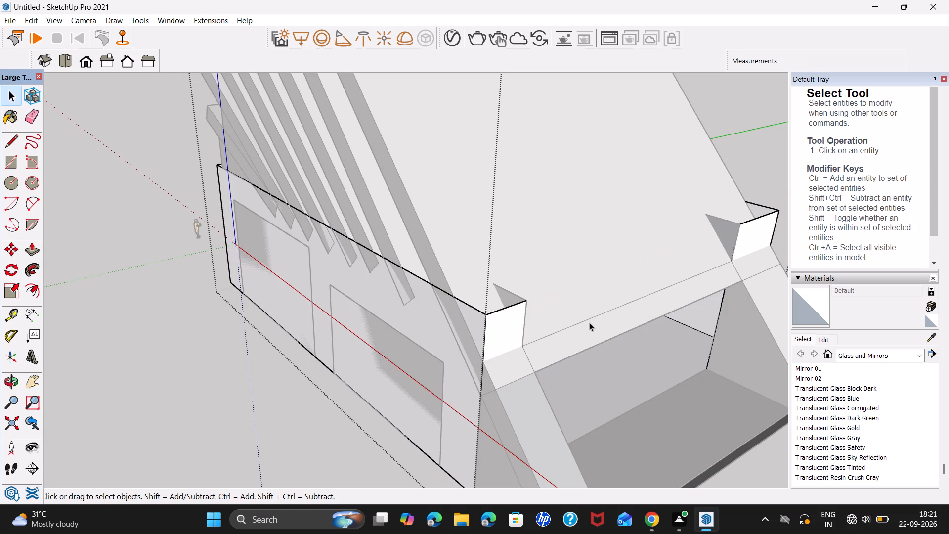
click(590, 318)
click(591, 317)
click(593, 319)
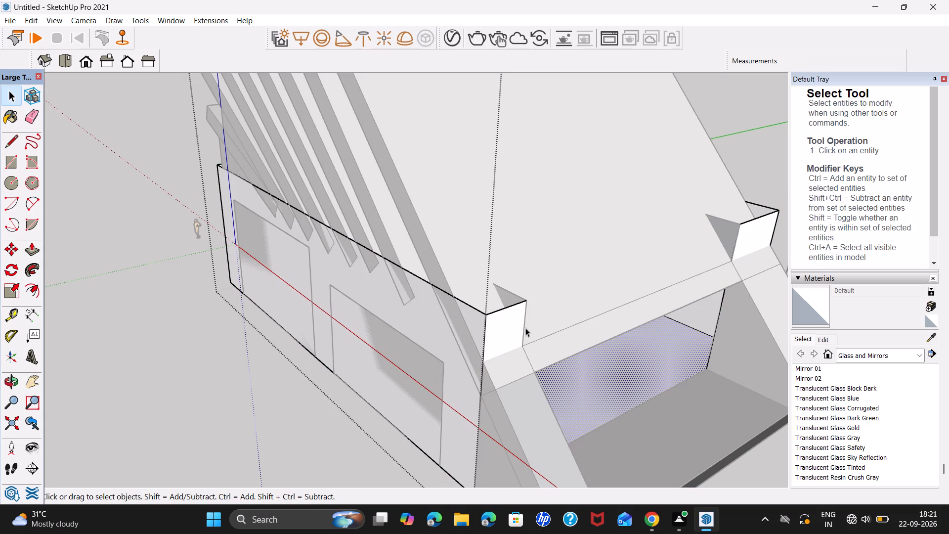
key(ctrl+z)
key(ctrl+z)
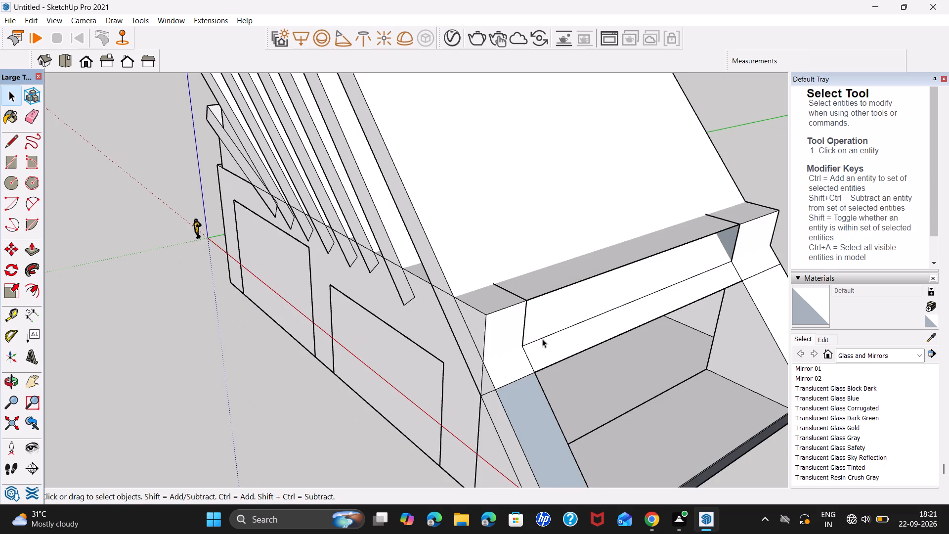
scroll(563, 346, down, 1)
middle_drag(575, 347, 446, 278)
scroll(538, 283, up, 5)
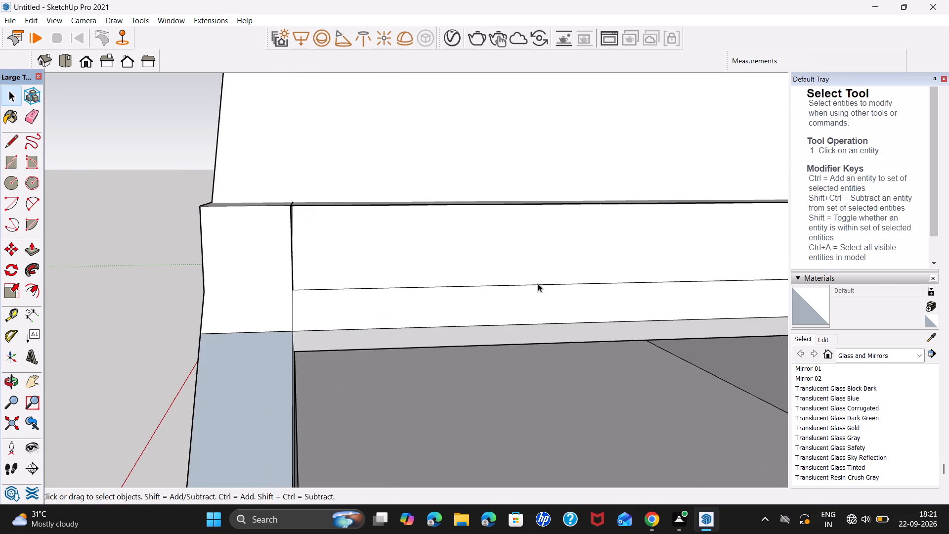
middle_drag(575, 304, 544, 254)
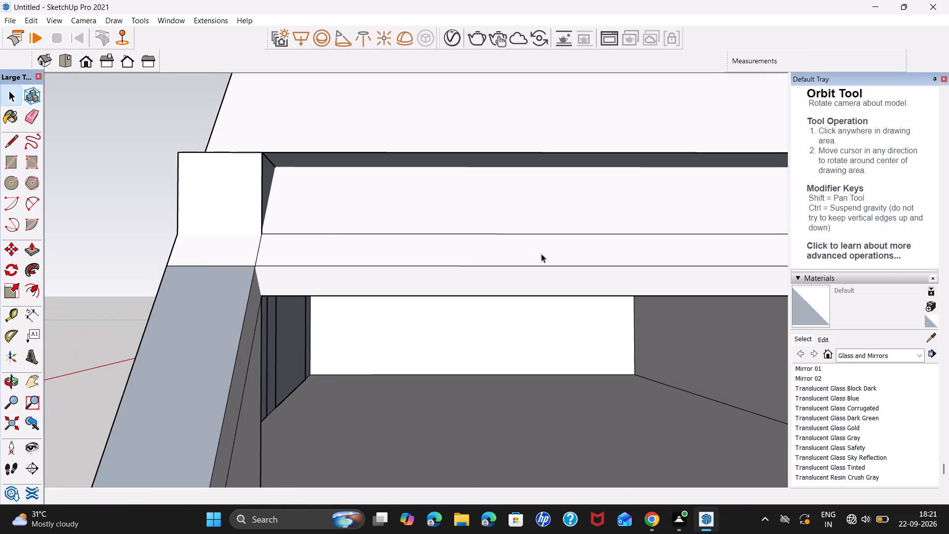
Push/Pull the two corner faces flanking the recess above the base block's end opening back by about 7' 2 1/4".
triple_click(236, 175)
click(243, 183)
click(249, 191)
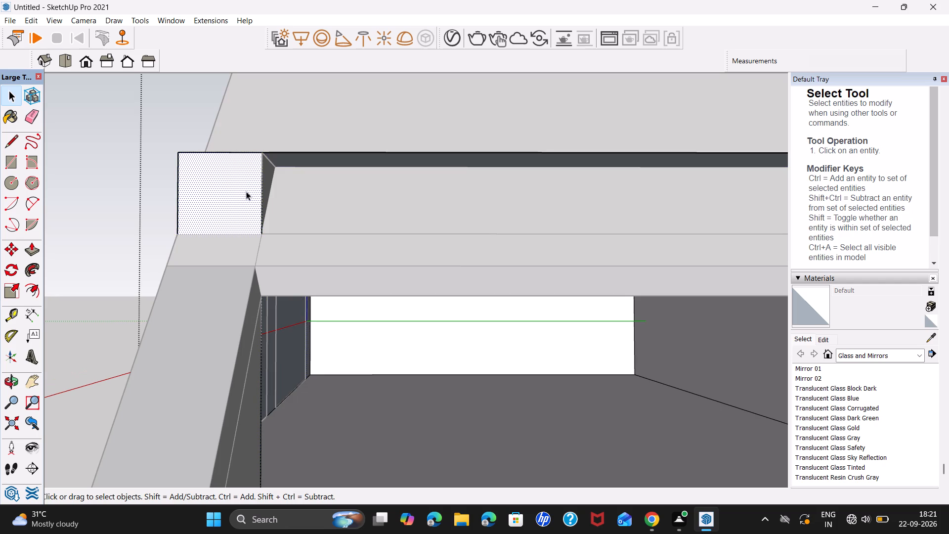
key(p)
click(244, 191)
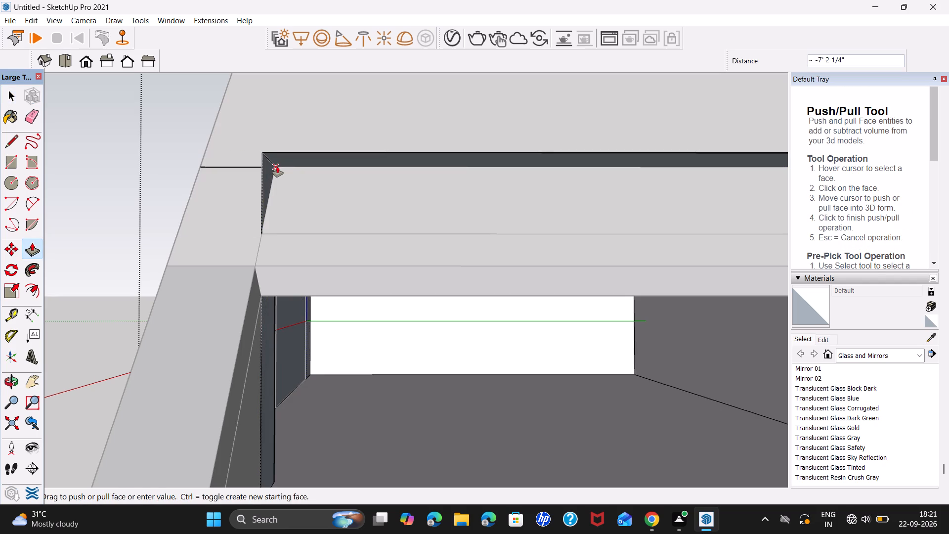
click(277, 167)
scroll(290, 185, down, 10)
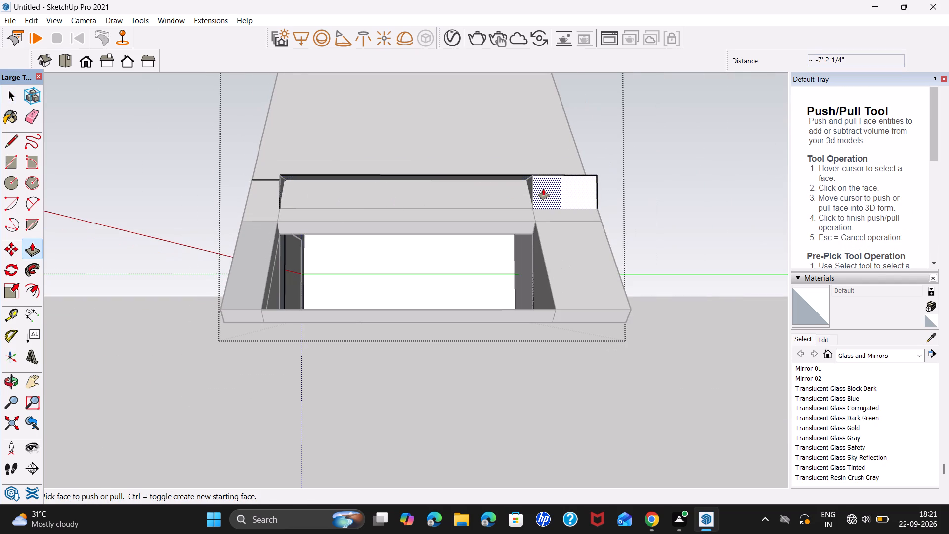
click(551, 192)
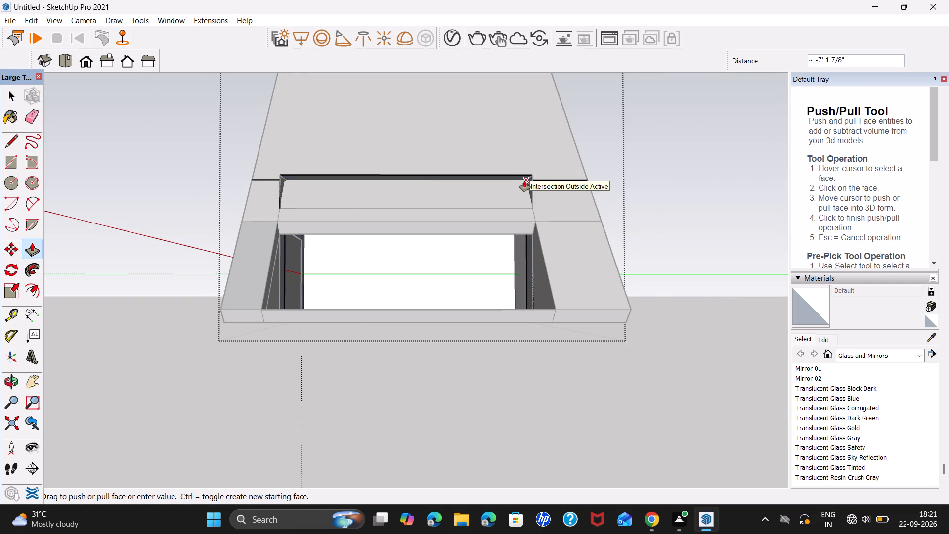
click(523, 179)
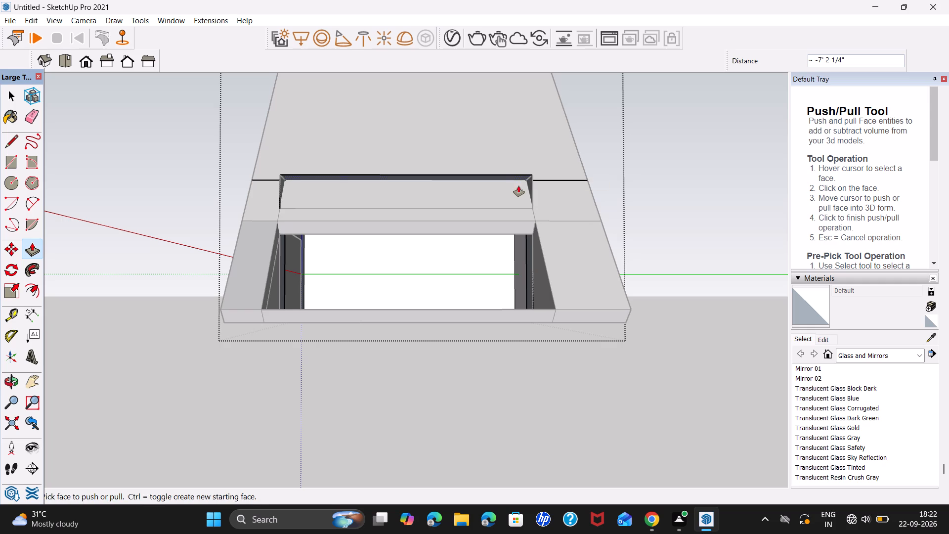
key(space)
Delete the leftover strip face above the end opening and the long and short edges bounding it inside the base block group.
middle_drag(518, 186, 491, 289)
key(space)
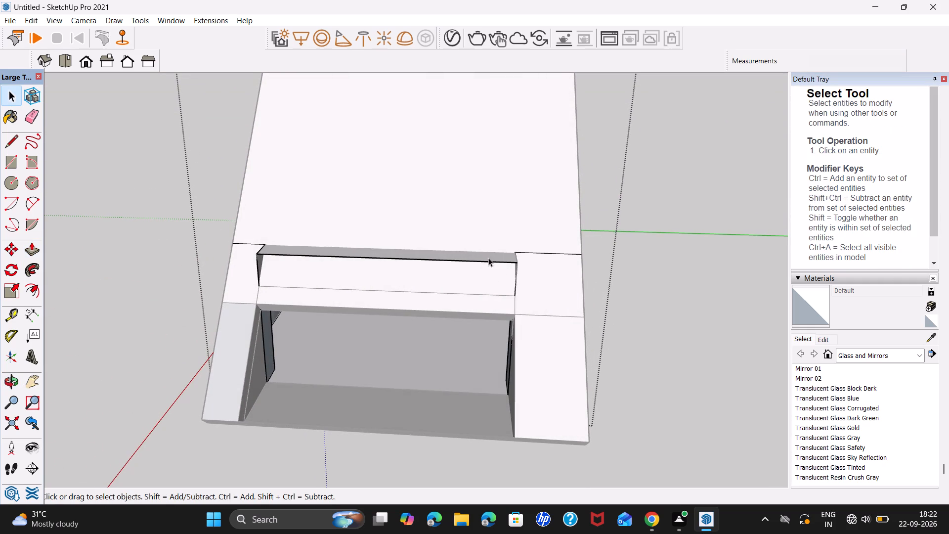
click(491, 256)
key(Delete)
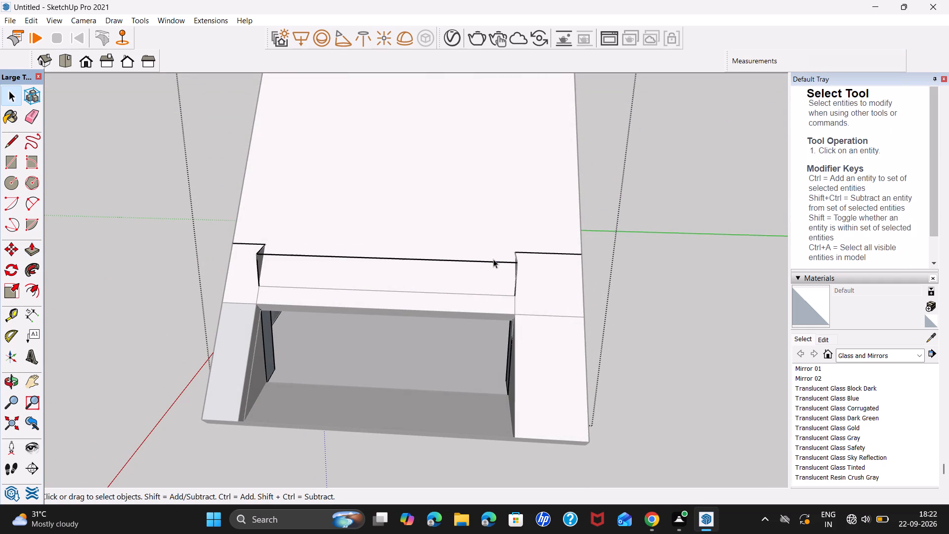
click(517, 262)
scroll(517, 267, up, 2)
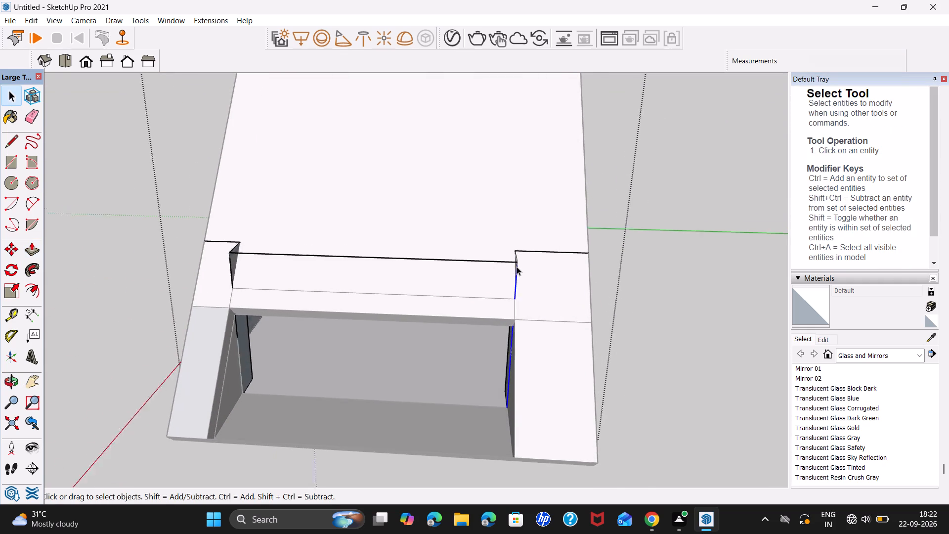
scroll(517, 267, up, 4)
click(519, 260)
key(Delete)
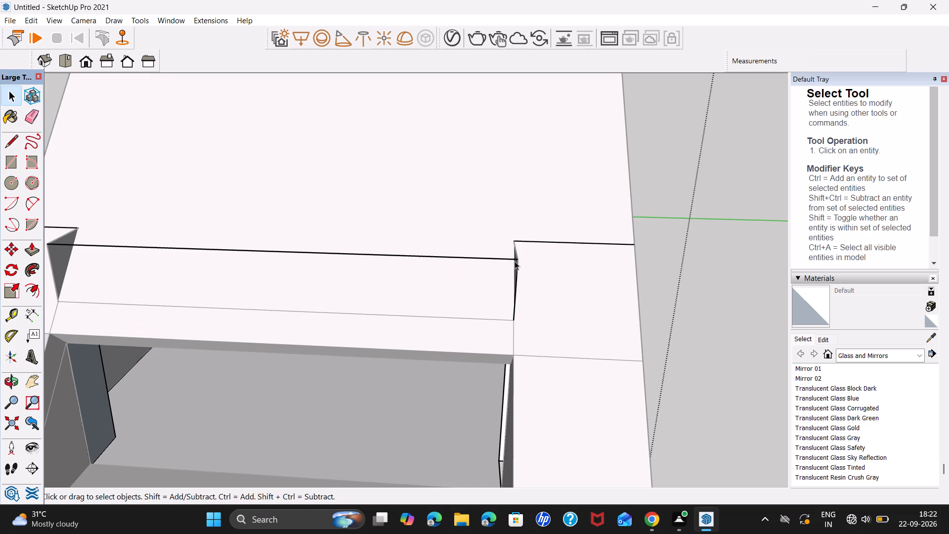
click(514, 259)
key(Delete)
click(518, 262)
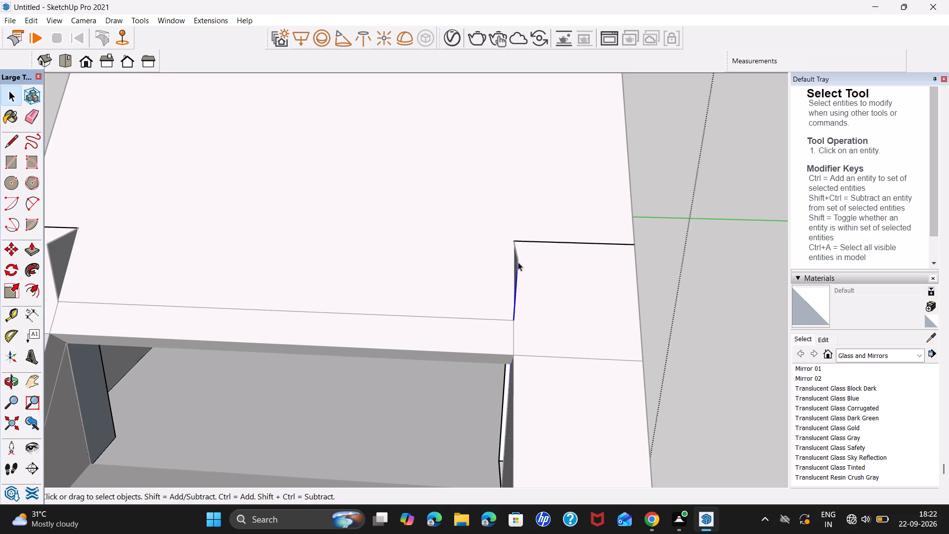
key(Delete)
click(518, 259)
key(Delete)
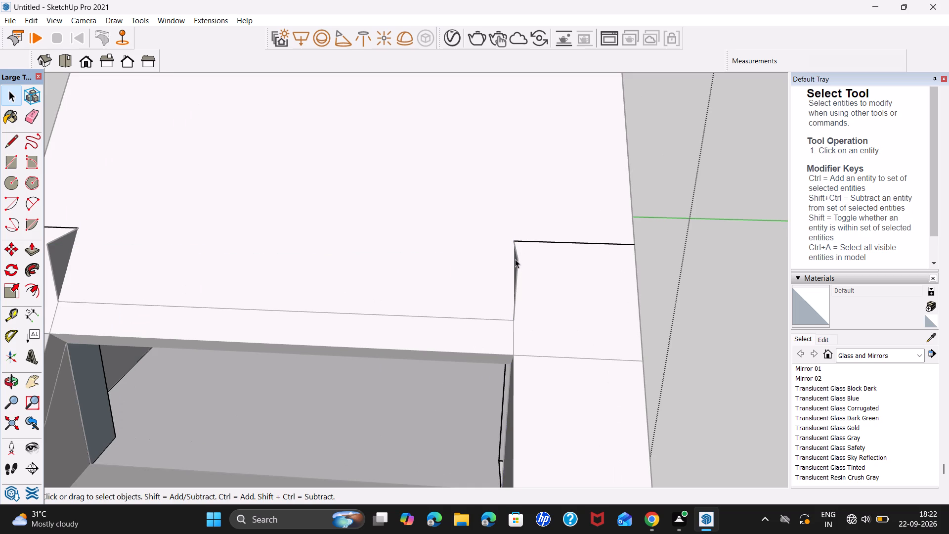
Delete the base block's end face that shows beside the sloped leg and beneath the slab.
scroll(515, 259, up, 7)
middle_drag(515, 259, 379, 190)
scroll(379, 190, down, 8)
scroll(489, 257, down, 8)
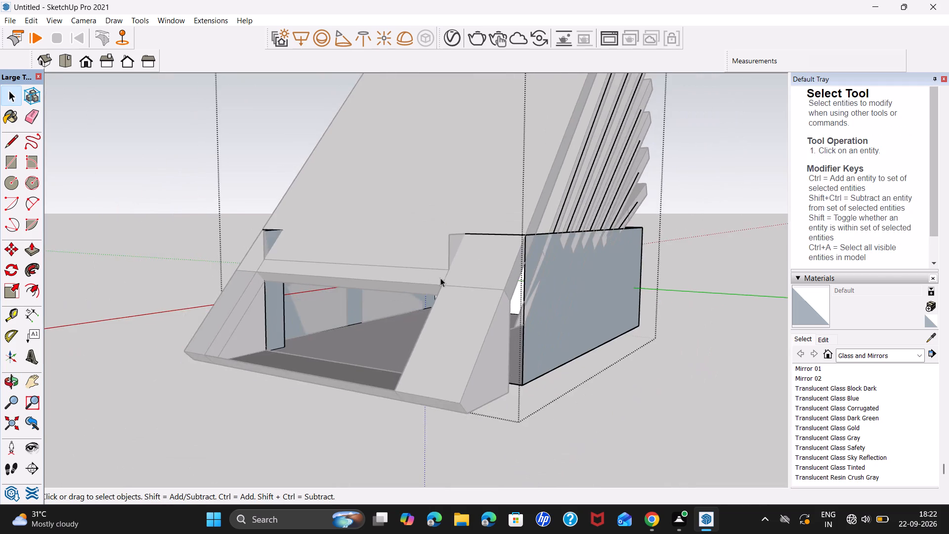
middle_drag(421, 281, 715, 240)
middle_drag(431, 256, 627, 285)
scroll(522, 314, up, 6)
middle_drag(520, 307, 542, 394)
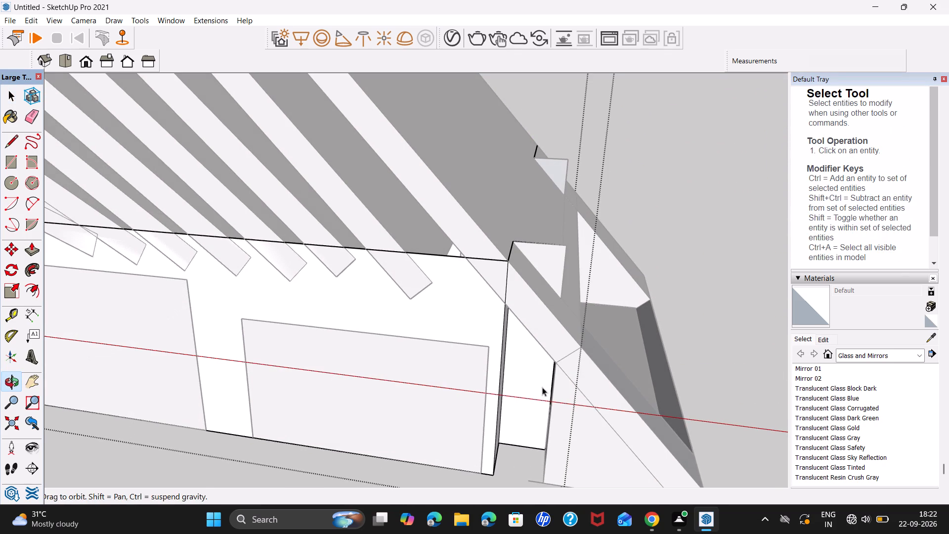
click(560, 274)
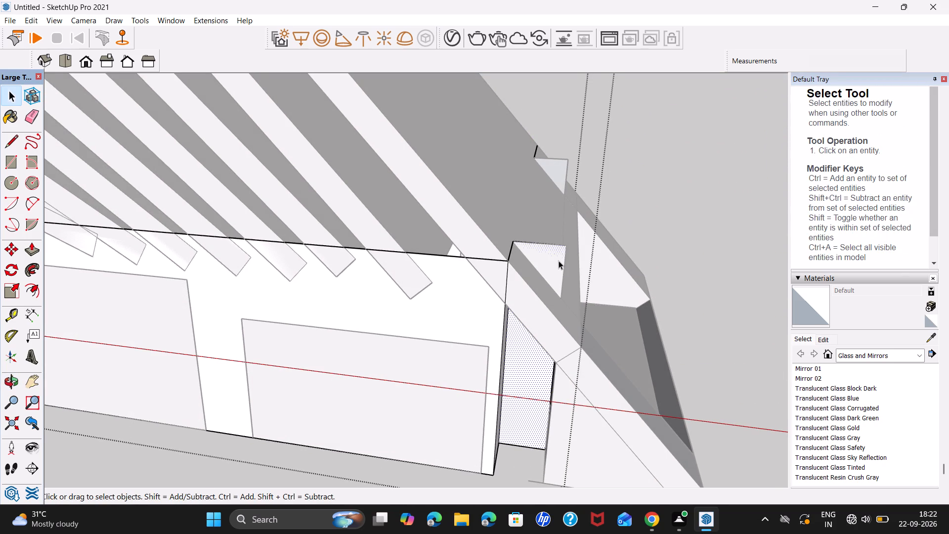
key(Delete)
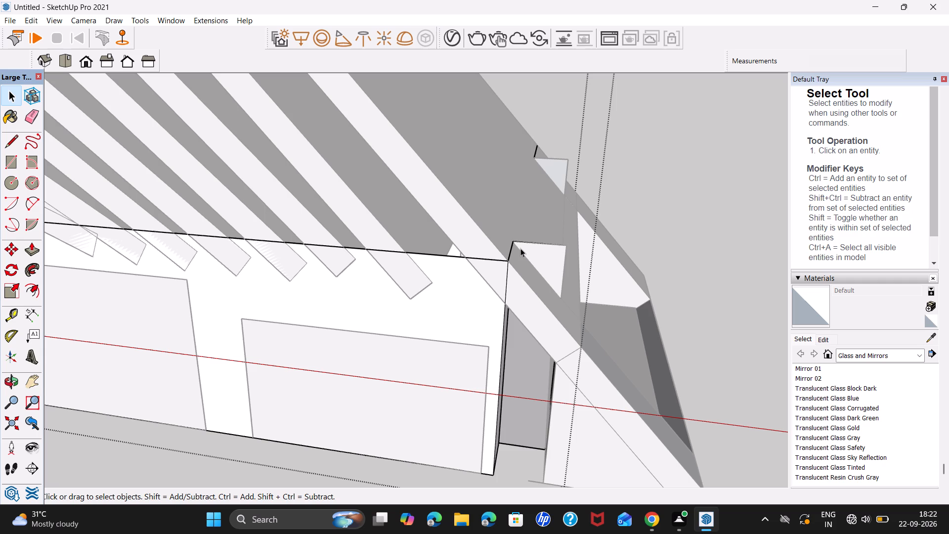
Outside the base block group, draw a line along the triangular face's sloped side and delete that face beside the lowest slab.
click(651, 198)
scroll(651, 198, up, 1)
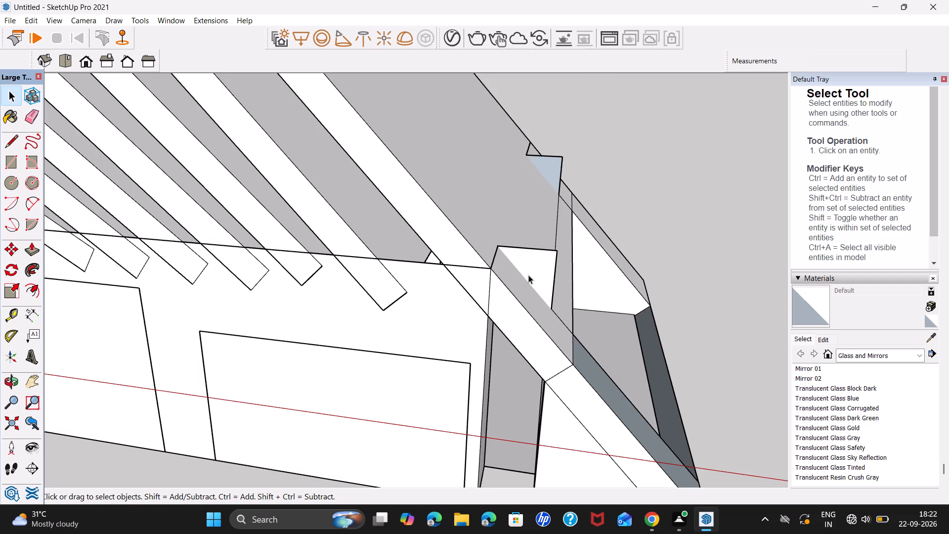
click(526, 273)
key(l)
click(500, 246)
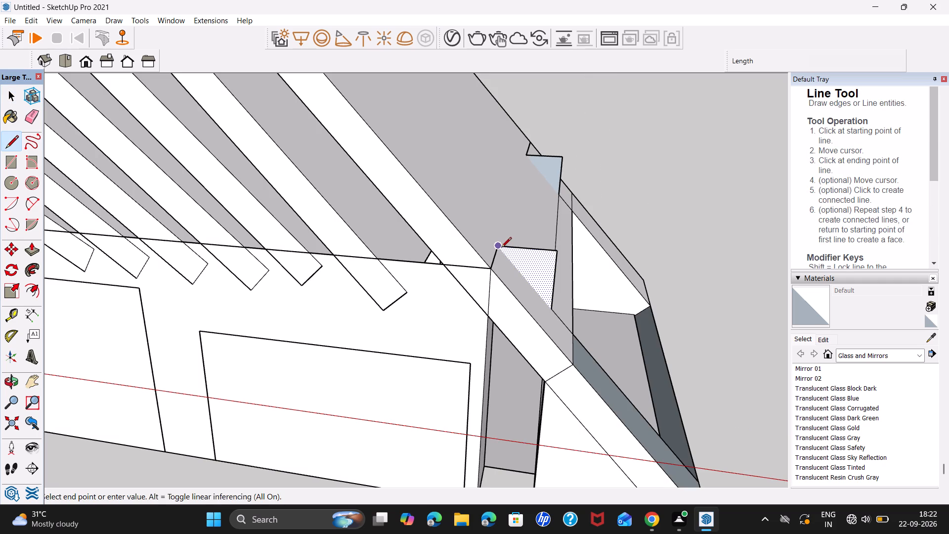
click(552, 306)
key(space)
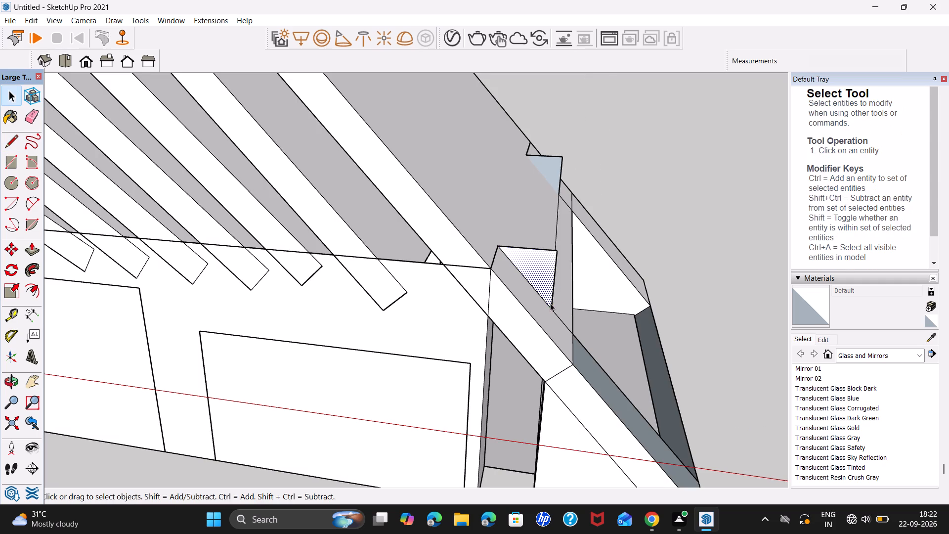
click(544, 285)
key(Delete)
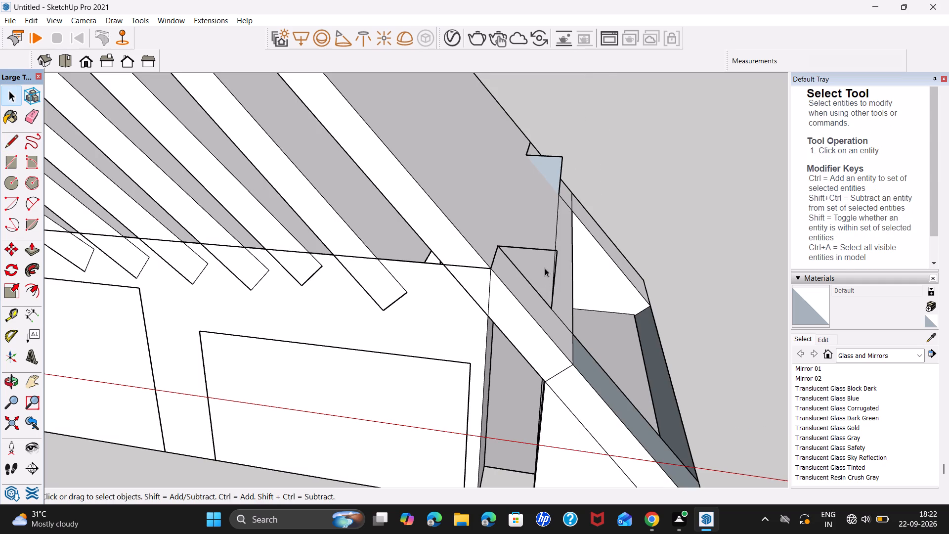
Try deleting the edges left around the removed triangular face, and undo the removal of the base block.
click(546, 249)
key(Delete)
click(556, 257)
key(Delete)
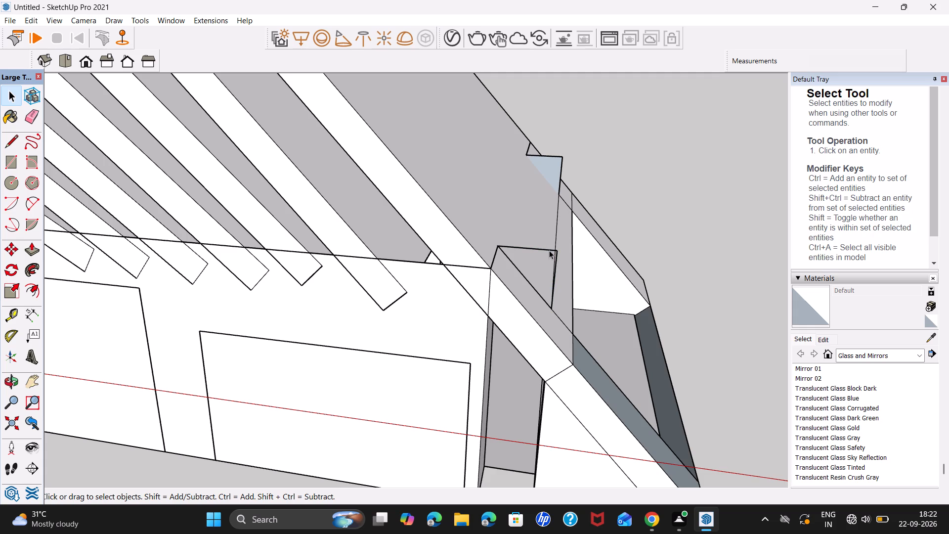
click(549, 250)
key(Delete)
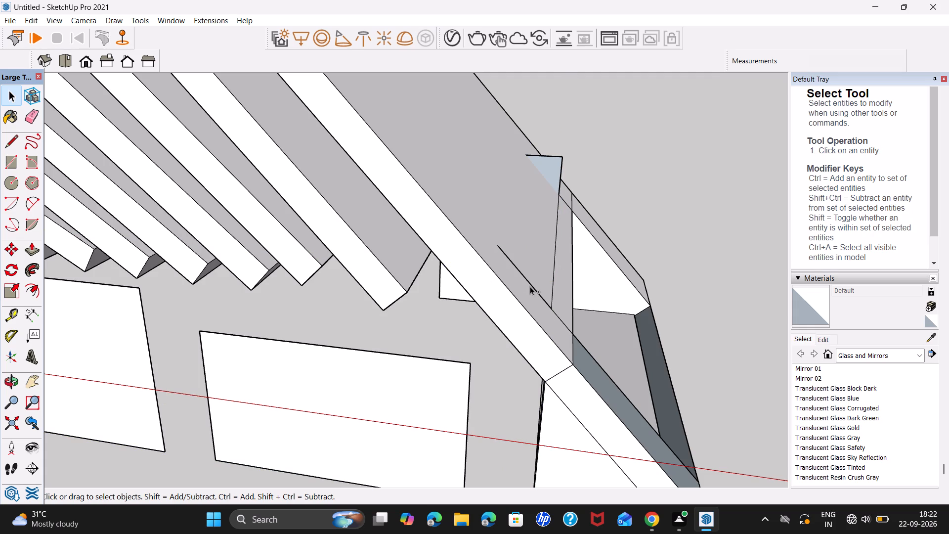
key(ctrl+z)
Delete the leftover top and vertical edges near the sloped leg inside the base block group, and leave the group.
scroll(538, 249, up, 5)
click(538, 250)
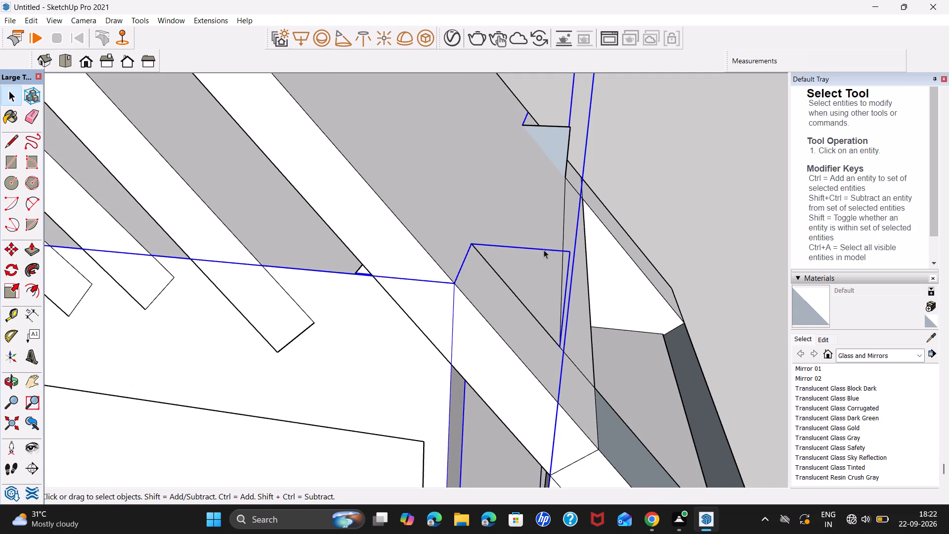
triple_click(554, 250)
click(554, 250)
click(554, 250)
click(557, 251)
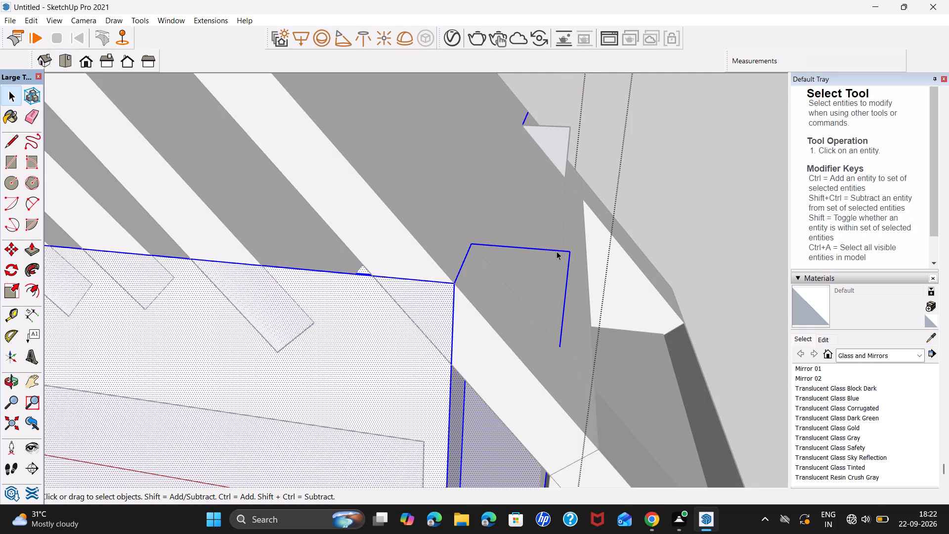
click(557, 251)
click(558, 252)
click(559, 251)
click(562, 249)
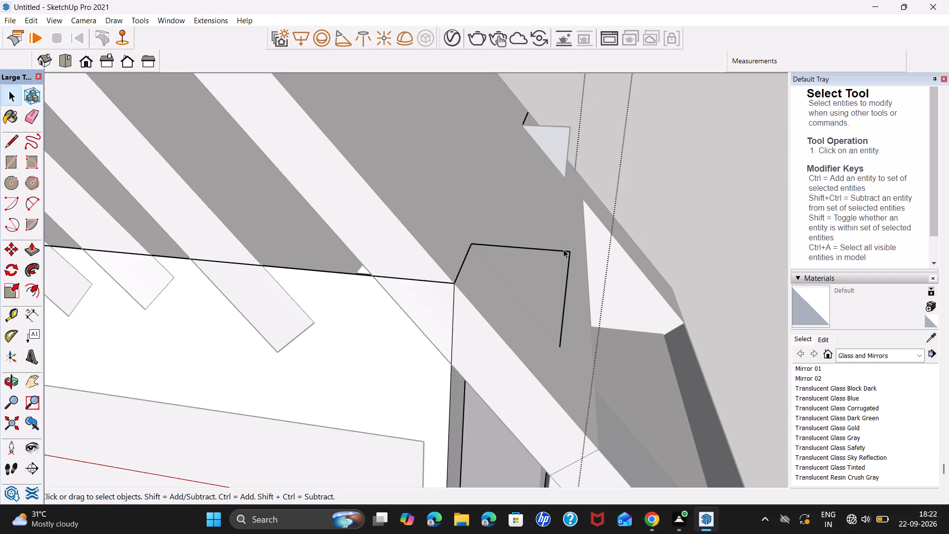
click(565, 250)
key(Delete)
click(567, 256)
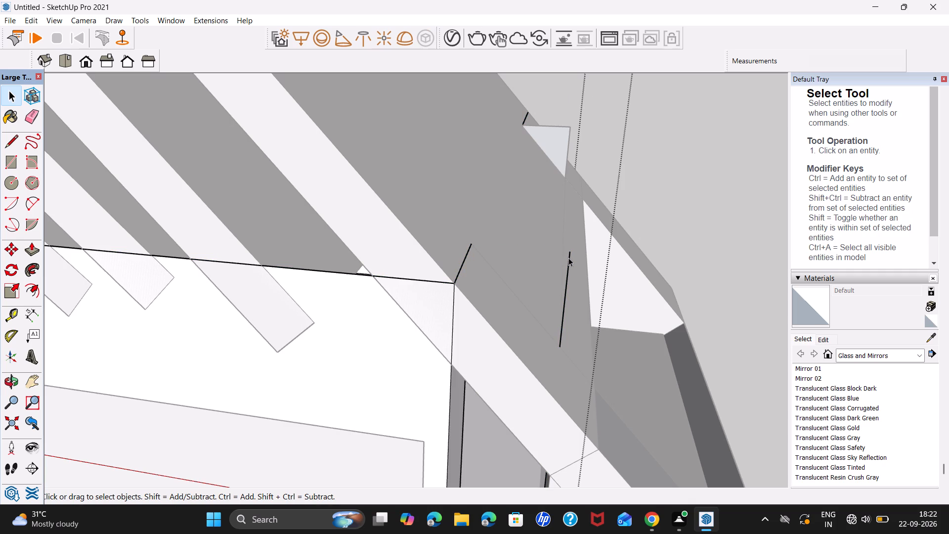
click(568, 259)
key(Delete)
scroll(576, 259, down, 6)
middle_drag(633, 264, 533, 269)
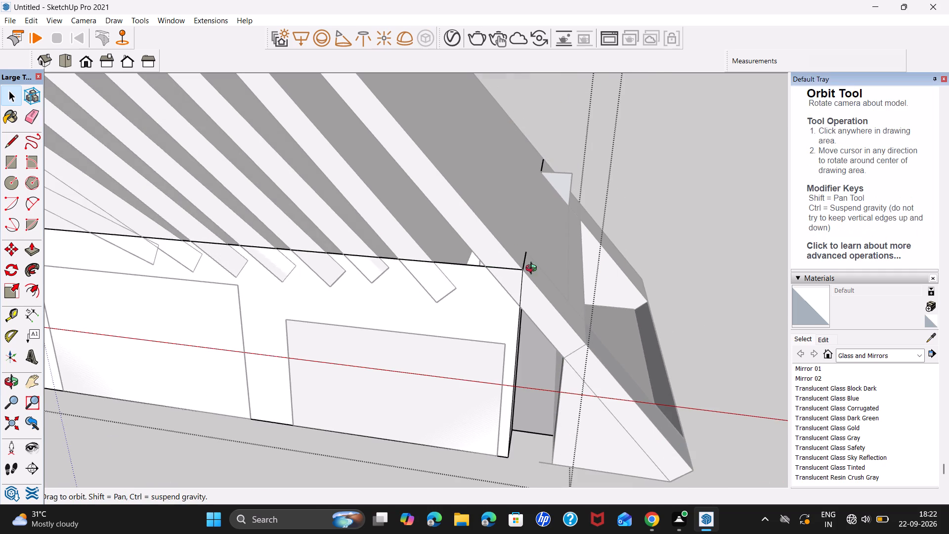
middle_drag(533, 269, 271, 212)
scroll(478, 275, down, 6)
click(674, 291)
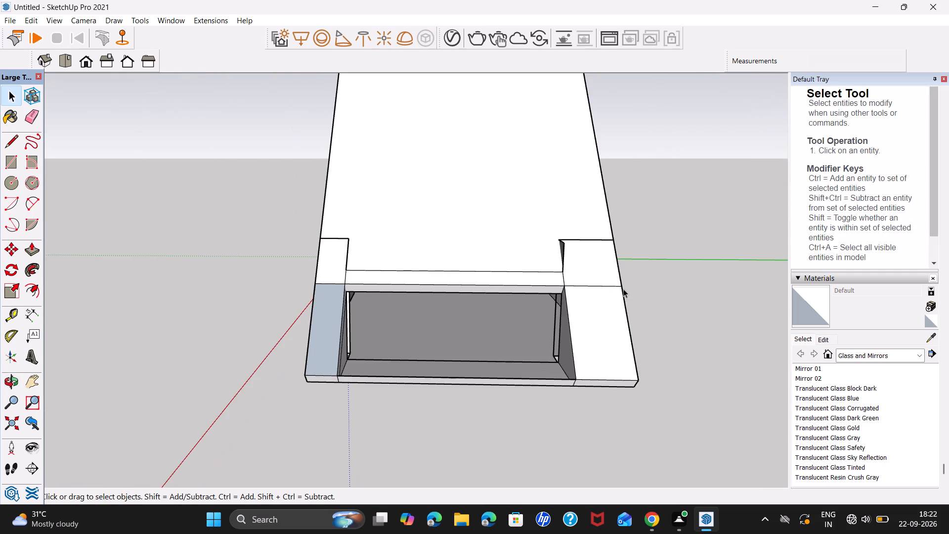
Delete the leftover triangular face and its top and vertical edges on the opposite side above the end opening.
middle_drag(646, 291, 379, 303)
click(367, 274)
key(Delete)
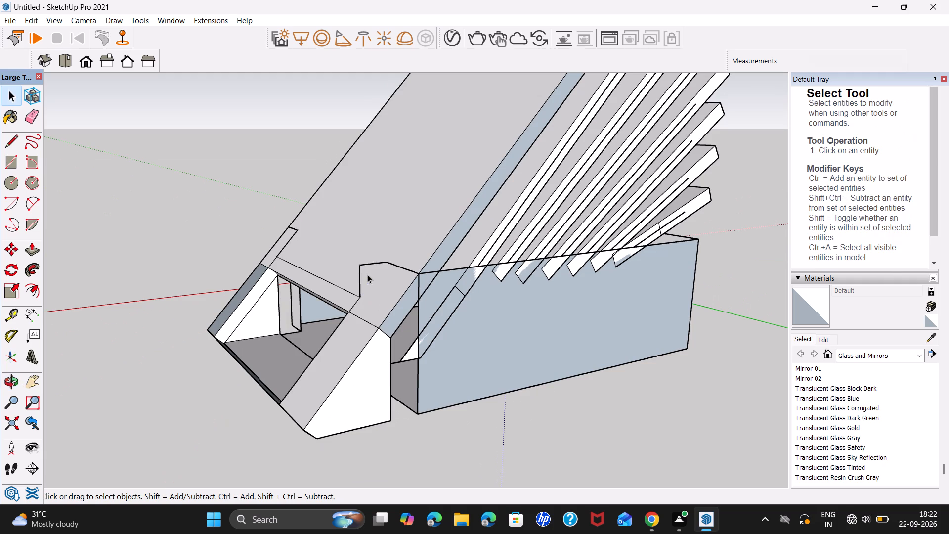
click(373, 265)
key(Delete)
click(360, 281)
key(Delete)
click(359, 296)
Push/Pull the sloped leg's inner vertical face to the base block's end corner, closing the gap between them.
middle_drag(295, 312, 563, 257)
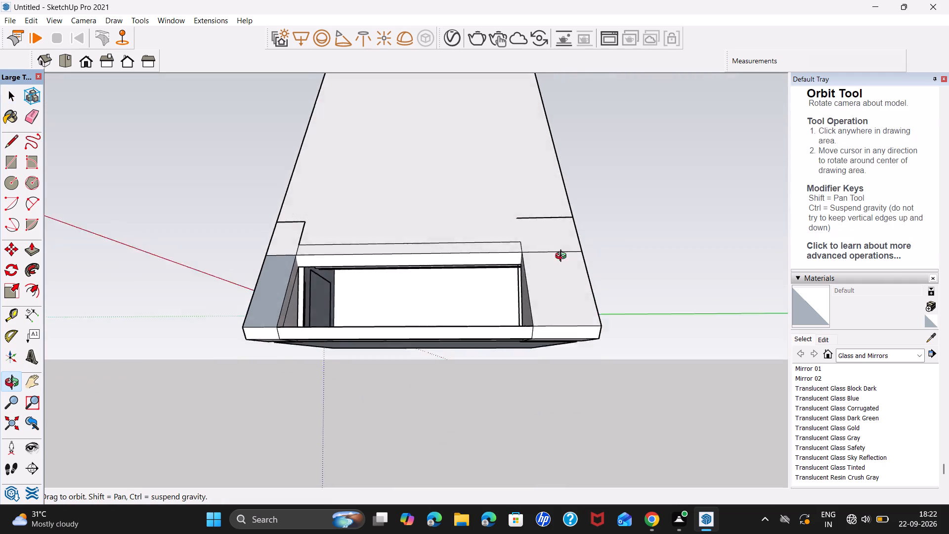
middle_drag(563, 257, 765, 304)
middle_drag(422, 345, 525, 335)
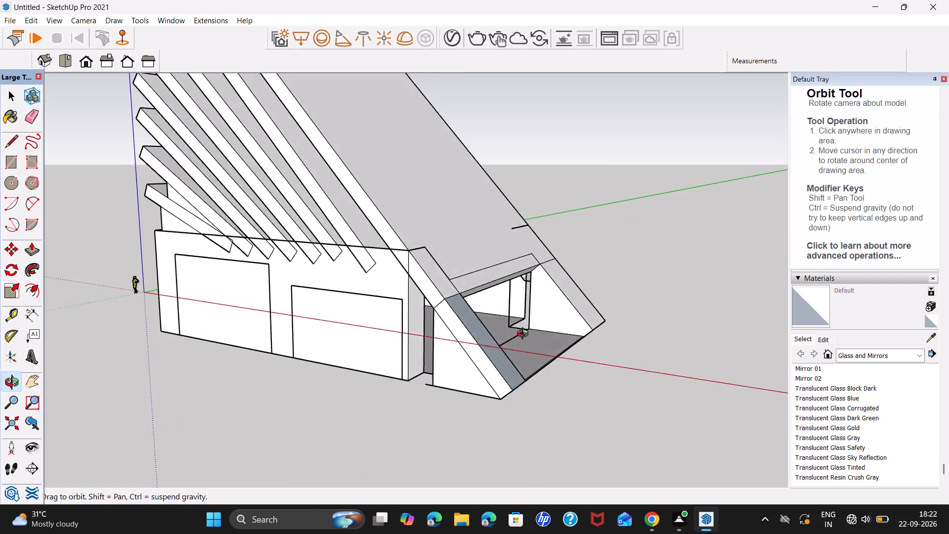
middle_drag(525, 335, 648, 323)
middle_drag(517, 343, 584, 336)
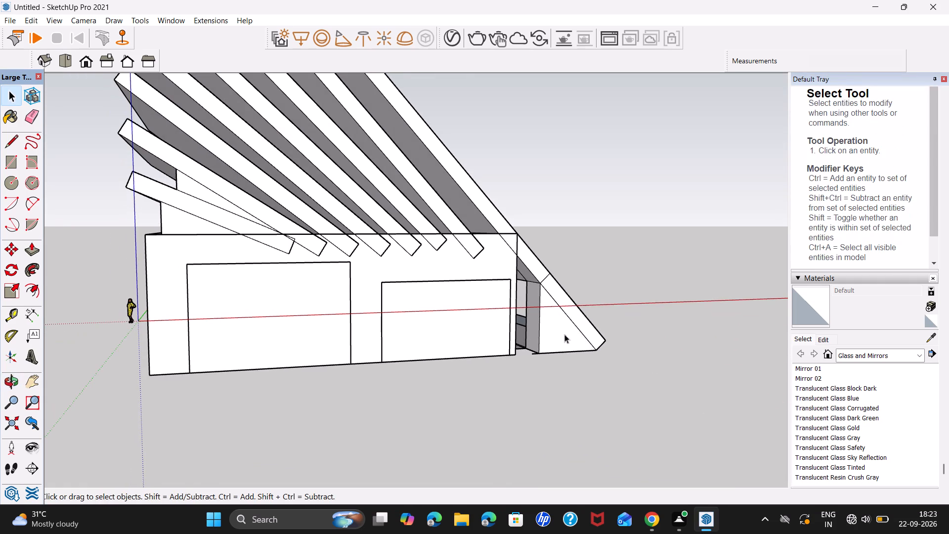
click(533, 325)
key(p)
click(535, 325)
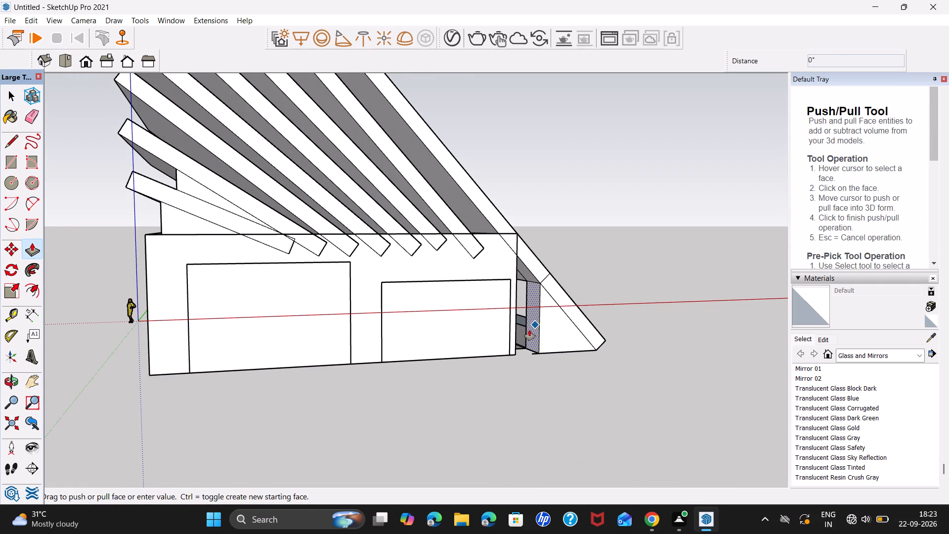
click(516, 353)
Push/Pull the sloped leg's inner vertical face about 7' 9 13/16" to the base block's end corner.
middle_drag(561, 315, 530, 375)
click(520, 301)
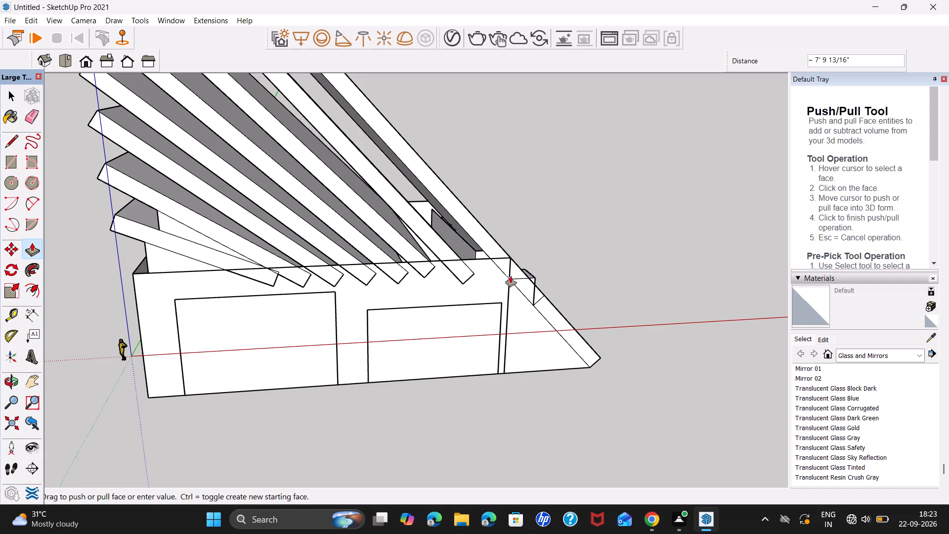
click(510, 276)
Delete the faces and edges of the small stepped piece protruding through the slab above the sloped leg.
middle_drag(583, 295, 289, 352)
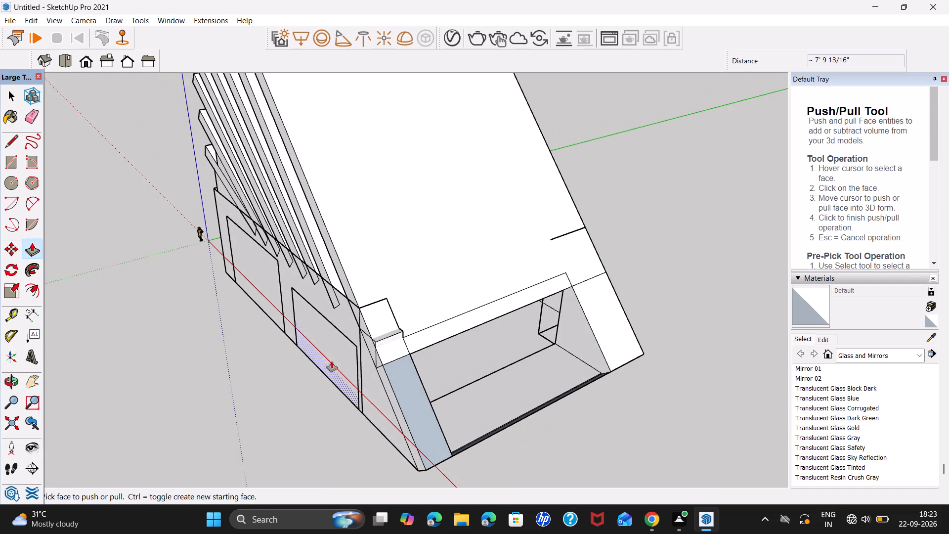
key(space)
scroll(373, 345, up, 8)
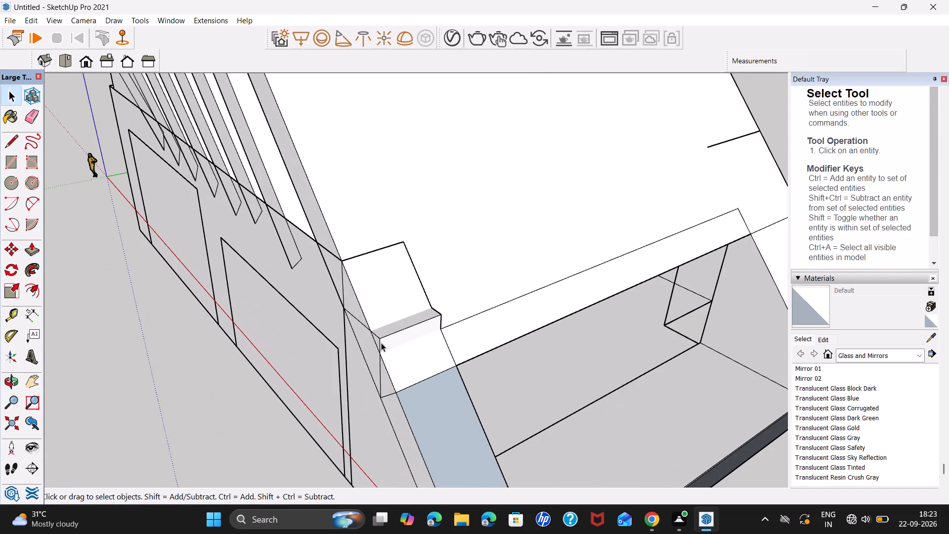
click(380, 342)
key(Delete)
click(379, 335)
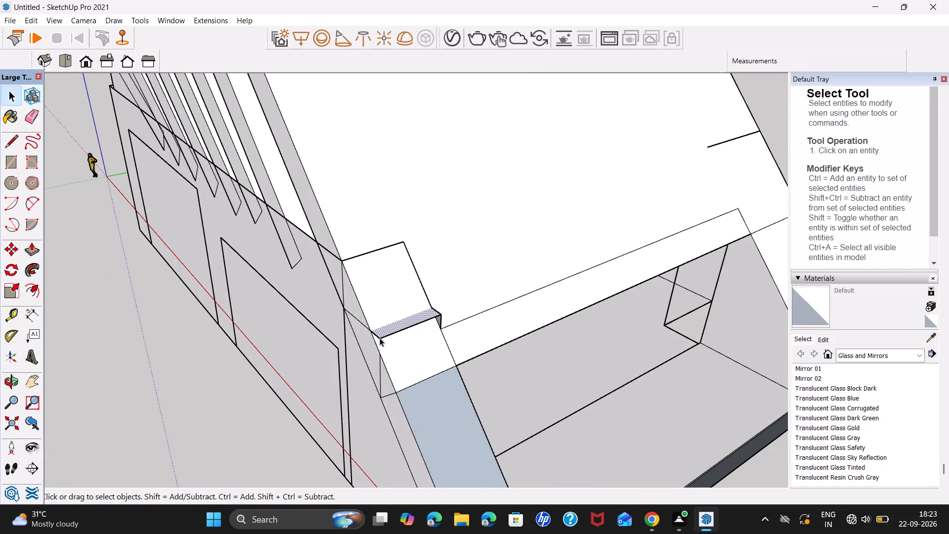
key(Delete)
click(381, 338)
key(Delete)
click(415, 325)
key(Delete)
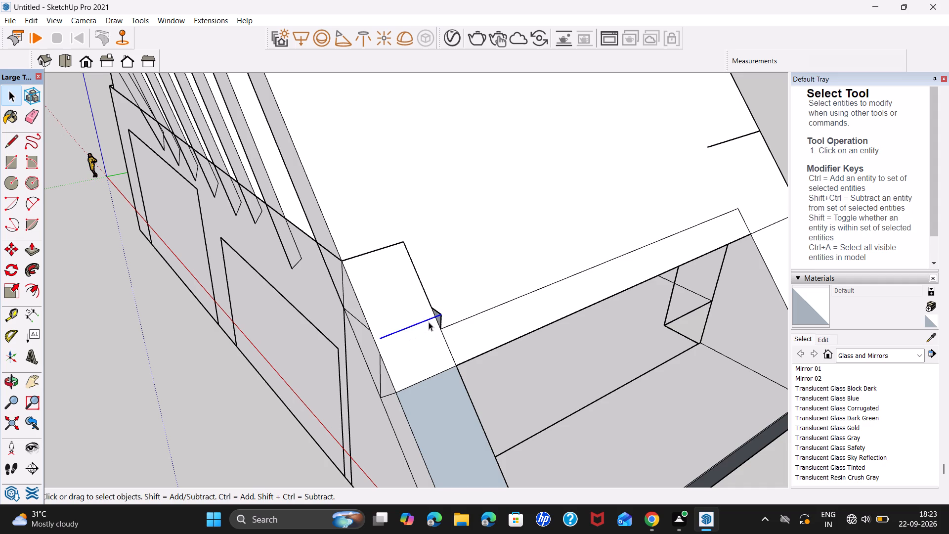
click(440, 318)
key(Delete)
click(439, 313)
key(Delete)
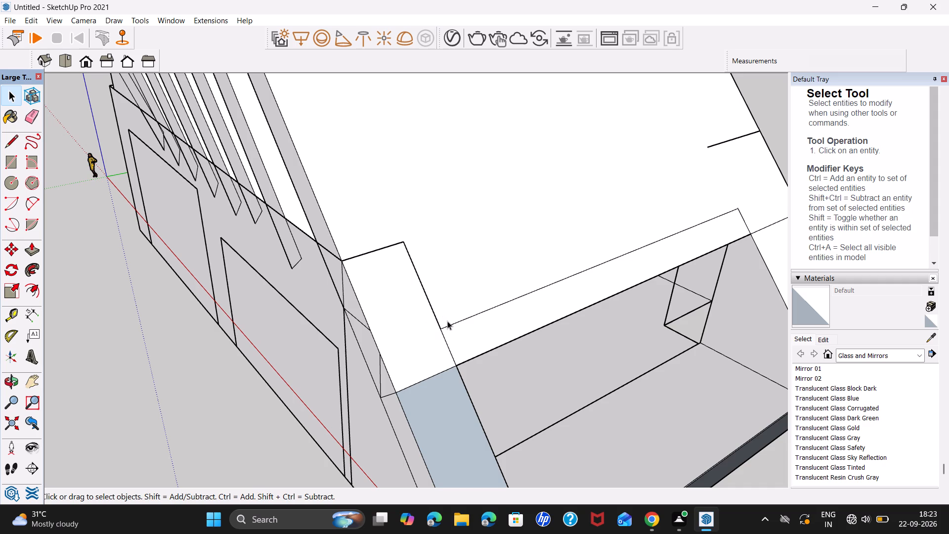
Delete the leftover line above the end opening, the short slanted edge at its far end, and the leg outline's slanted inner edges.
click(450, 324)
key(Delete)
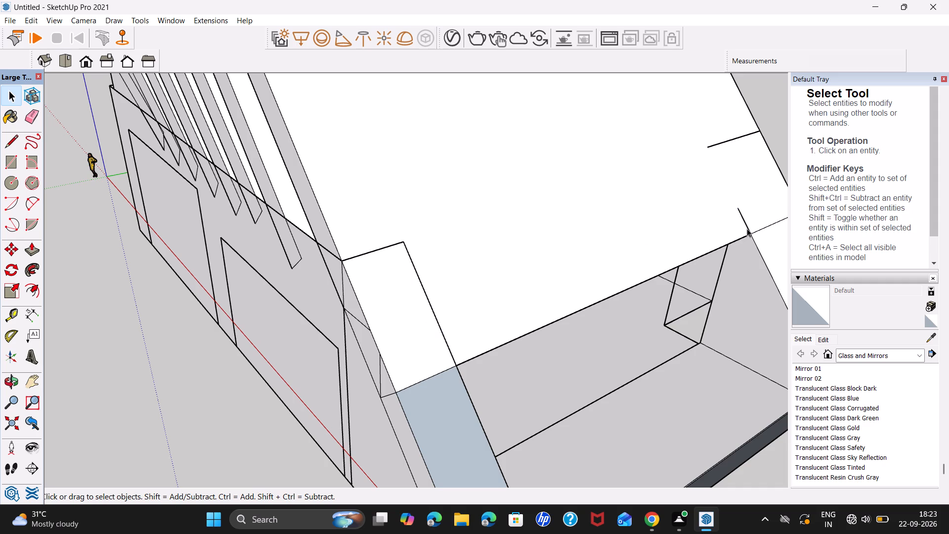
click(748, 226)
key(Delete)
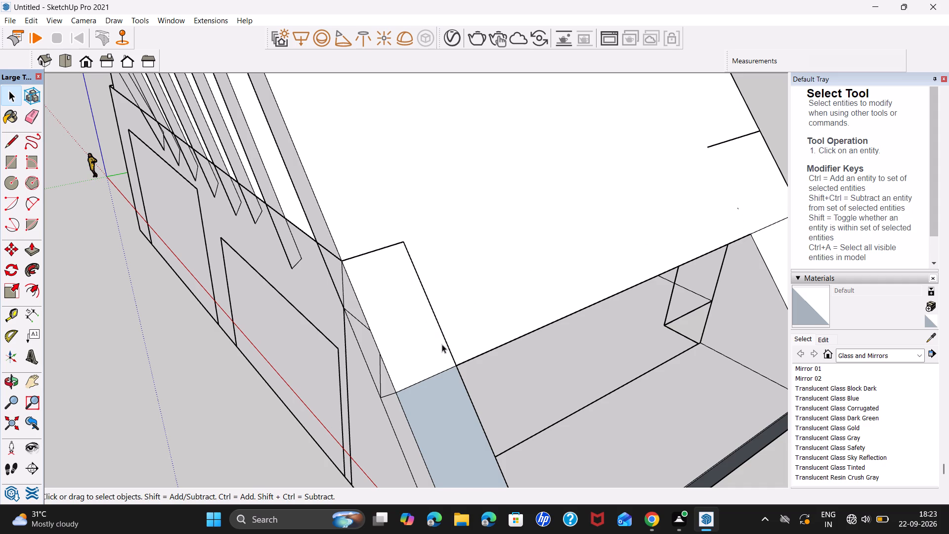
click(445, 337)
key(Delete)
click(424, 285)
key(Delete)
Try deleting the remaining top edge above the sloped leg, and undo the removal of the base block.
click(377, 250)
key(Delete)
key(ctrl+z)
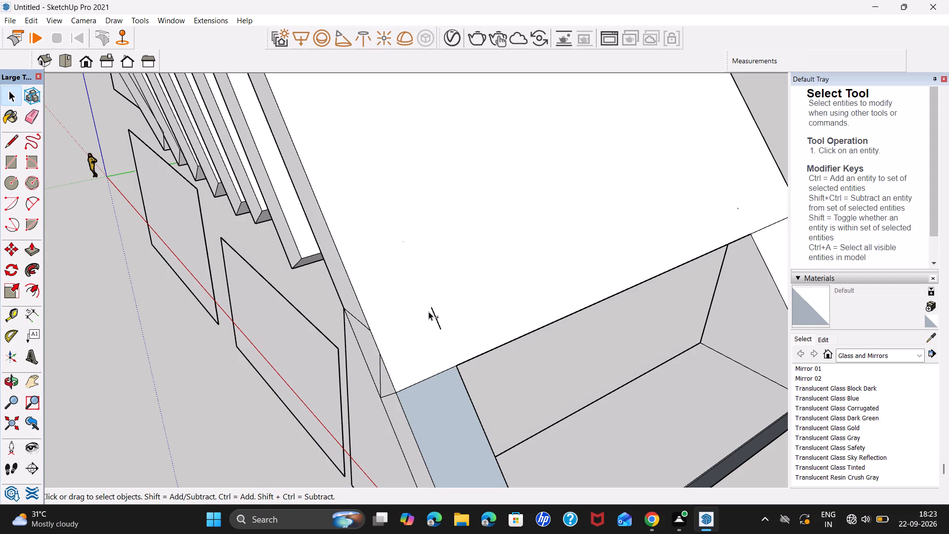
Delete the last short slanted edge left on the slab face above the sloped leg.
click(437, 319)
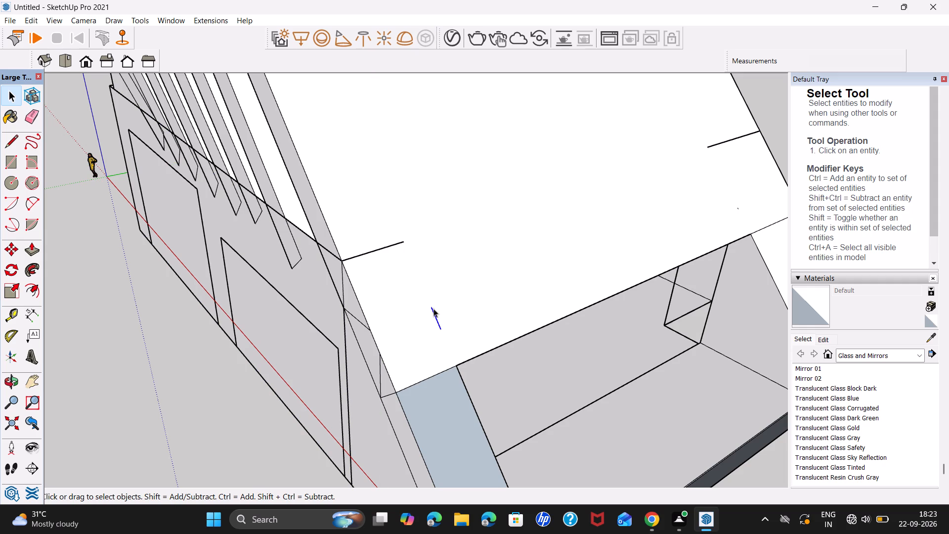
key(Delete)
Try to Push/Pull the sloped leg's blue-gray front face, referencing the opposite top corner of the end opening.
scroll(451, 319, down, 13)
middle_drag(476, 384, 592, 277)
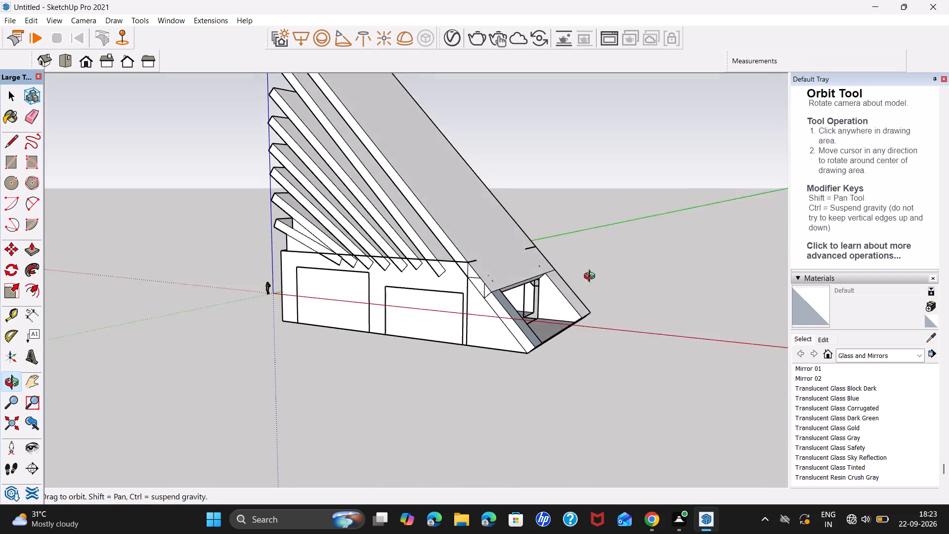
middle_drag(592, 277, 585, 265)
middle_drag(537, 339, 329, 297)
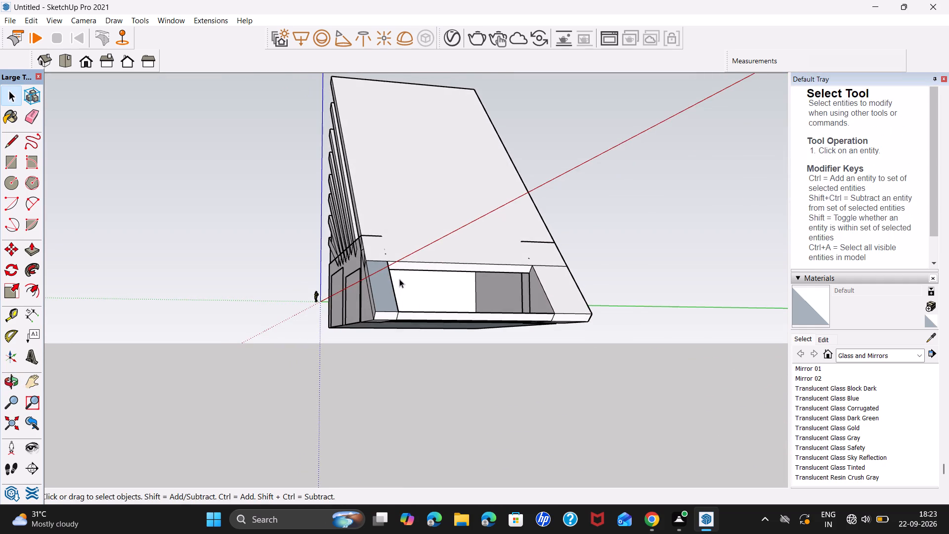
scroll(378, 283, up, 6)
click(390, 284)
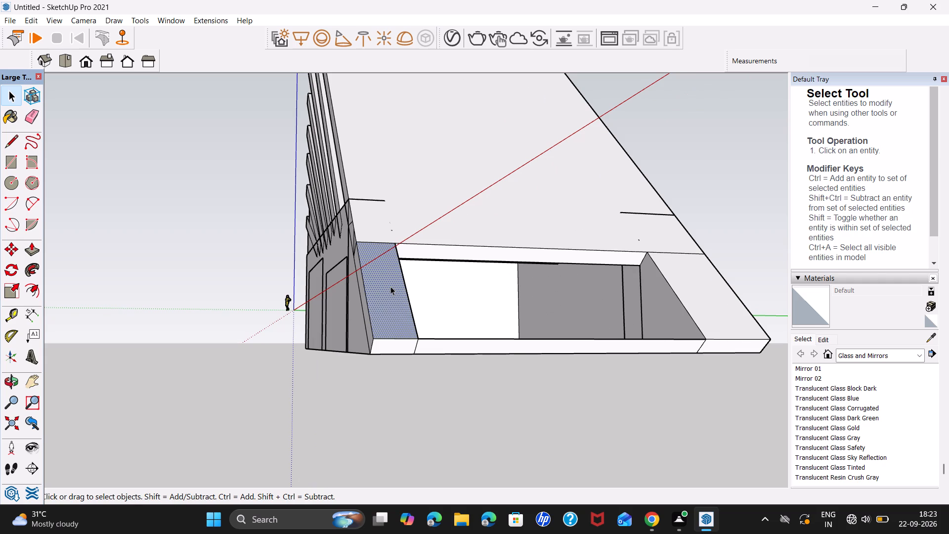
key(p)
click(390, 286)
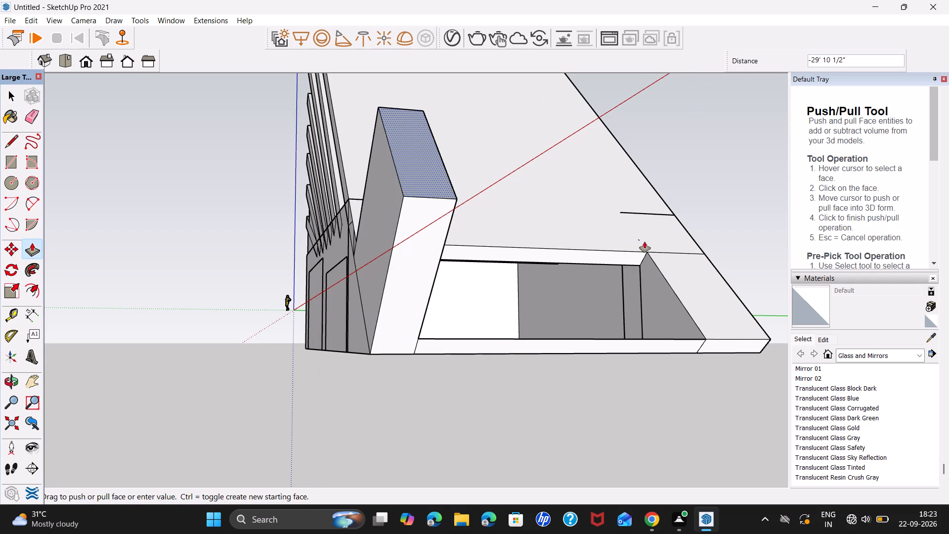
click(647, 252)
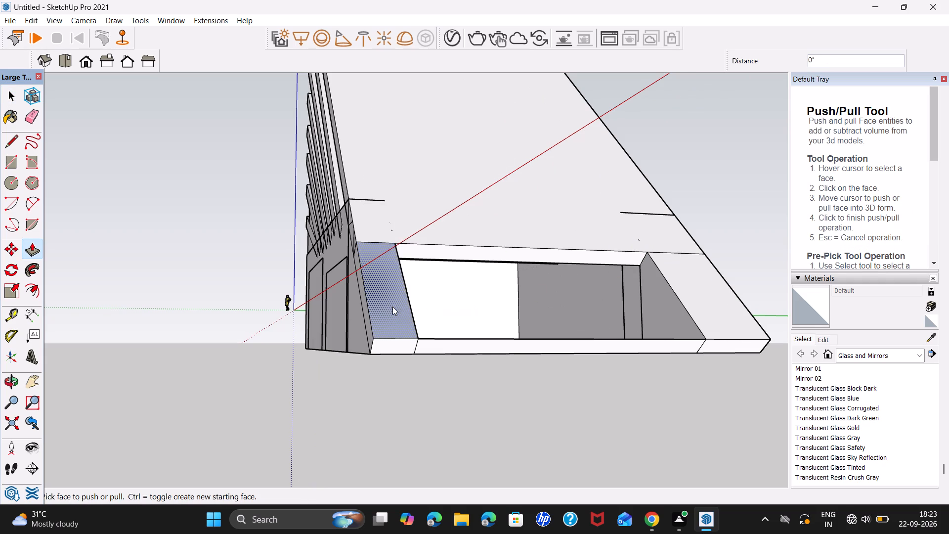
Reverse the sloped leg's blue-gray front face to match the surrounding slab faces.
right_click(392, 307)
click(464, 219)
Push/Pull the light-blue sloped strip inside the same leg about 8' 9/16" to the leg's lower inner corner.
middle_drag(524, 260, 499, 314)
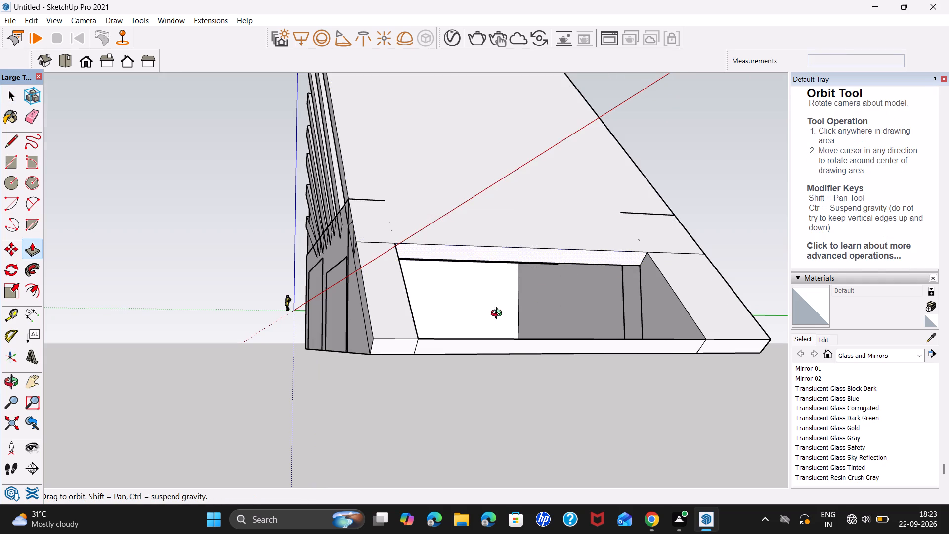
middle_drag(499, 314, 430, 365)
scroll(433, 364, down, 5)
middle_drag(421, 370, 352, 368)
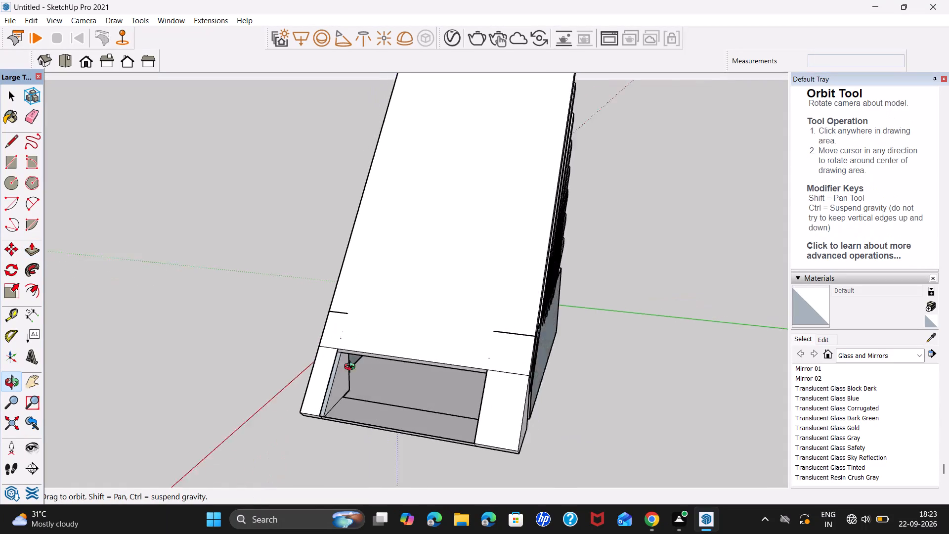
middle_drag(352, 368, 264, 363)
scroll(311, 360, up, 8)
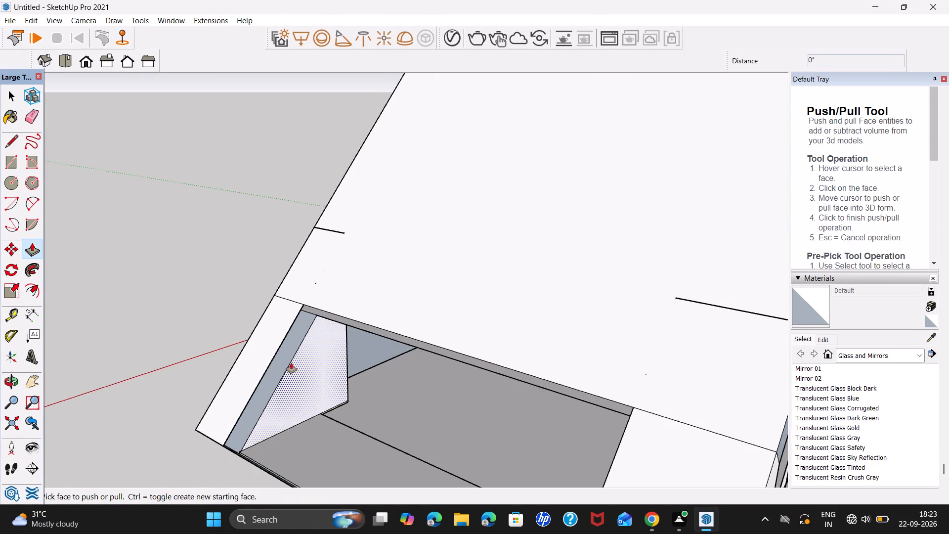
scroll(284, 362, up, 6)
middle_drag(433, 378, 362, 289)
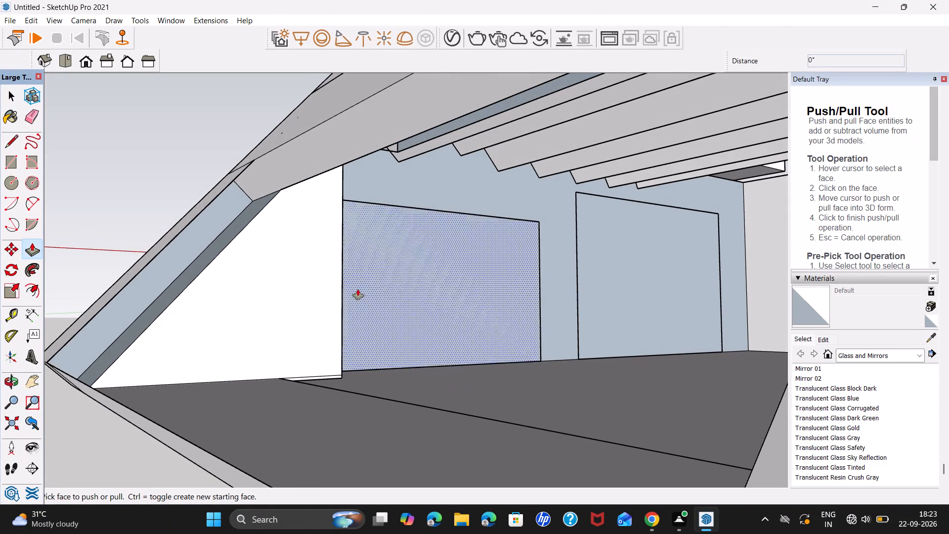
click(165, 267)
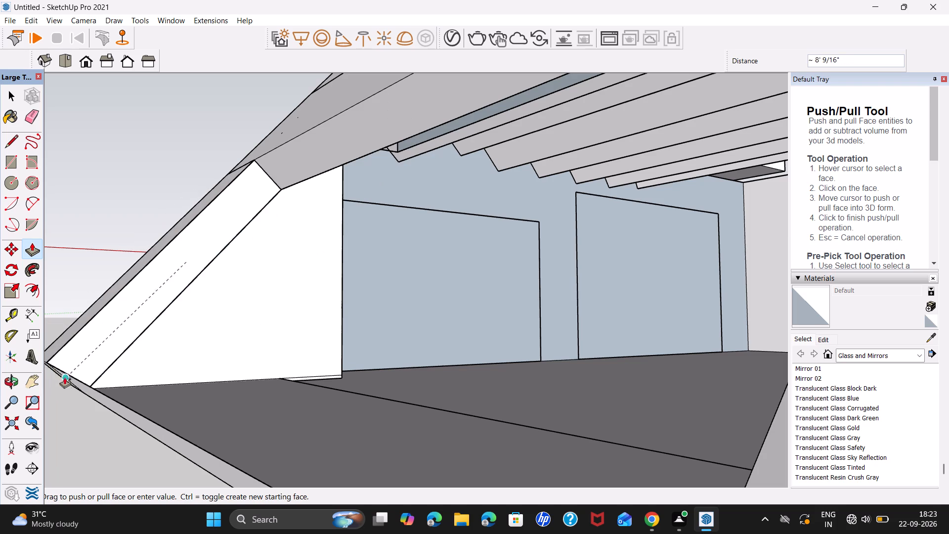
middle_drag(94, 384, 376, 383)
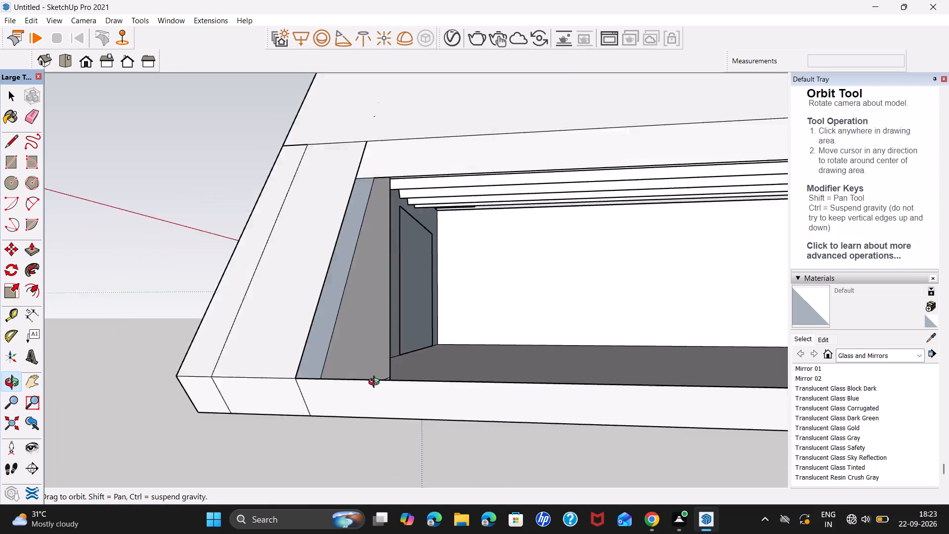
middle_drag(376, 383, 388, 383)
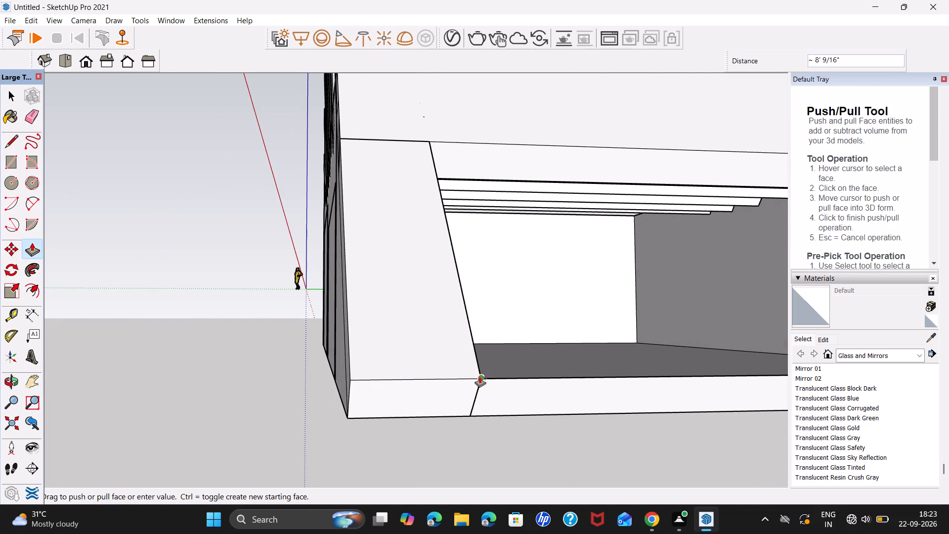
click(481, 375)
key(space)
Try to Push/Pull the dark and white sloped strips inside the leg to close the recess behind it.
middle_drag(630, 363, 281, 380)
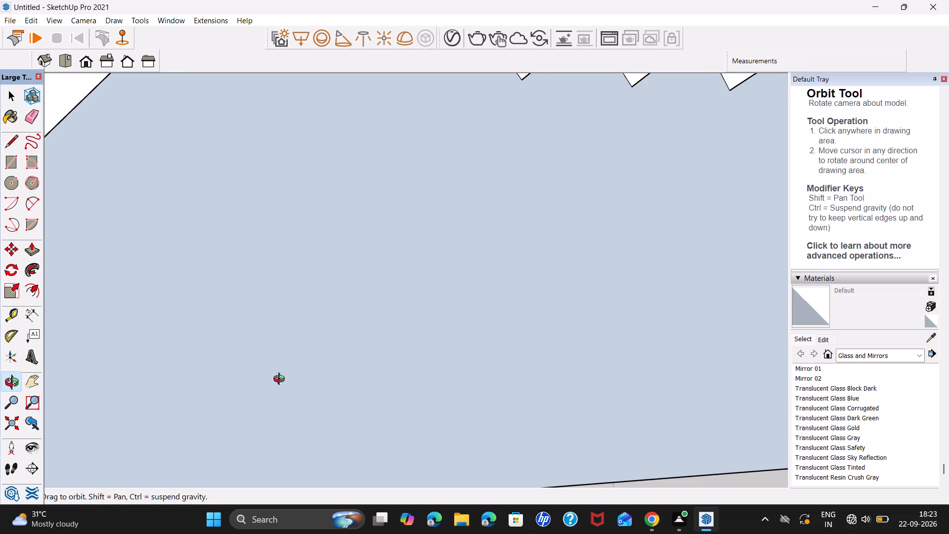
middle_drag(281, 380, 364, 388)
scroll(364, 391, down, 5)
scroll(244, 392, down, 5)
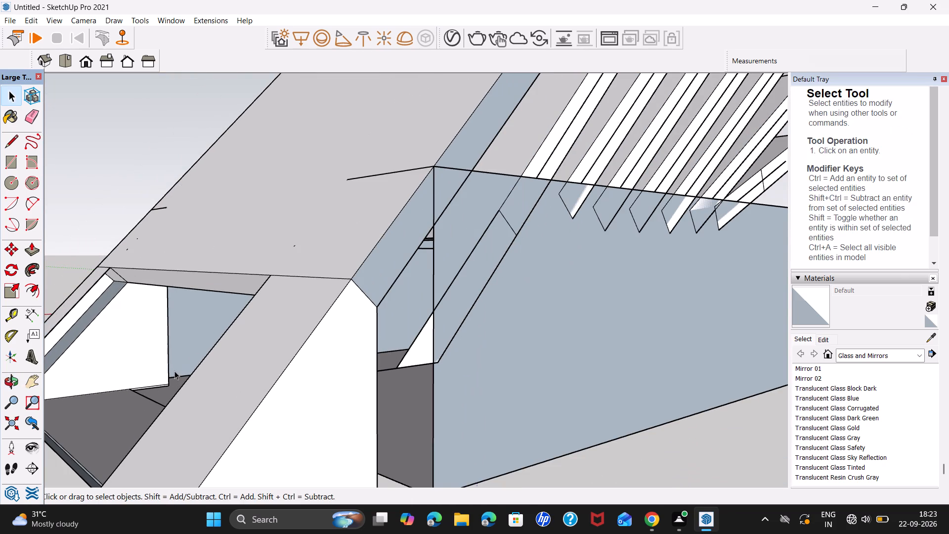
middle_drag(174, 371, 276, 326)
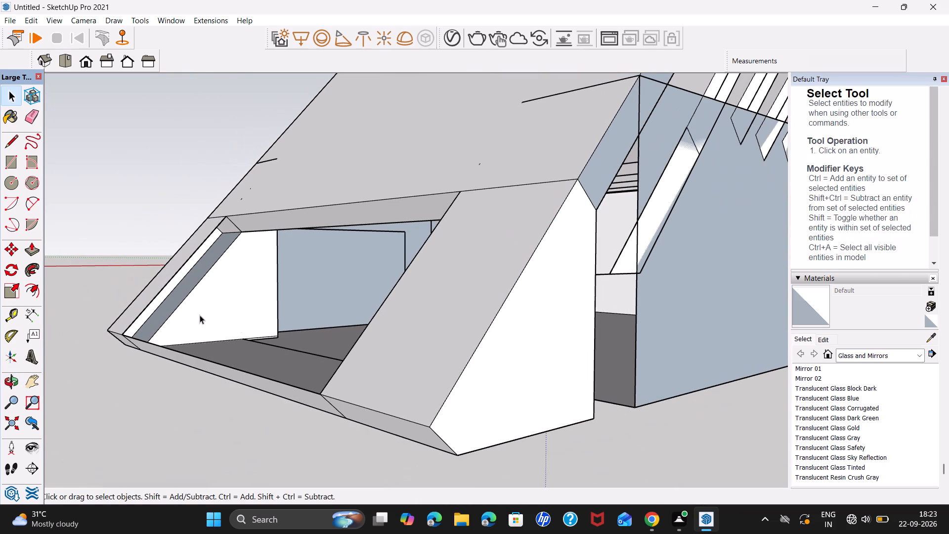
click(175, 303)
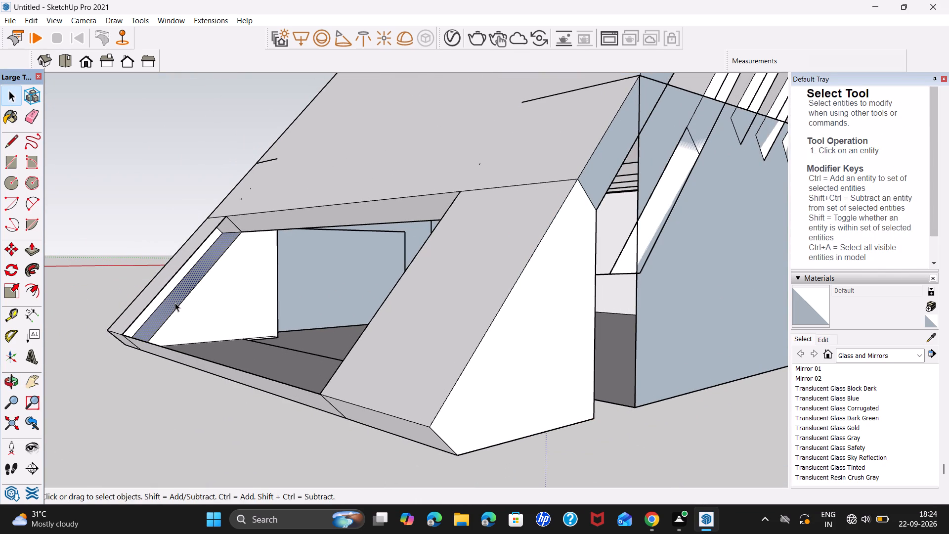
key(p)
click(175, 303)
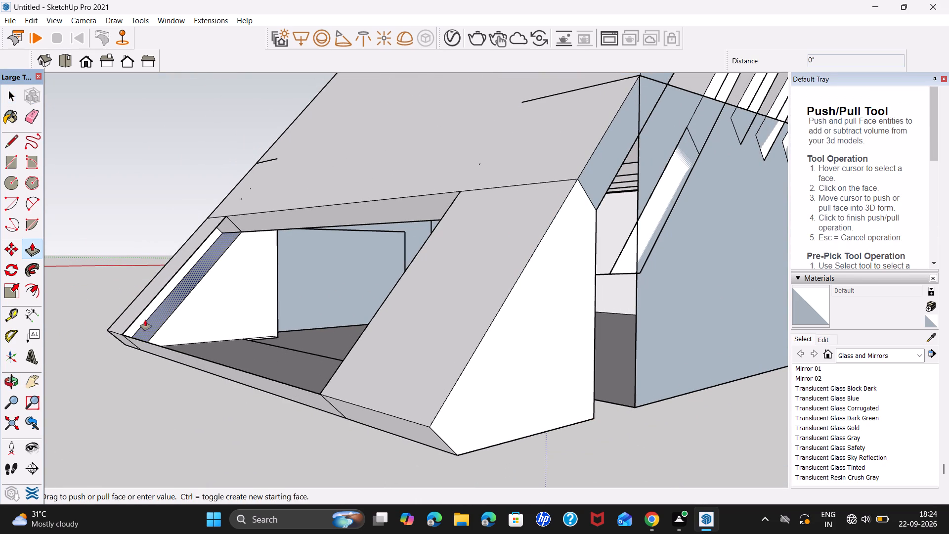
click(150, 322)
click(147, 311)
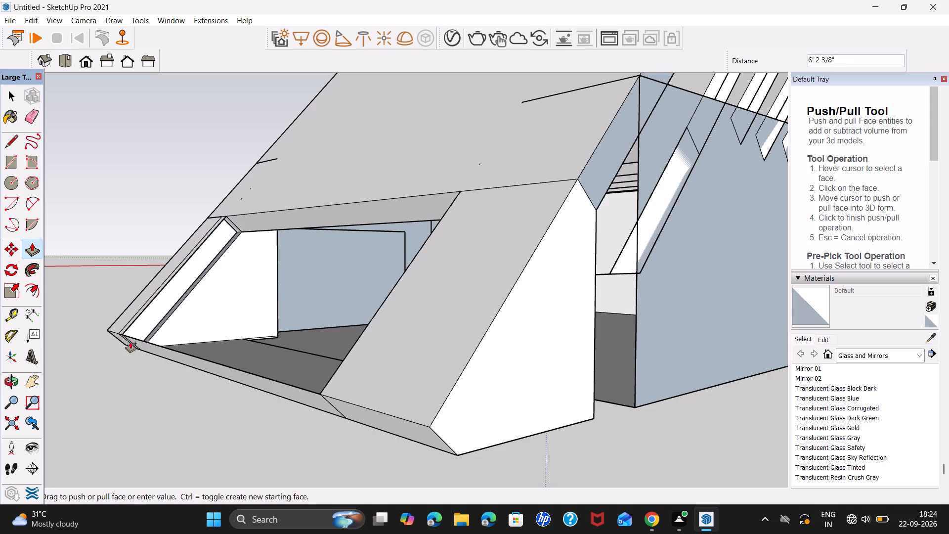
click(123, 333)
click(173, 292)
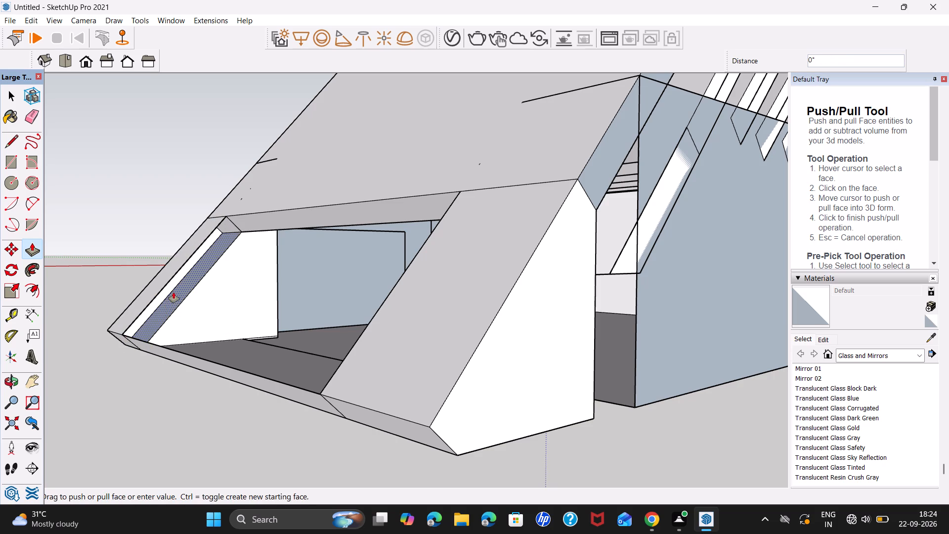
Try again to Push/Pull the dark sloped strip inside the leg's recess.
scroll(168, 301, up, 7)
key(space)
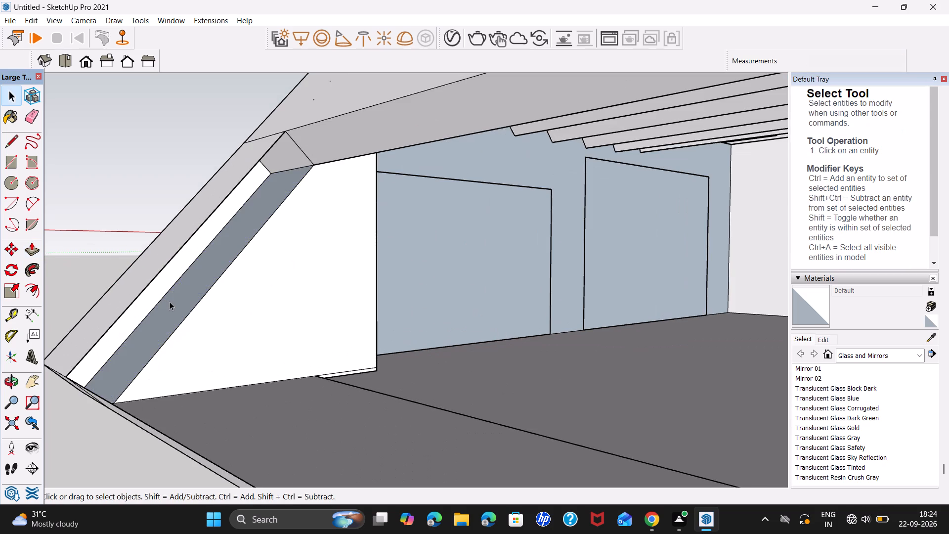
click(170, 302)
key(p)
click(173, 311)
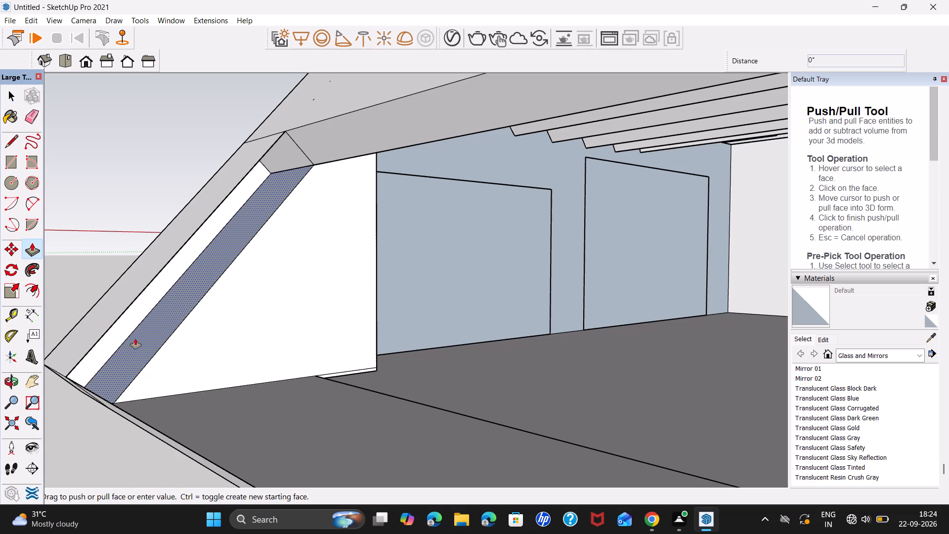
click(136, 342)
Push/Pull the small end face at the top of the sloped leg's recess about 26' 8 13/16" to the leg's lower corner.
middle_drag(147, 343, 67, 339)
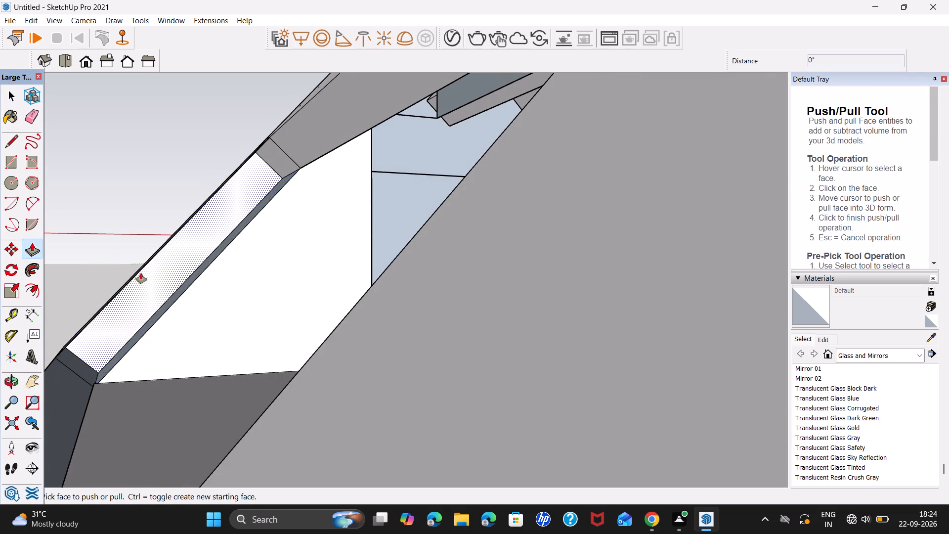
scroll(158, 272, up, 1)
middle_drag(164, 280, 212, 303)
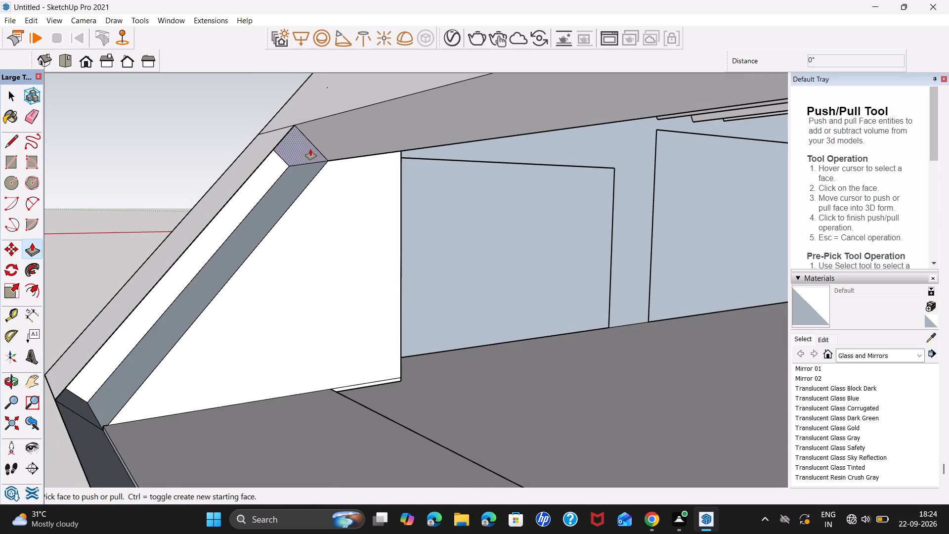
click(310, 149)
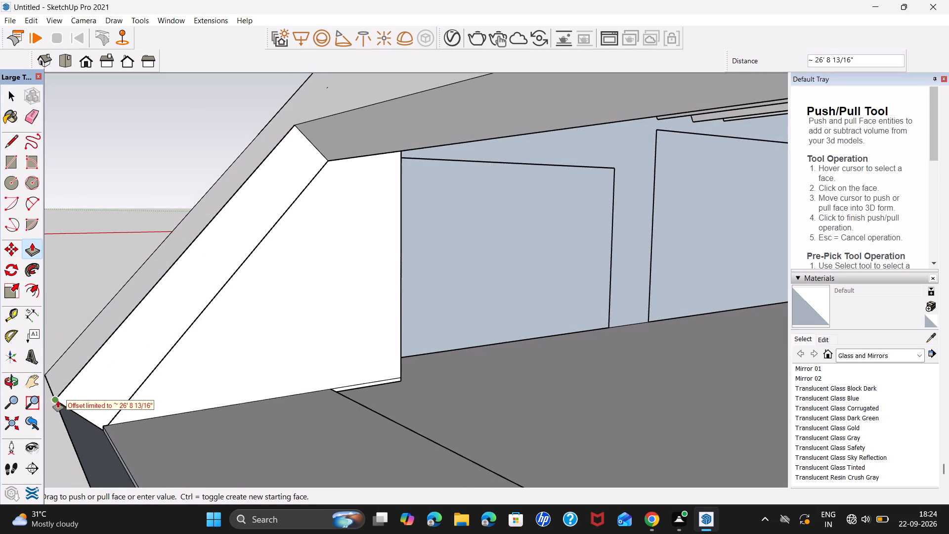
click(56, 400)
scroll(295, 365, down, 15)
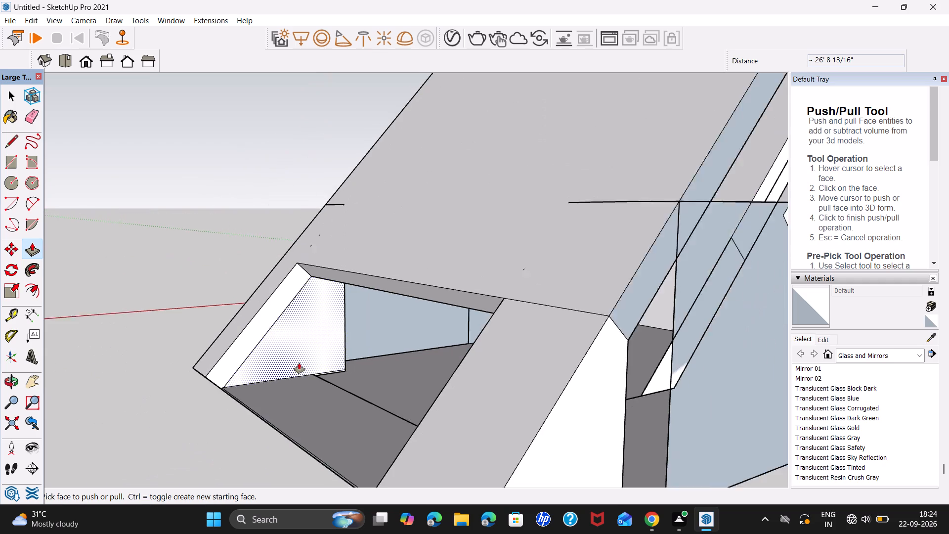
scroll(299, 363, down, 2)
key(space)
scroll(488, 361, down, 7)
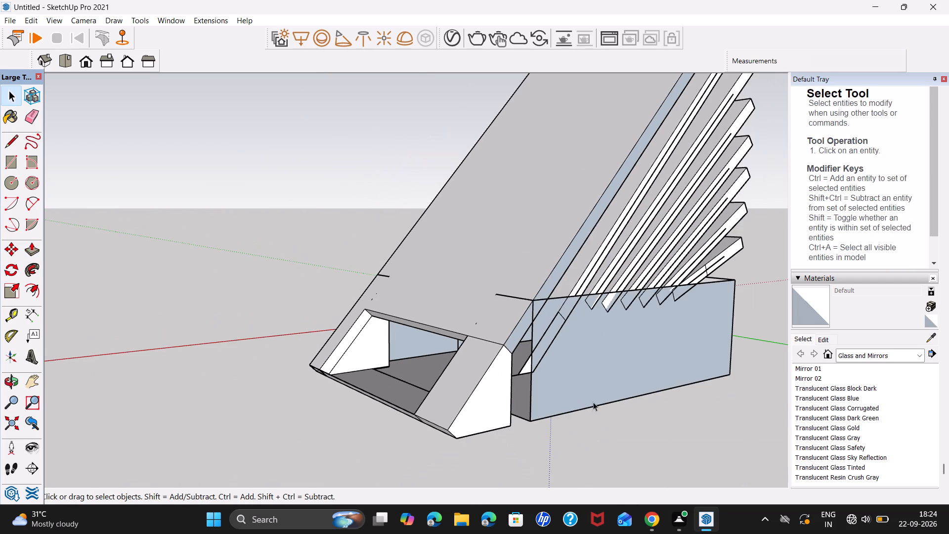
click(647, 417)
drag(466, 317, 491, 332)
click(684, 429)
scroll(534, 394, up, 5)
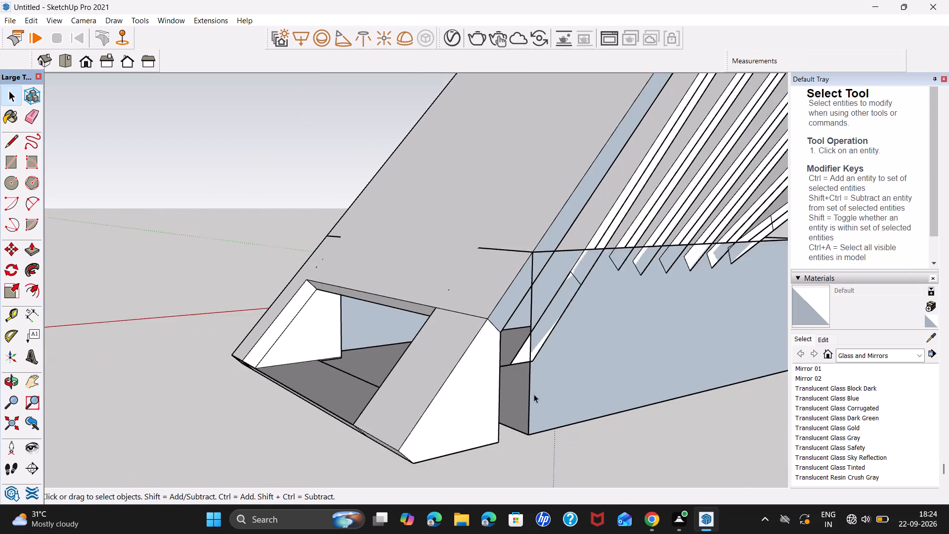
Reverse the blue-gray long side face inside the base block group to show its white front side.
middle_drag(552, 399, 452, 375)
right_click(493, 362)
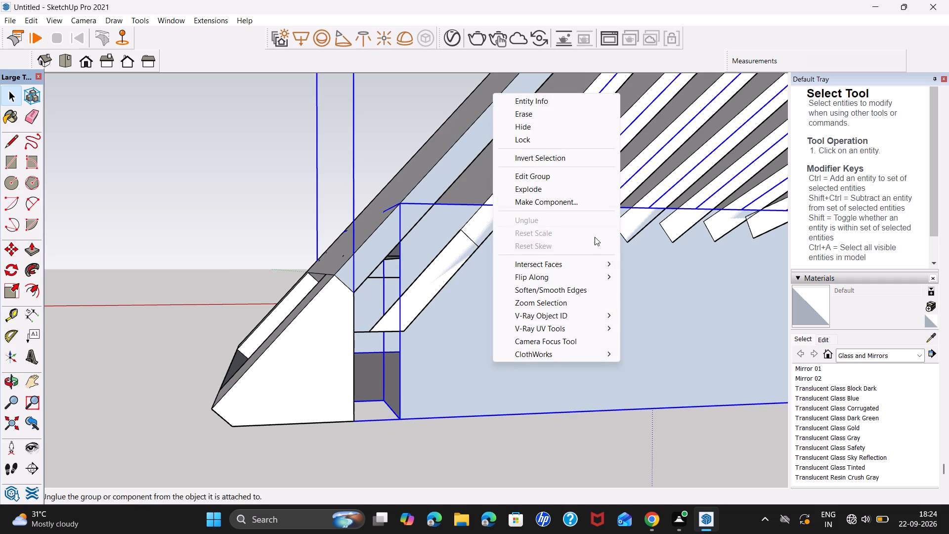
triple_click(438, 376)
double_click(438, 376)
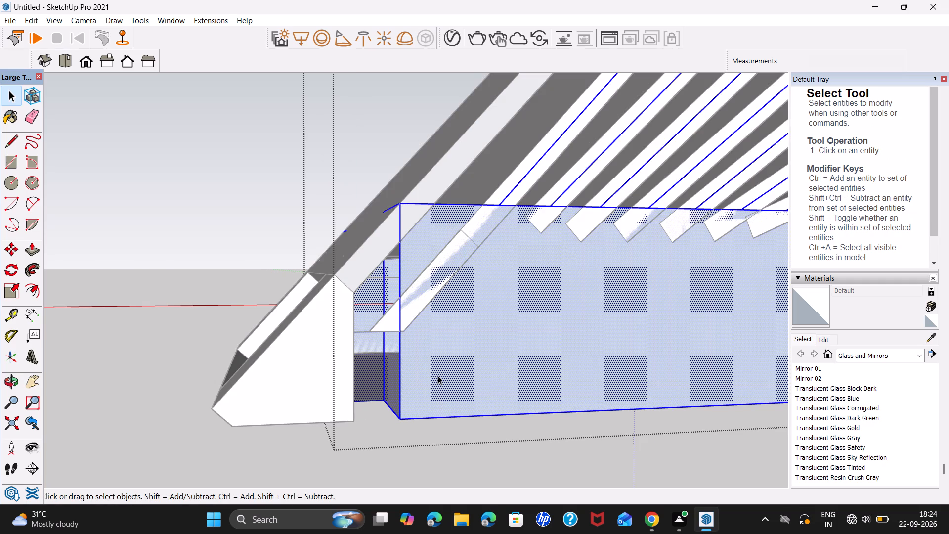
right_click(438, 376)
click(432, 373)
click(432, 373)
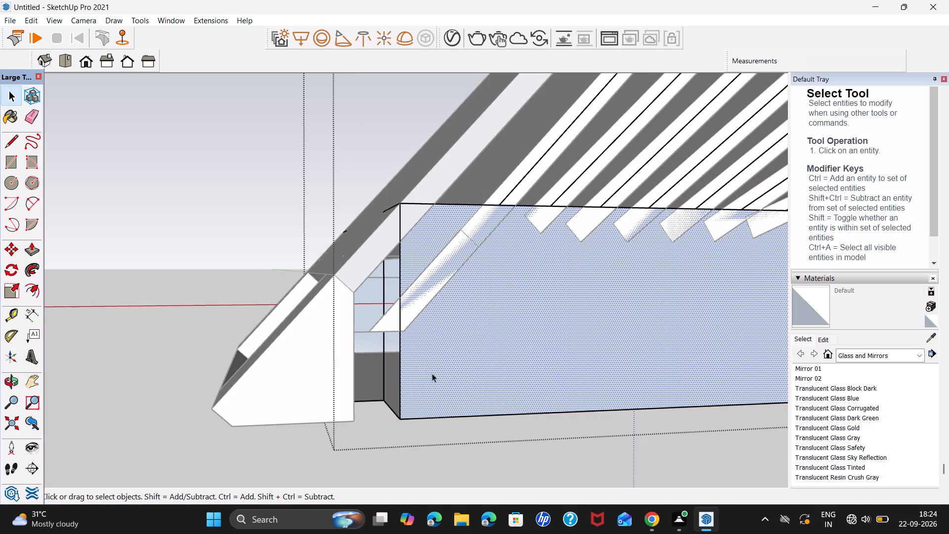
right_click(432, 373)
click(489, 281)
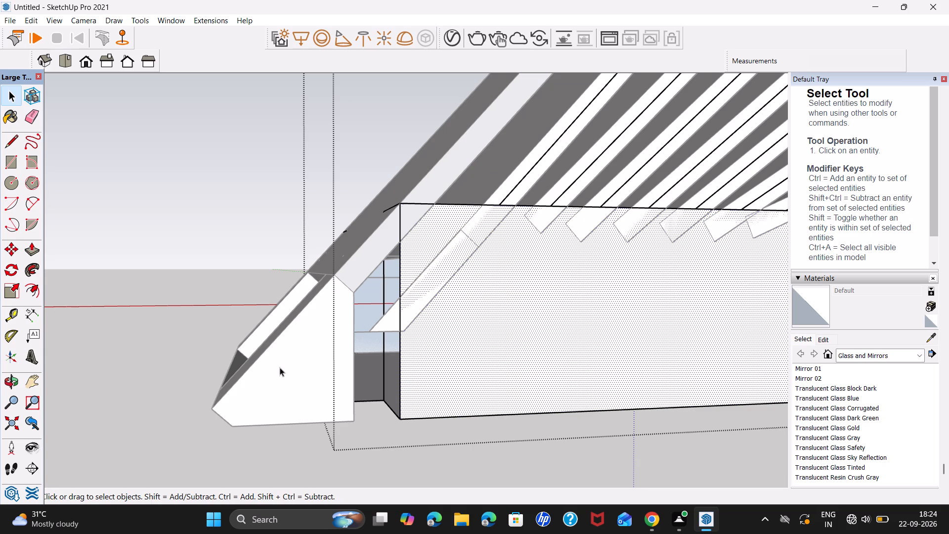
key(space)
click(174, 403)
Draw lines across the bottom of the gap between sloped leg and base block and about 27' 6" up the block's corner edge.
key(l)
click(356, 417)
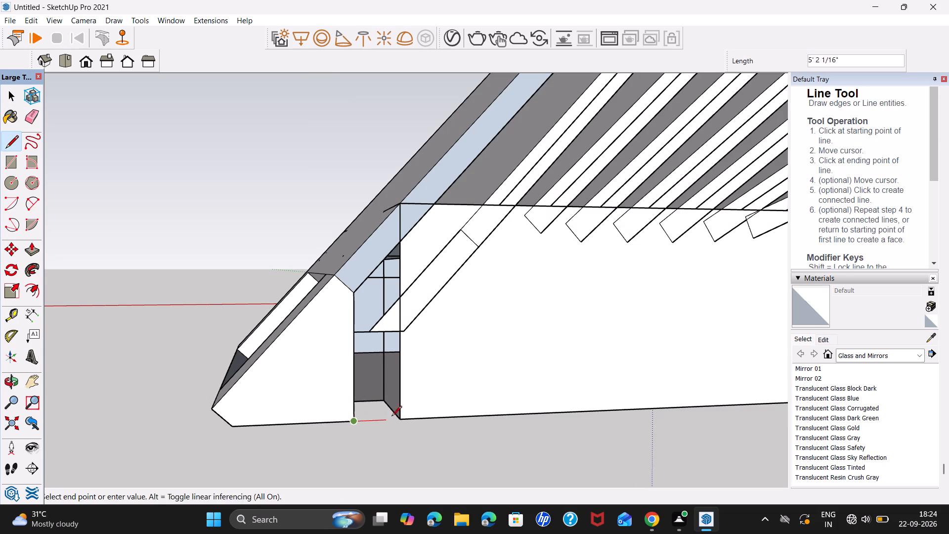
click(401, 417)
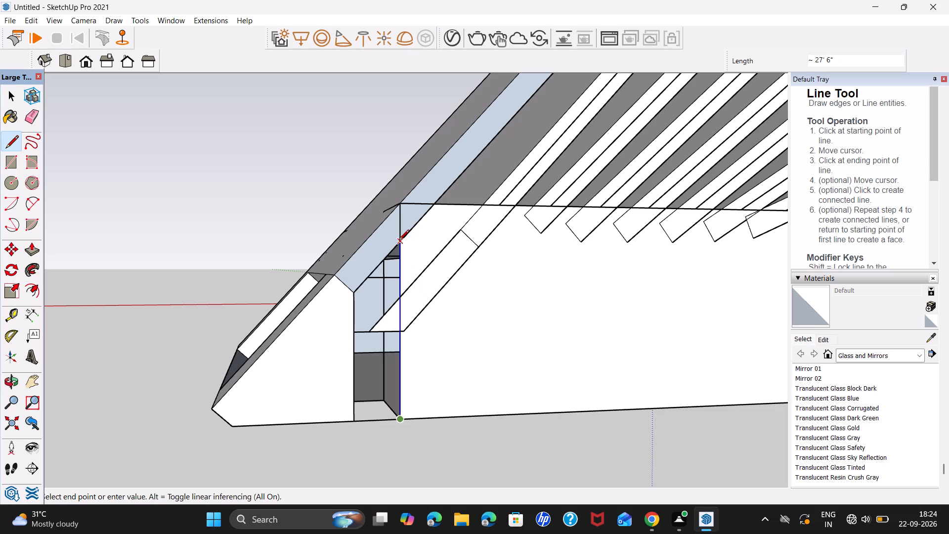
click(399, 241)
key(space)
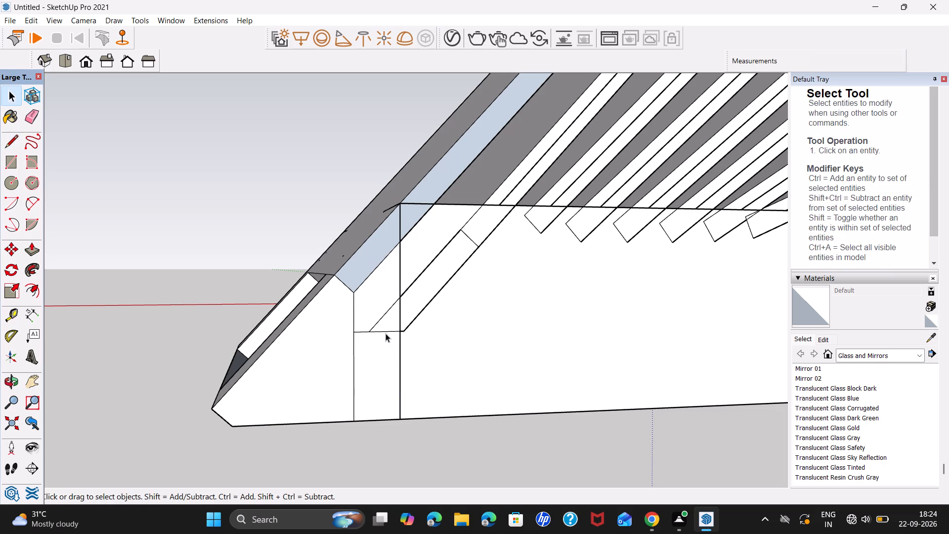
Delete the short vertical and horizontal leftover edges on the opposite sloped leg's outer side, beside the base block's upper corner.
scroll(362, 378, down, 12)
middle_drag(297, 369, 297, 374)
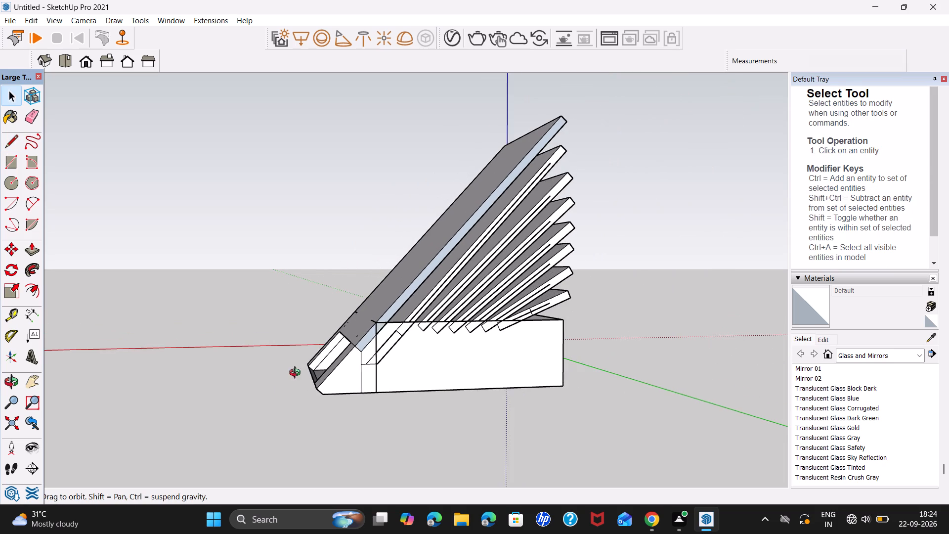
middle_drag(297, 374, 670, 385)
middle_drag(268, 389, 389, 391)
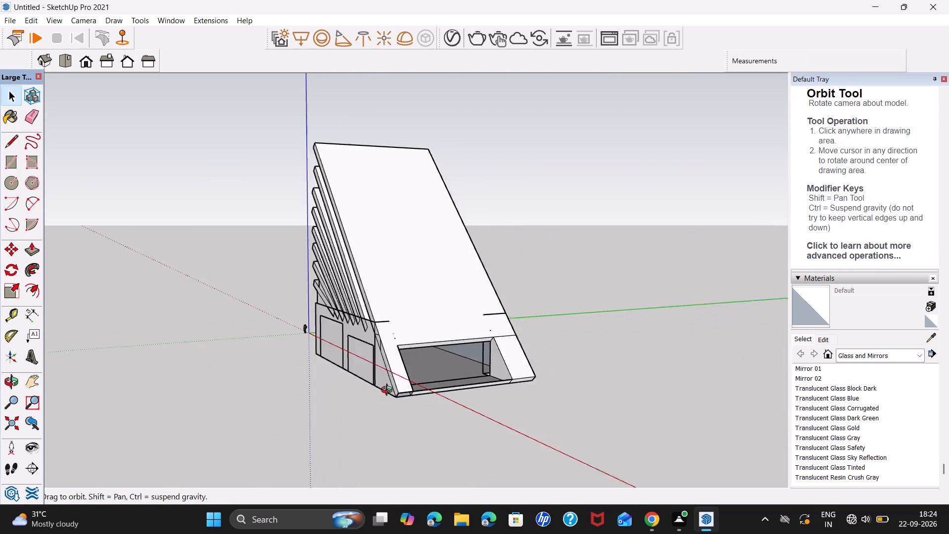
middle_drag(389, 391, 653, 346)
scroll(370, 357, up, 2)
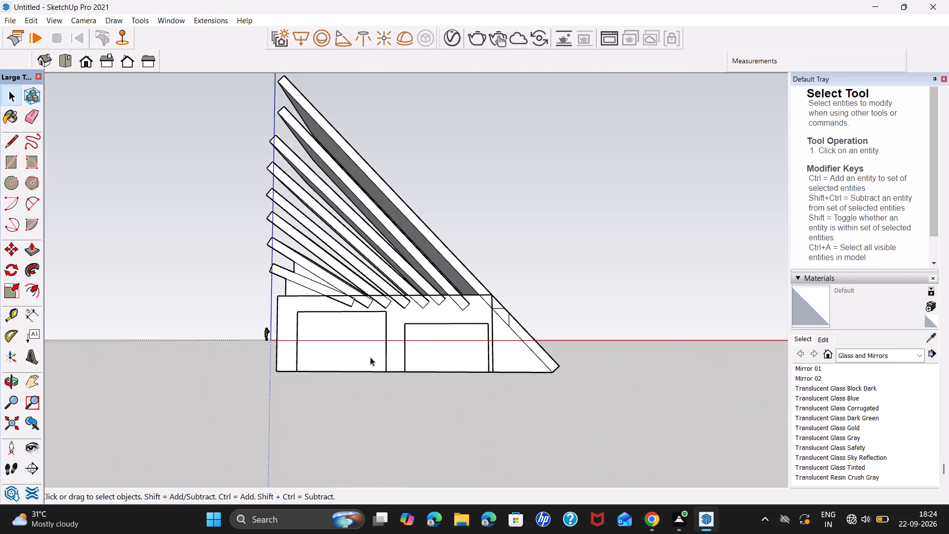
middle_drag(370, 357, 420, 371)
scroll(366, 351, up, 5)
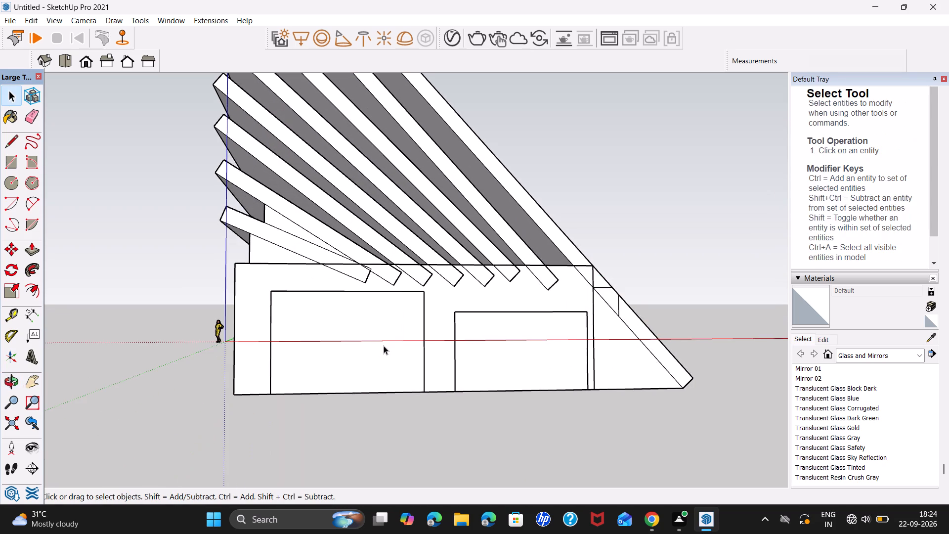
shift+middle_drag(388, 344, 306, 393)
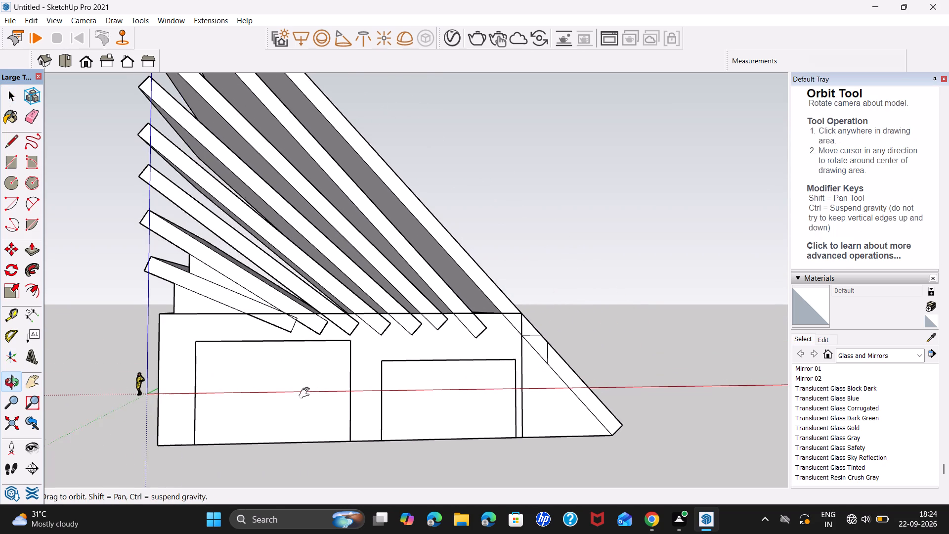
shift+middle_drag(306, 393, 306, 393)
click(538, 353)
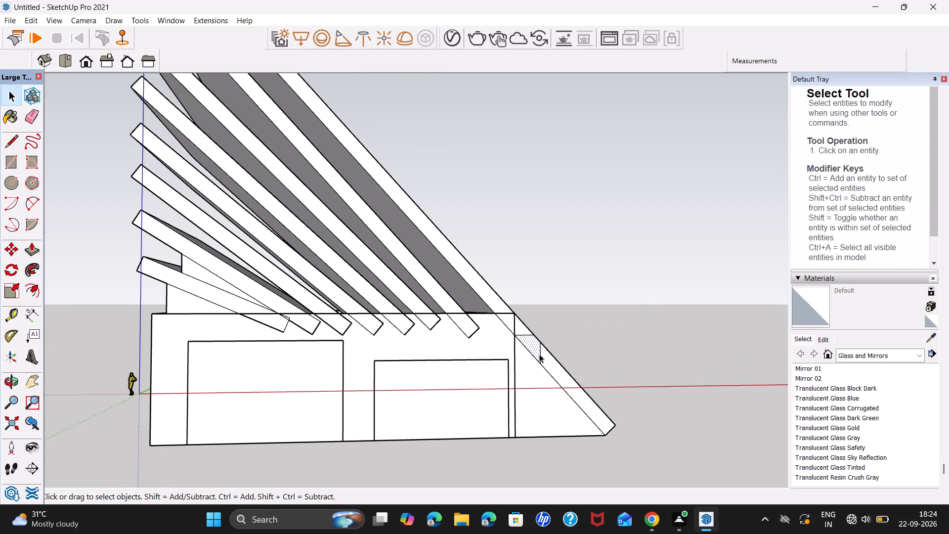
click(541, 355)
key(Delete)
click(523, 336)
key(Delete)
click(506, 327)
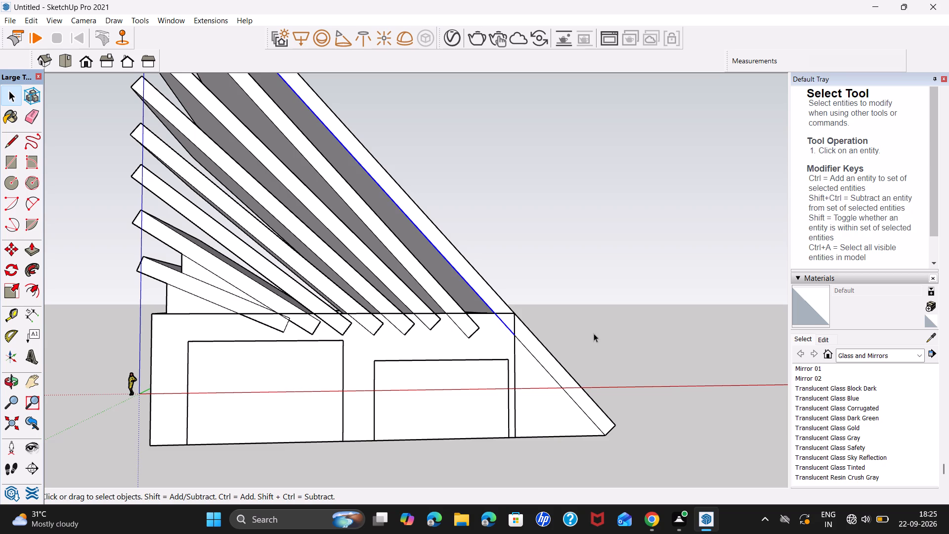
click(594, 333)
Examine the stray lines on the sloped slab's outer face above the end opening and the side wall beside them.
scroll(435, 341, down, 5)
middle_drag(432, 347, 406, 363)
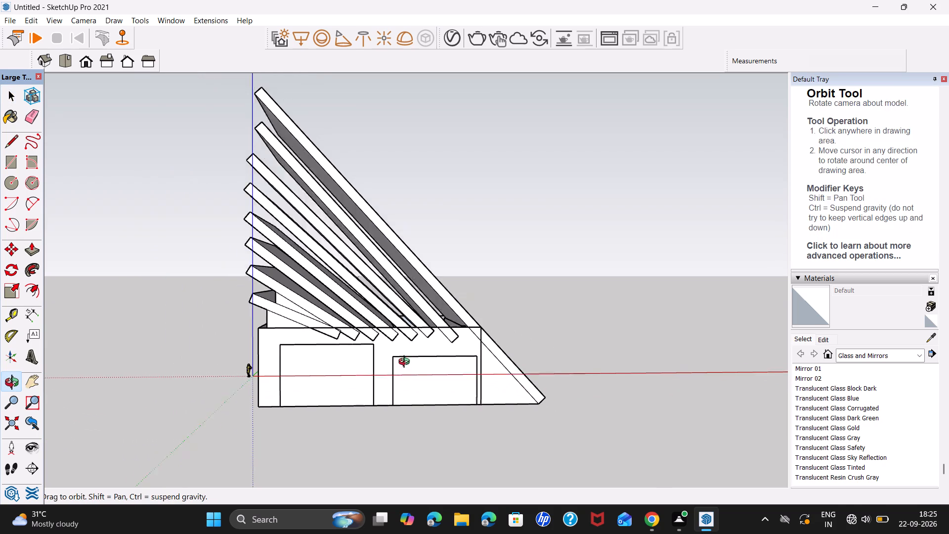
middle_drag(406, 363, 296, 350)
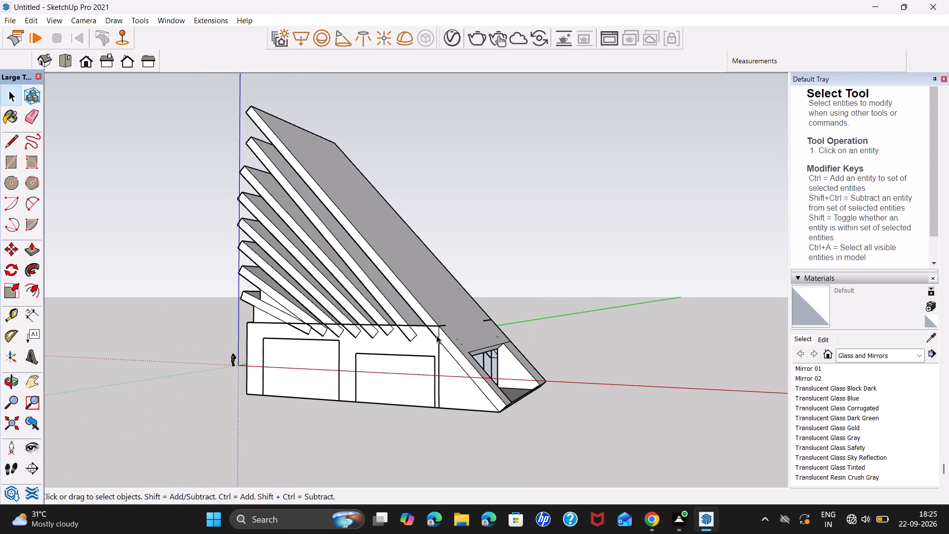
scroll(481, 343, up, 6)
click(445, 346)
scroll(444, 346, up, 14)
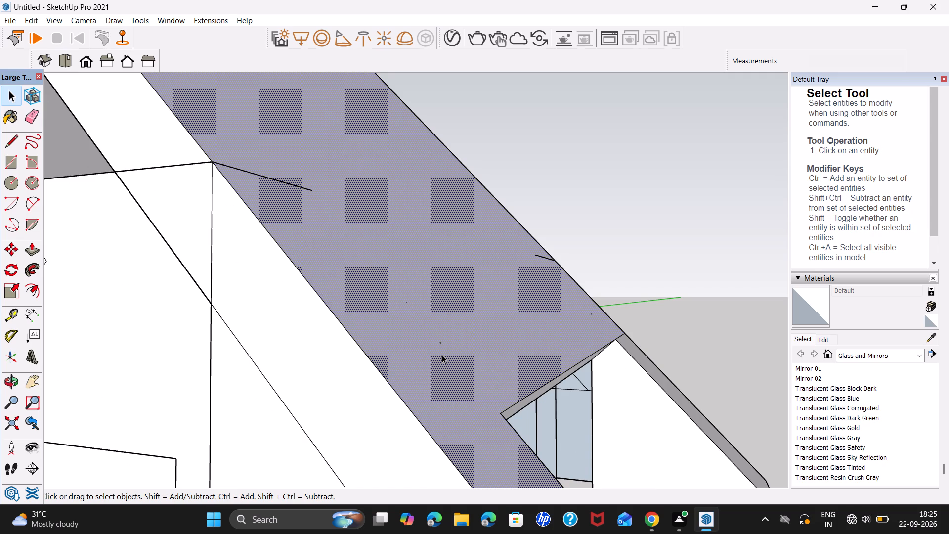
scroll(442, 355, up, 7)
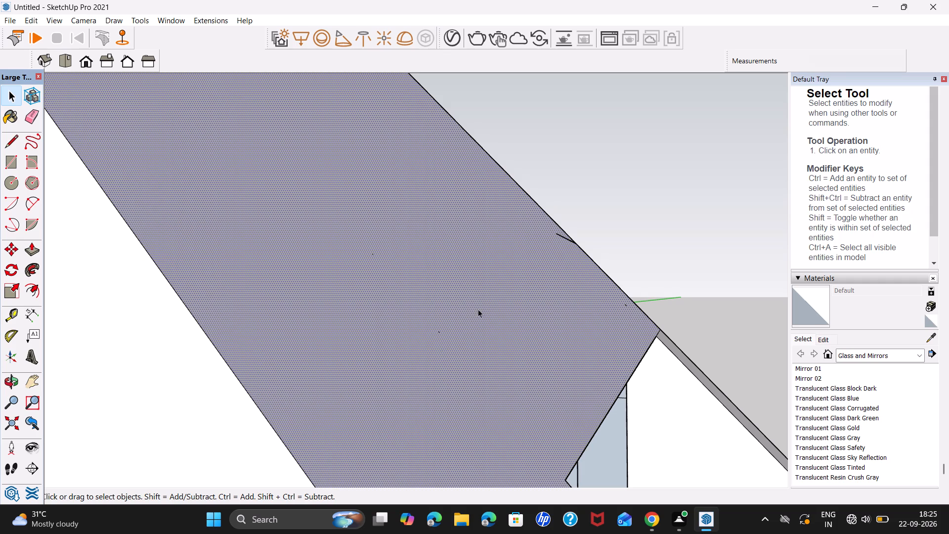
scroll(579, 251, up, 3)
middle_drag(587, 281, 326, 337)
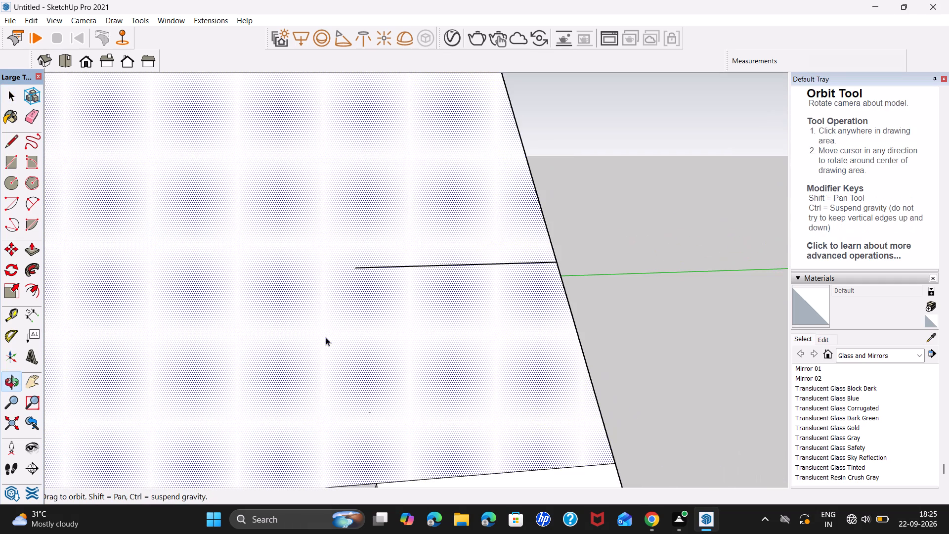
click(480, 264)
scroll(571, 284, down, 7)
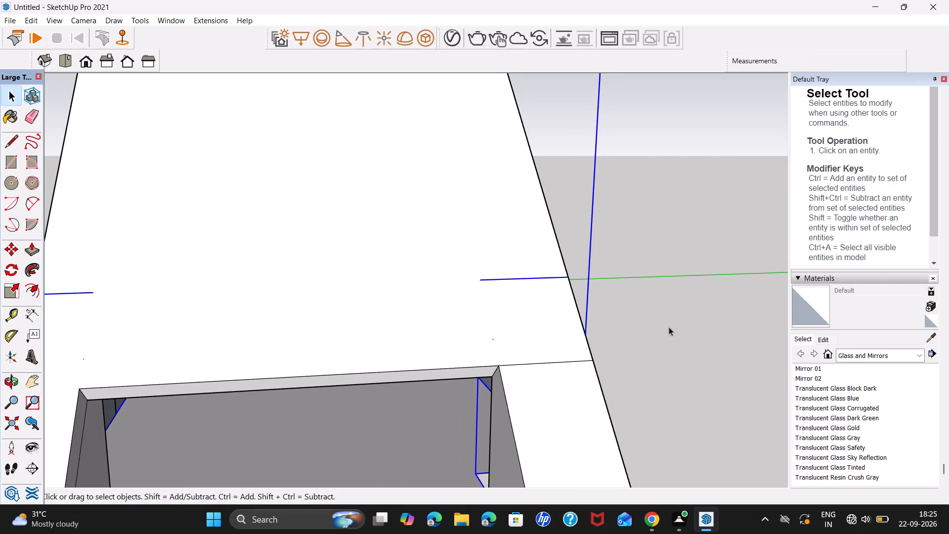
click(669, 327)
scroll(493, 295, down, 13)
middle_drag(318, 320, 408, 344)
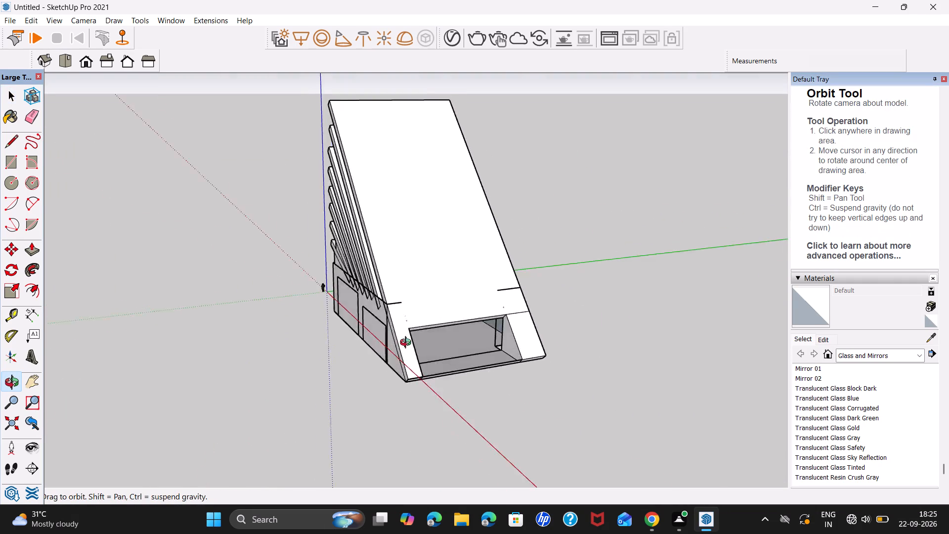
middle_drag(408, 344, 625, 344)
scroll(424, 321, up, 3)
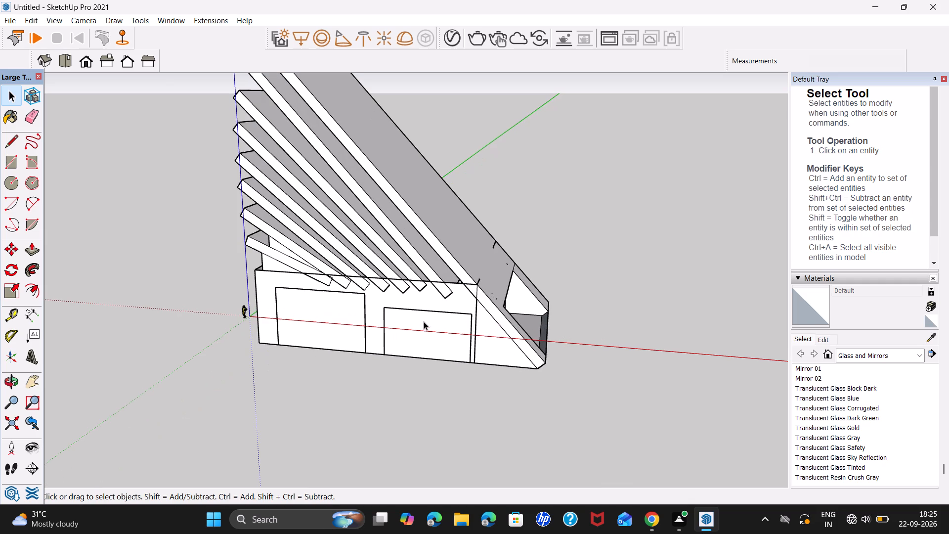
Draw a window rectangle about 12' 5" by 23' 5" near the upper left corner of the sloped slab's outer face.
middle_drag(502, 340, 459, 362)
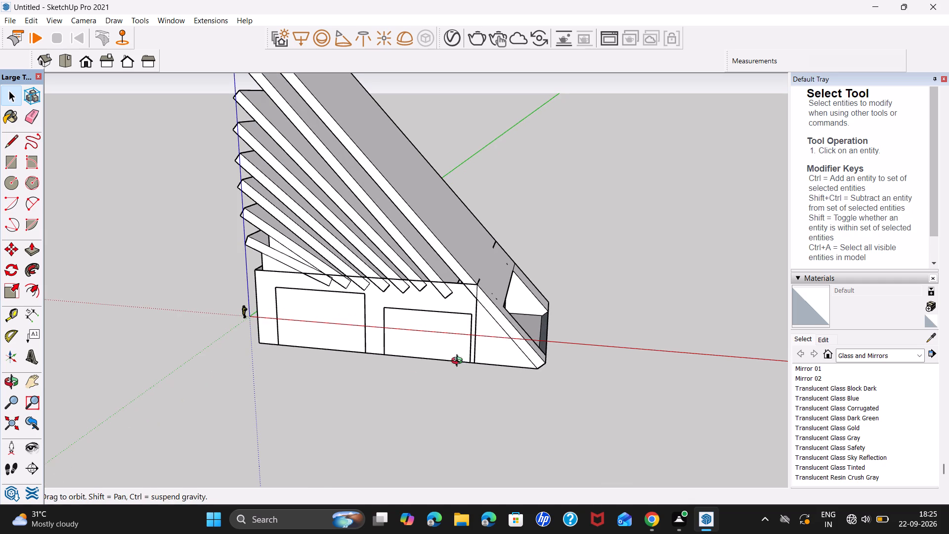
middle_drag(459, 362, 260, 367)
scroll(433, 327, down, 2)
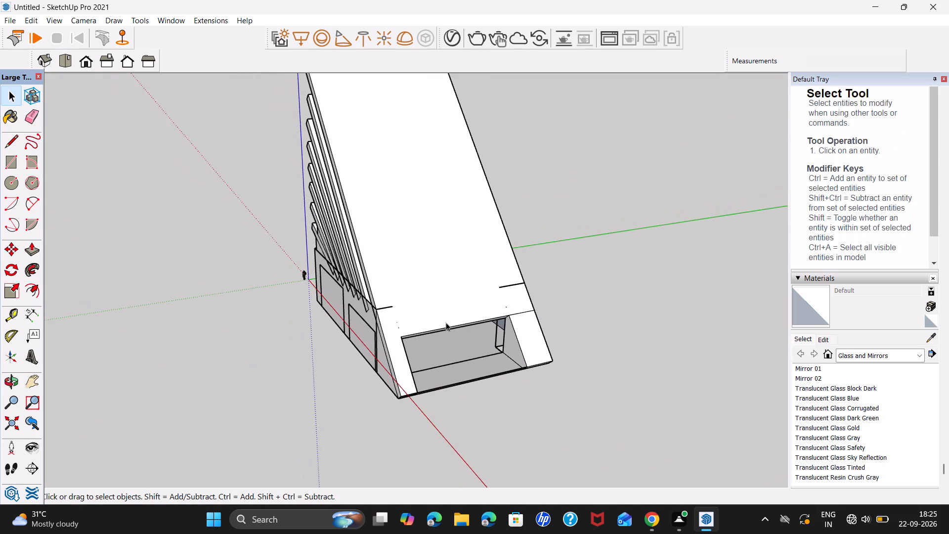
shift+middle_drag(448, 321, 395, 383)
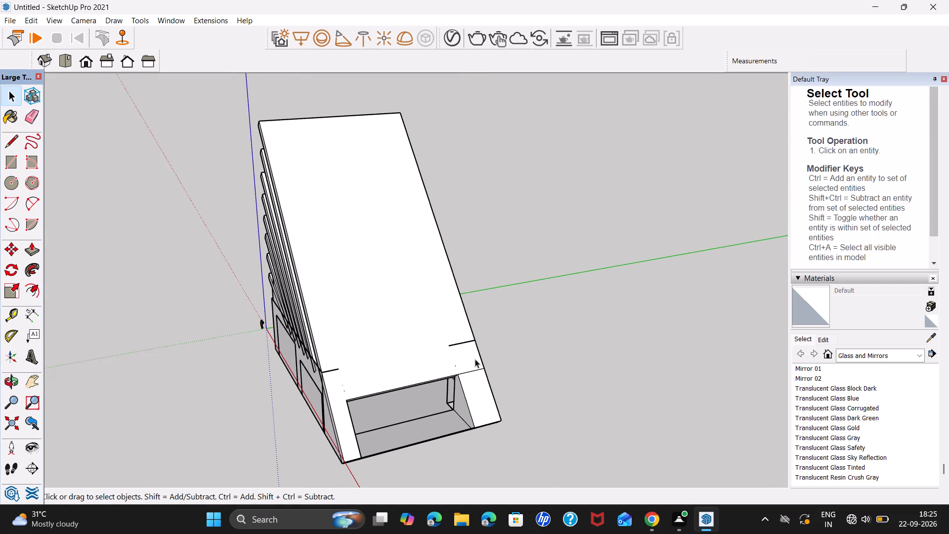
middle_drag(475, 359, 375, 376)
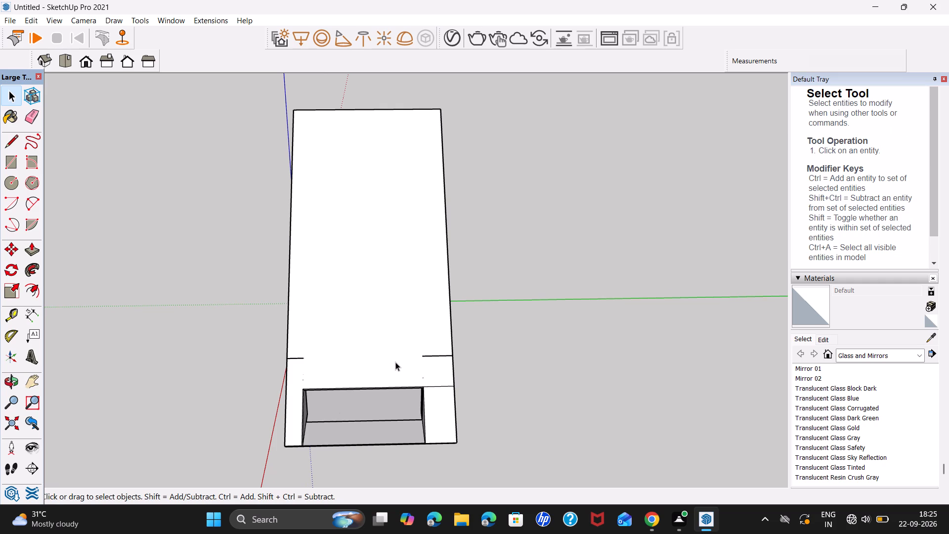
key(r)
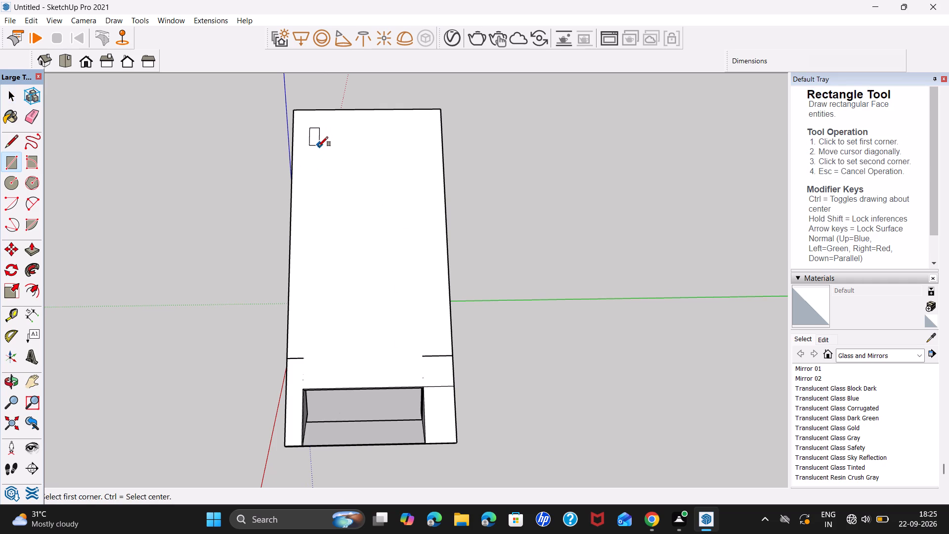
click(310, 153)
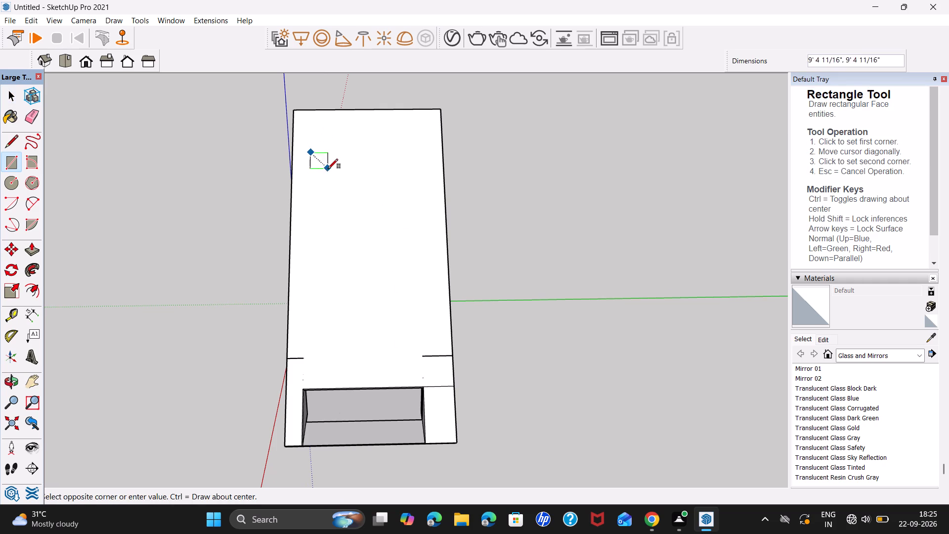
click(333, 192)
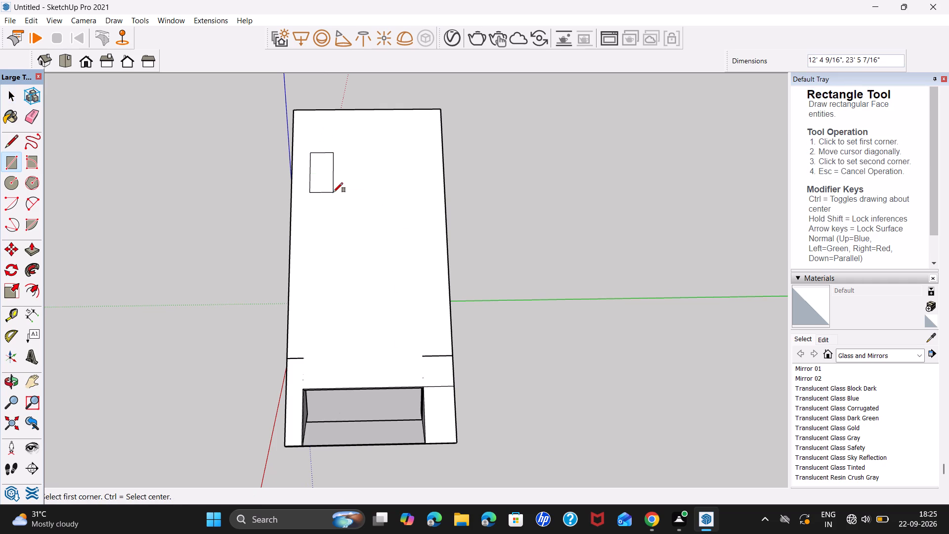
key(space)
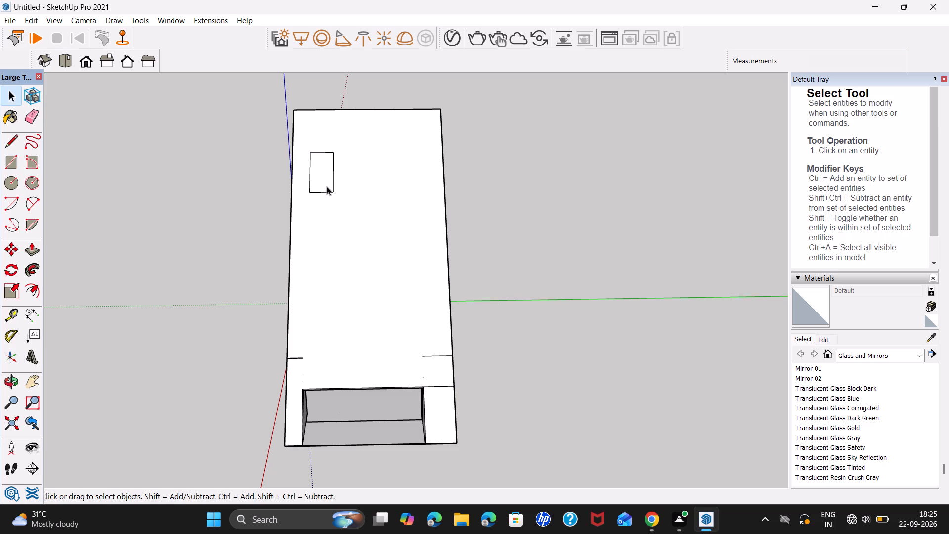
Copy the window rectangle about 41' 6" across the sloped face, level with the original.
click(326, 185)
key(m)
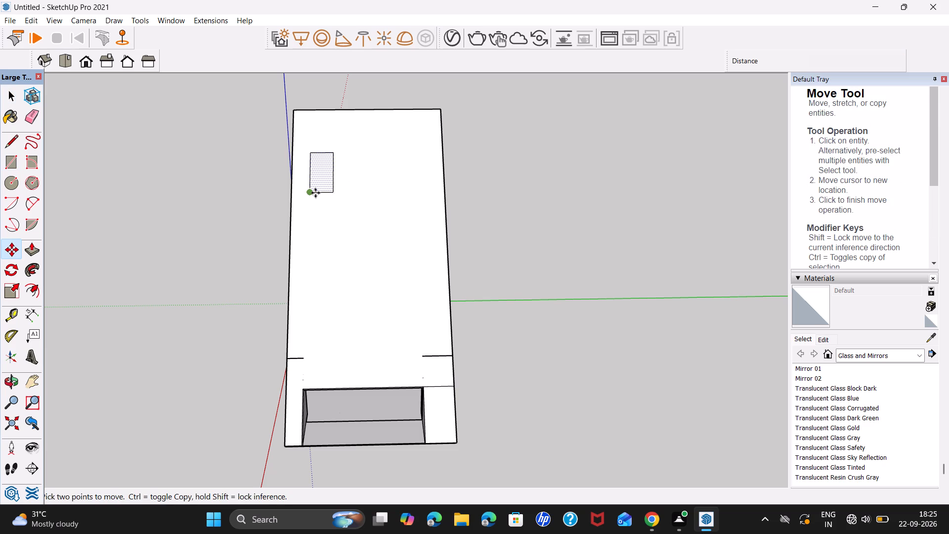
click(315, 193)
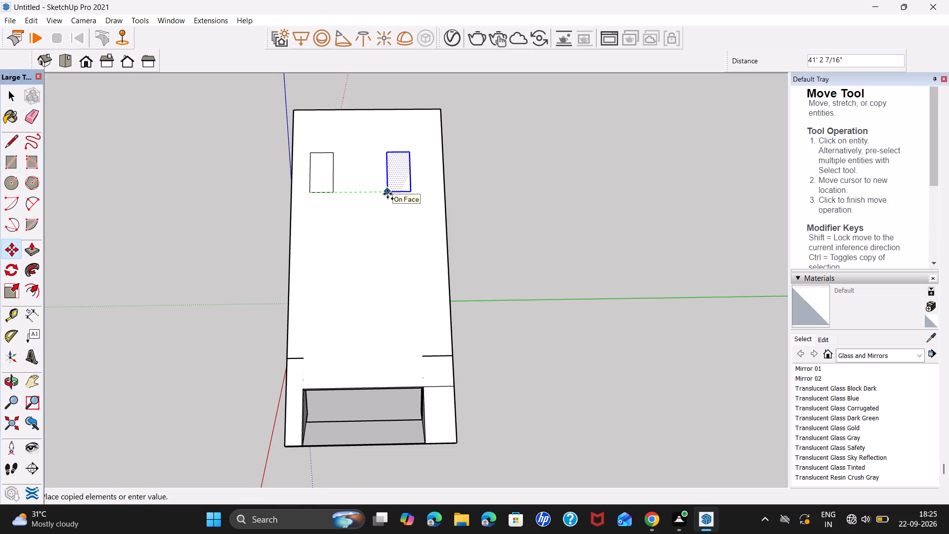
click(388, 194)
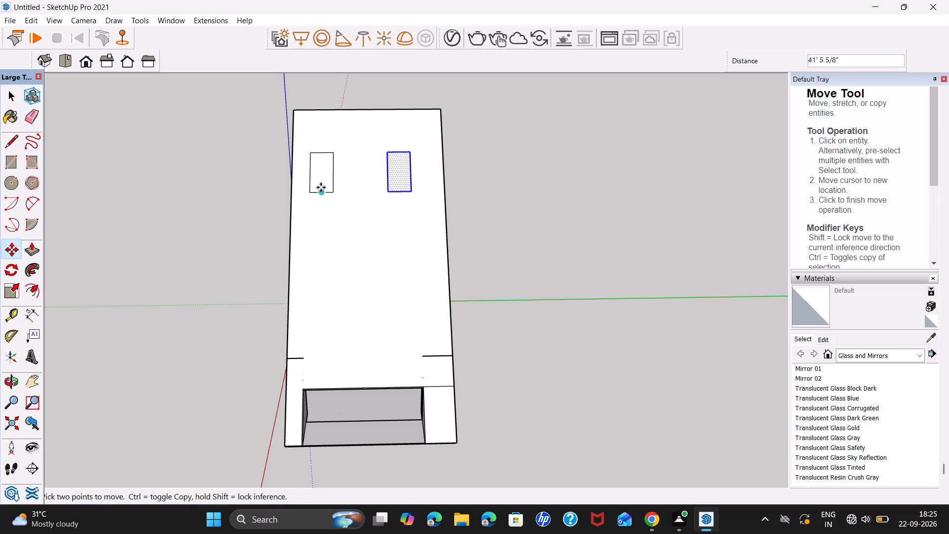
key(space)
Copy both window rectangles about 80' down the slope and divide the distance by 2 to add a middle pair.
click(324, 184)
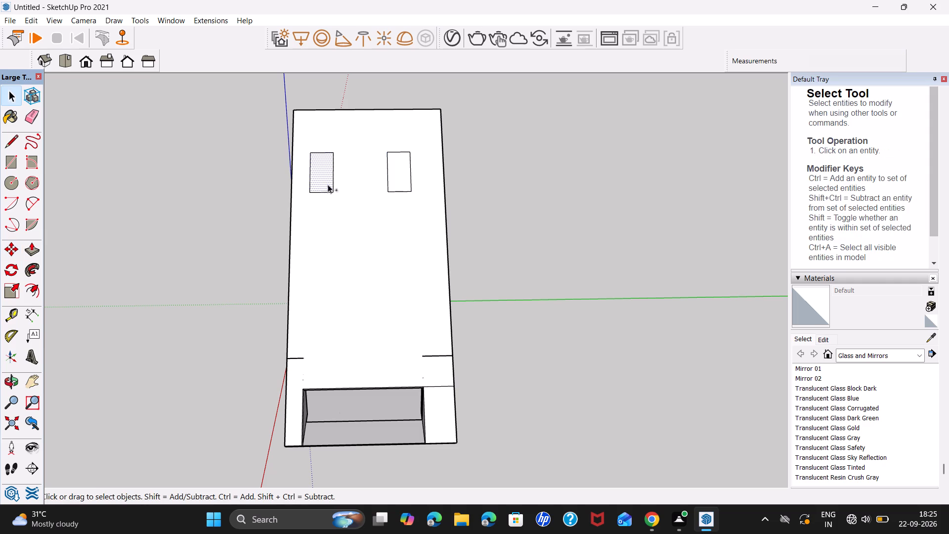
click(397, 178)
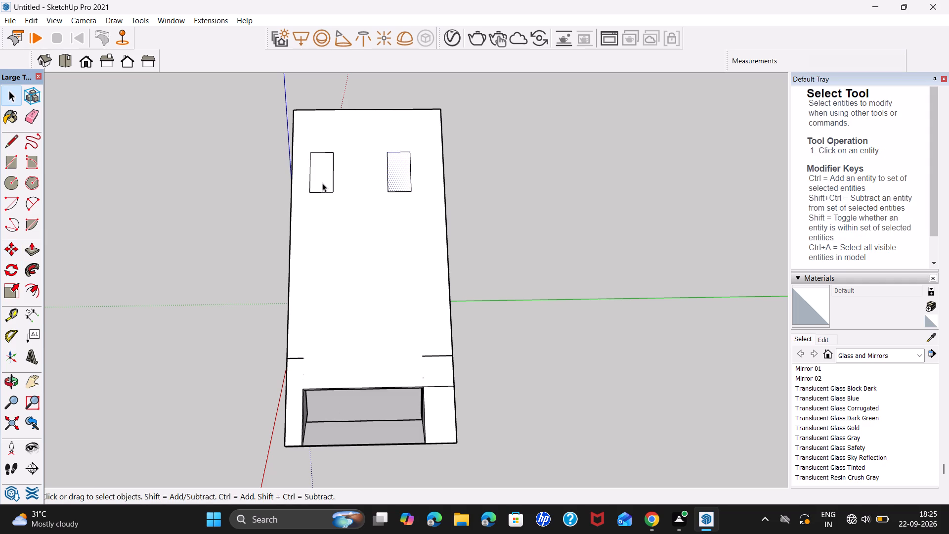
ctrl+click(323, 182)
key(m)
click(309, 191)
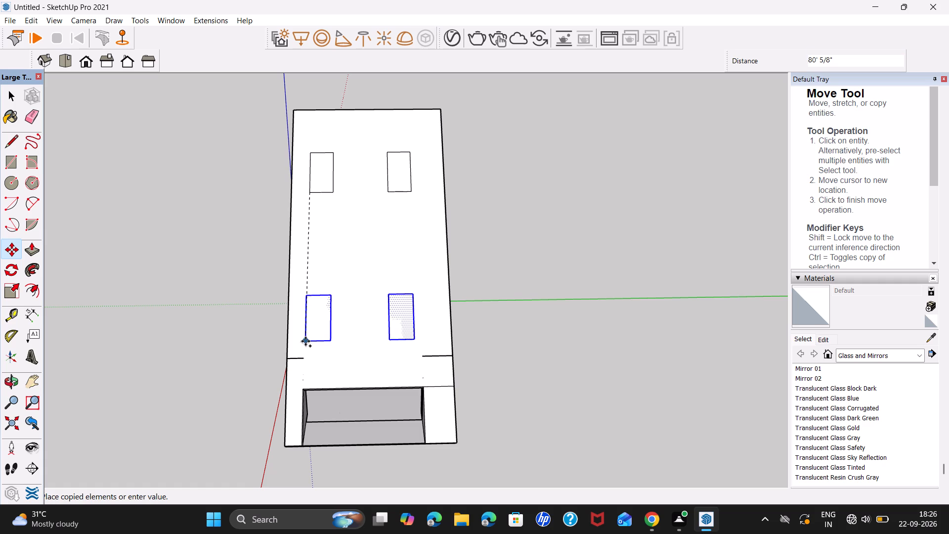
click(305, 342)
key(slash)
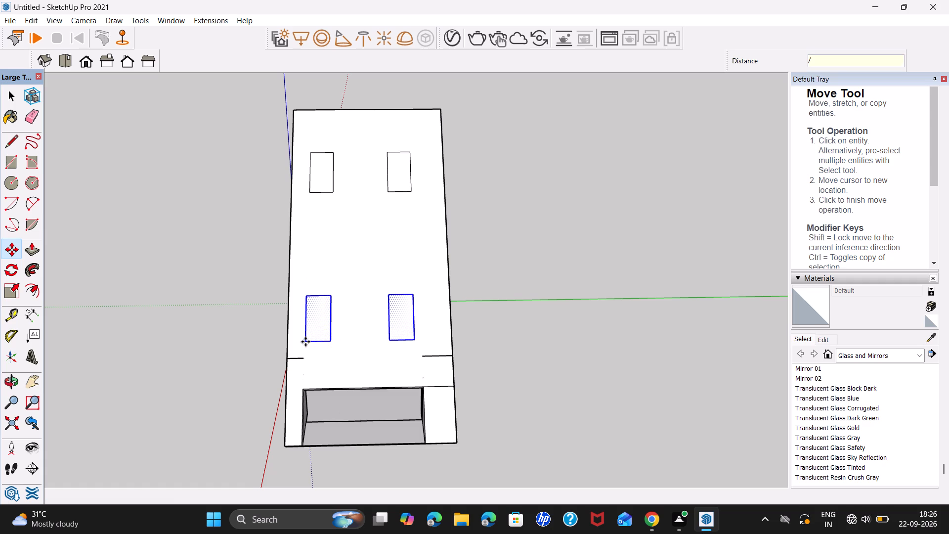
key(2)
key(Return)
key(space)
Recess the upper left window rectangle 4" into the sloped face with Push/Pull.
scroll(326, 324, down, 3)
middle_drag(315, 333, 418, 327)
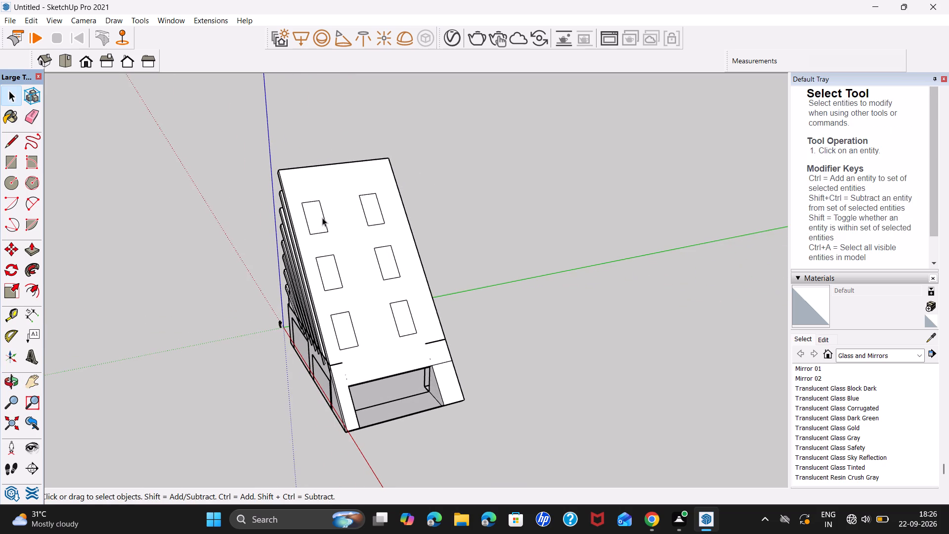
click(319, 218)
key(p)
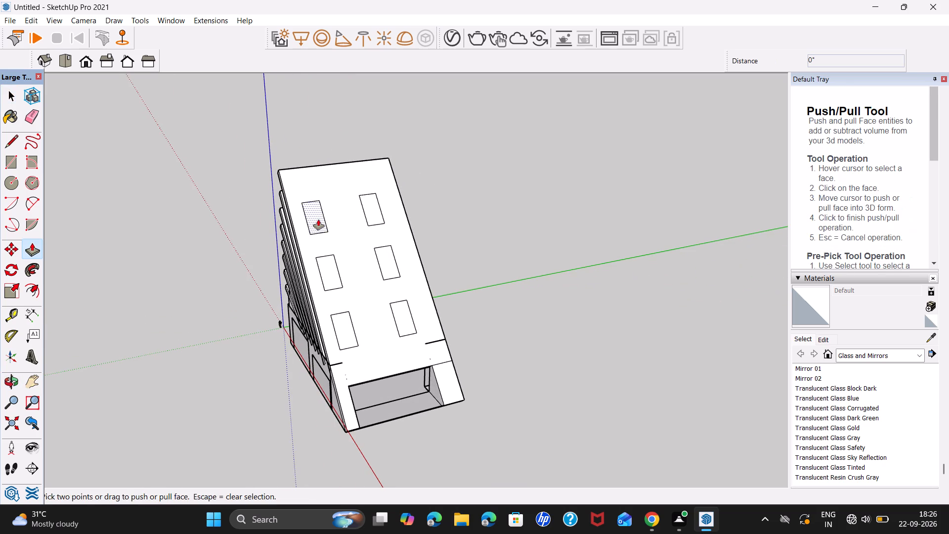
click(318, 220)
scroll(318, 220, up, 11)
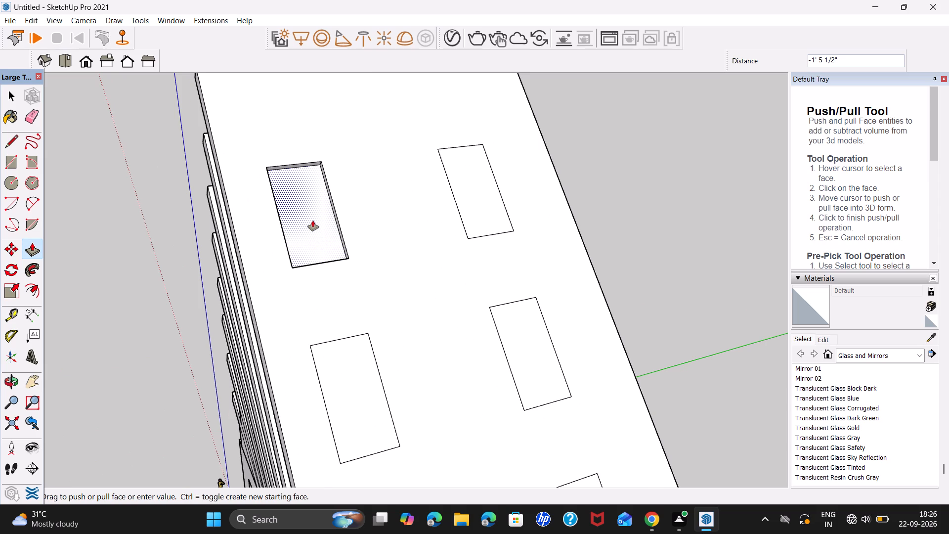
key(4)
key(Return)
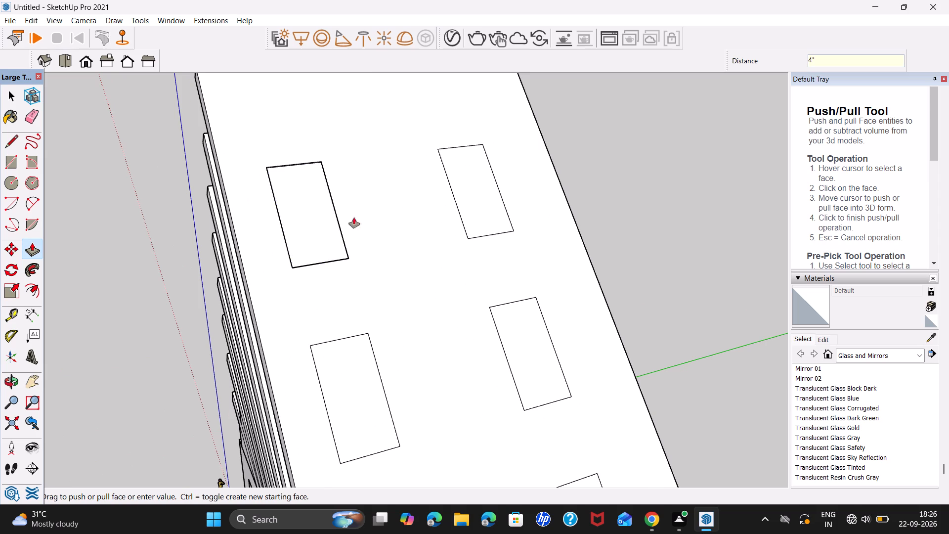
Repeat the 4" recess on the remaining five window rectangles of the sloped face.
double_click(491, 207)
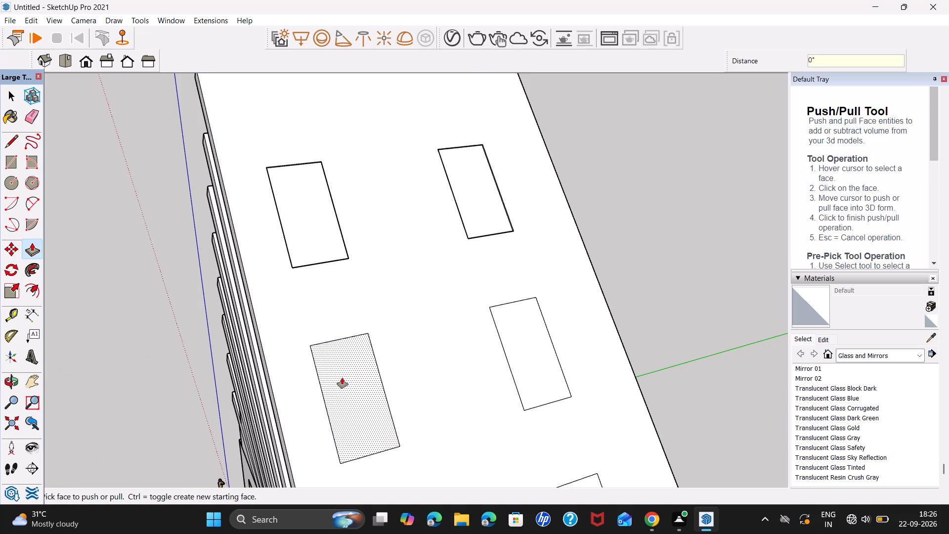
double_click(344, 377)
double_click(543, 371)
scroll(518, 356, down, 6)
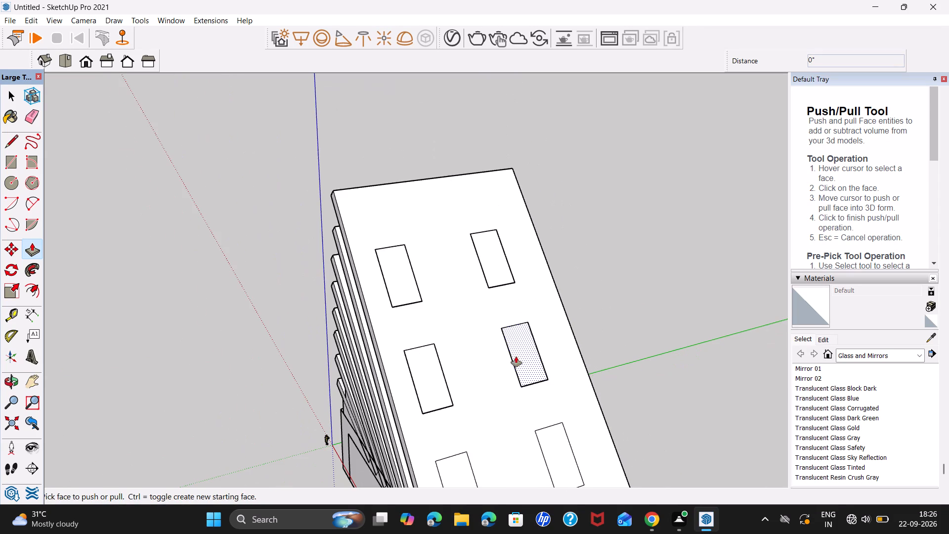
shift+middle_drag(517, 372, 455, 264)
double_click(395, 370)
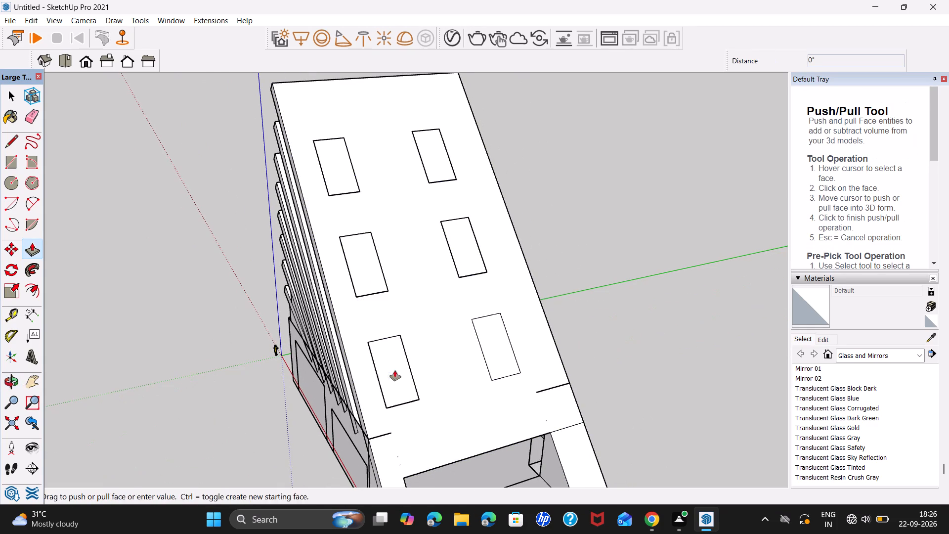
double_click(505, 353)
key(space)
Push the left window recess of the lowest row 4" deeper, applying the push twice.
scroll(392, 362, up, 3)
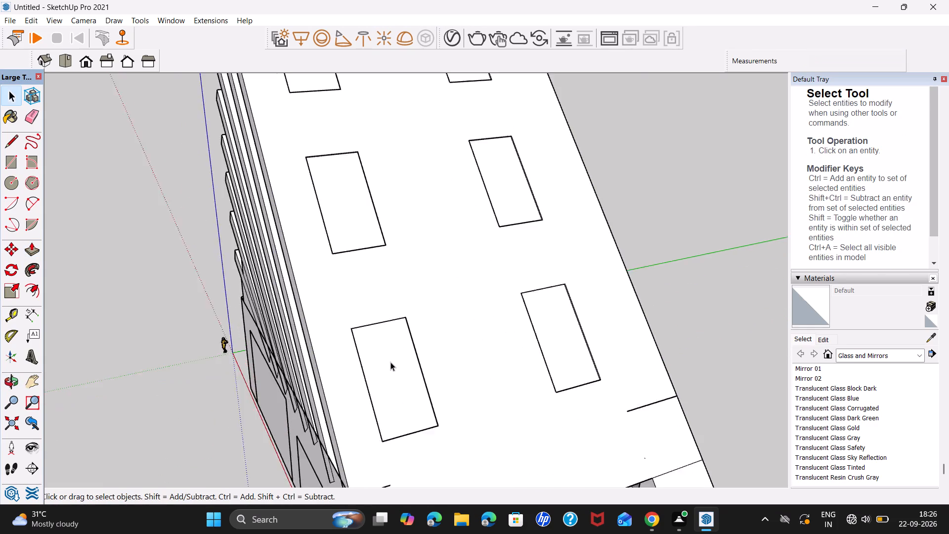
scroll(390, 362, up, 11)
middle_drag(408, 385, 304, 308)
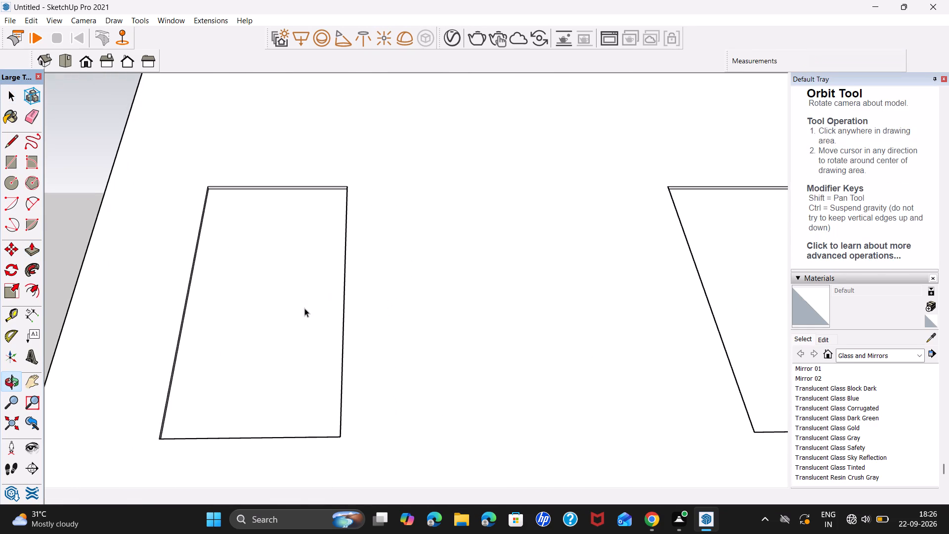
click(297, 319)
key(p)
click(297, 319)
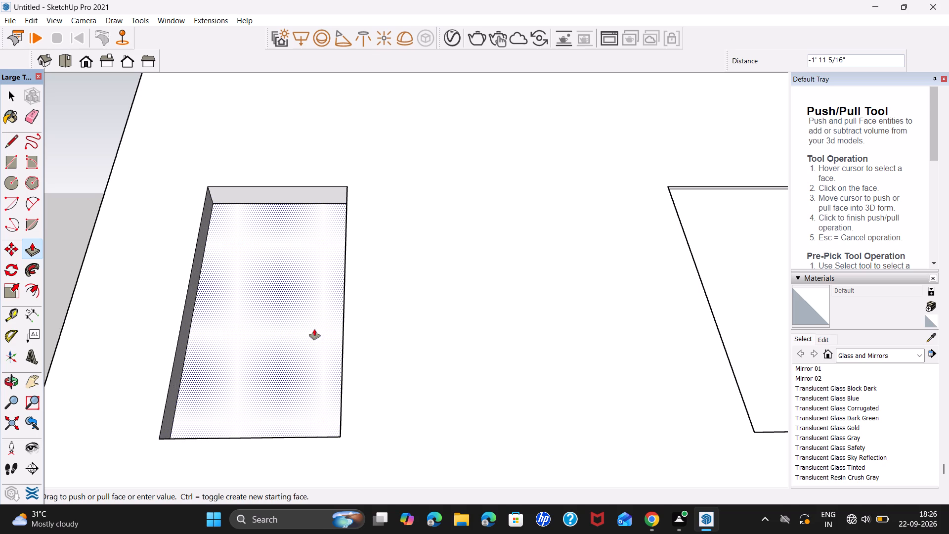
key(4)
key(Return)
double_click(756, 319)
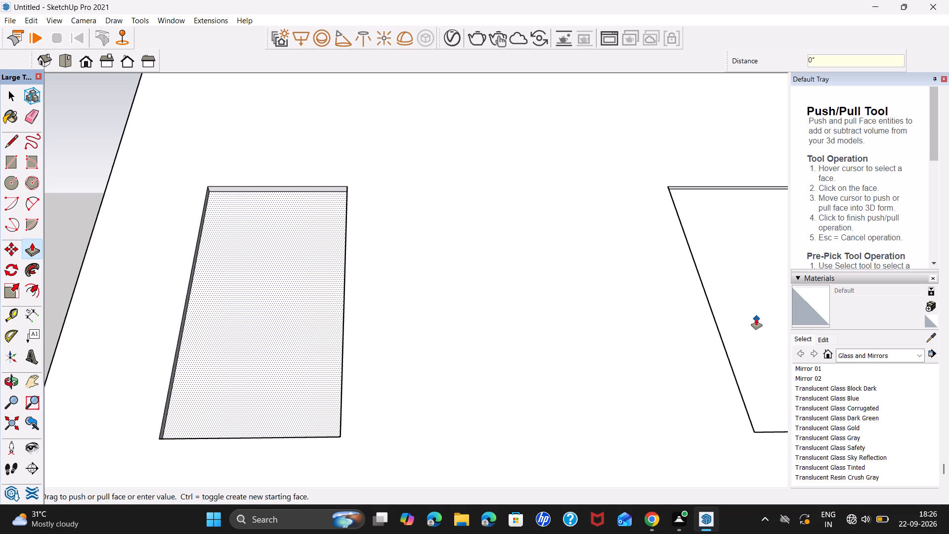
key(space)
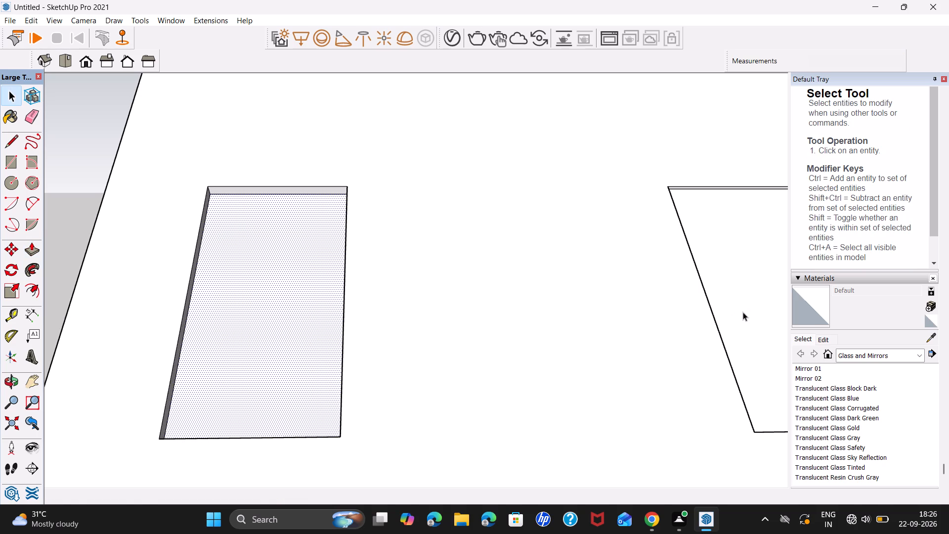
Push the right window recess of the lowest row 4" deeper, applying the push twice.
click(744, 311)
key(p)
double_click(744, 311)
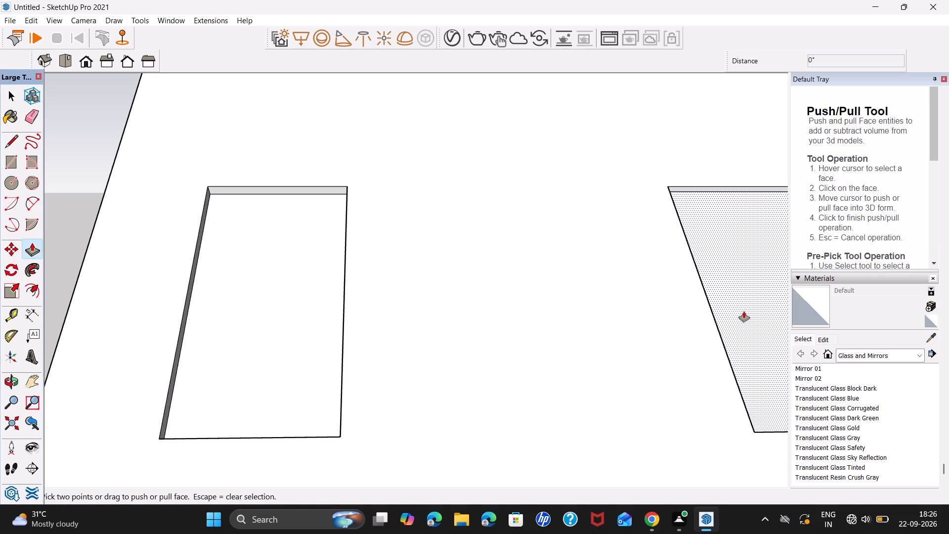
scroll(552, 268, down, 6)
double_click(679, 268)
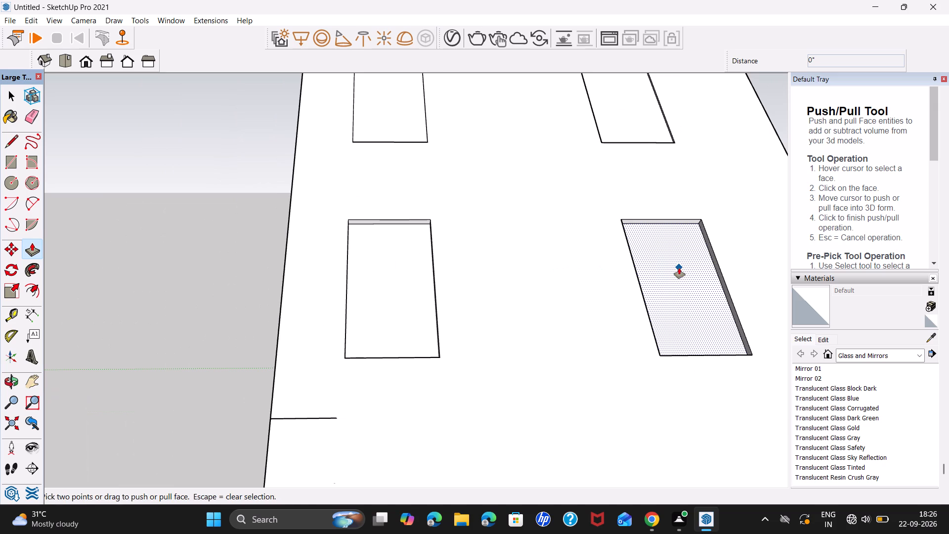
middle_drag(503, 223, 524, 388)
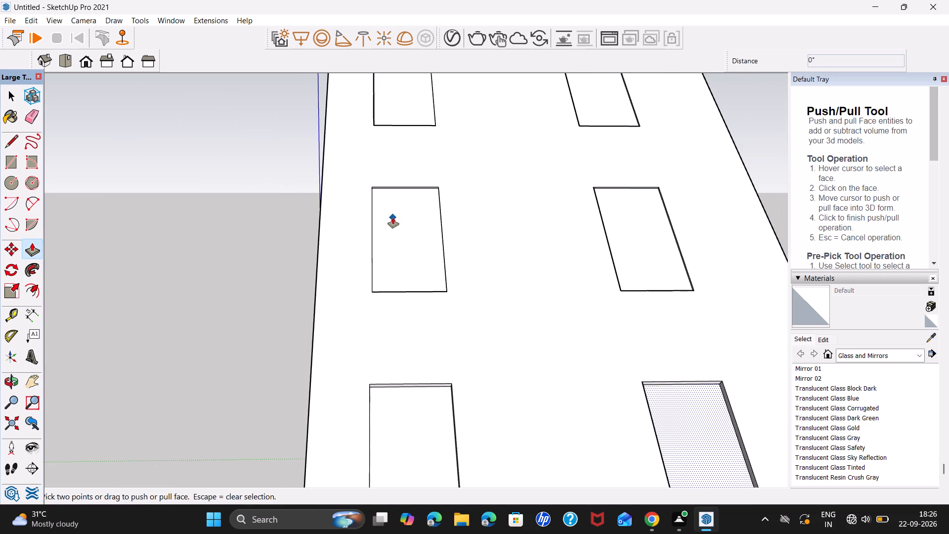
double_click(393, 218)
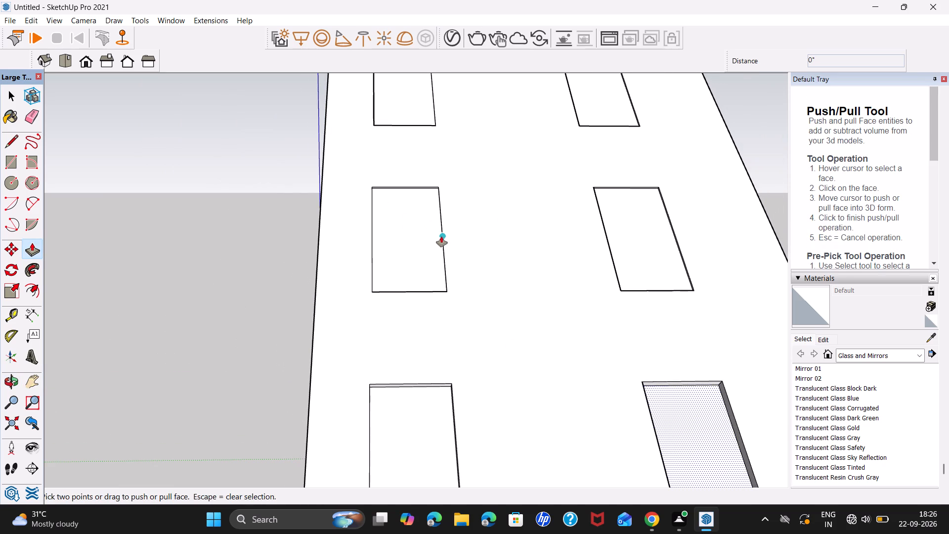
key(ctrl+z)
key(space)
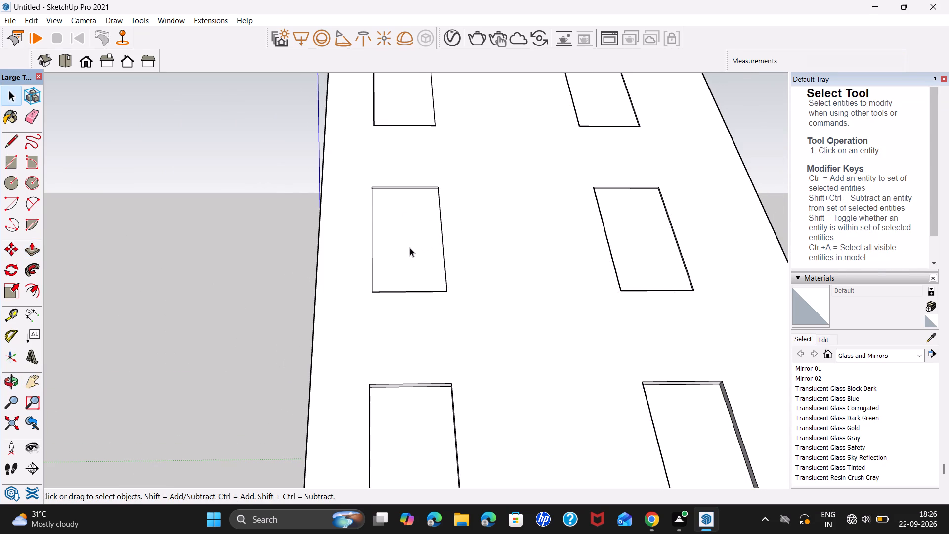
Push both window recesses of the middle row 4" deeper with Push/Pull, applying the push twice to each.
key(p)
double_click(410, 248)
double_click(630, 248)
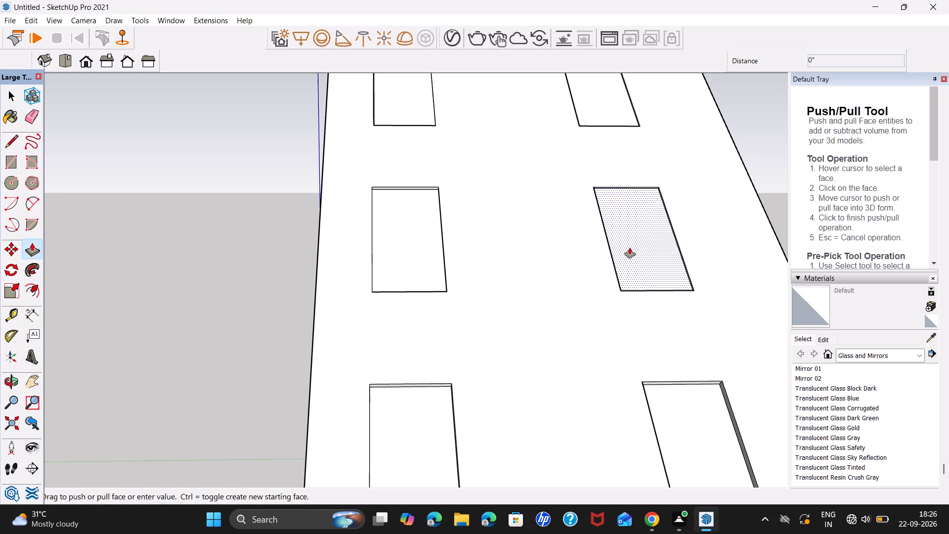
double_click(406, 248)
double_click(628, 245)
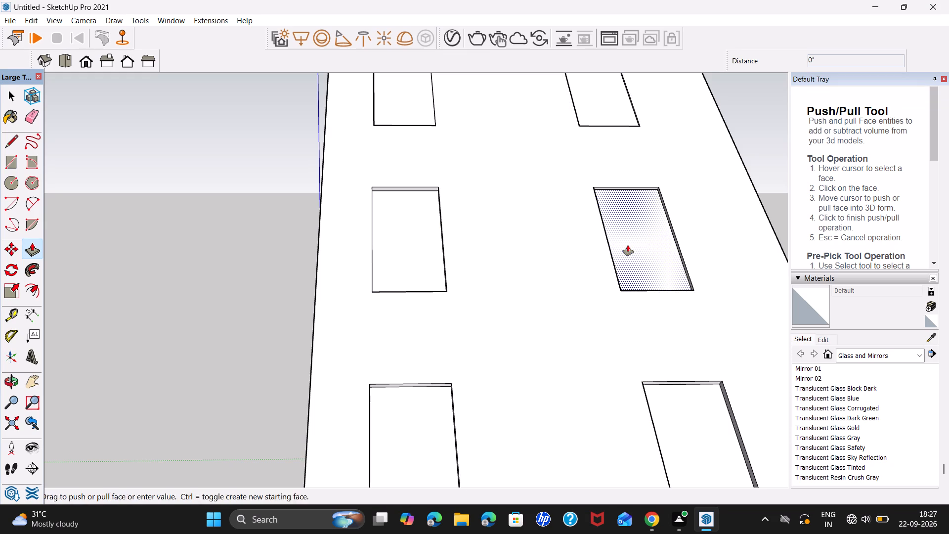
Push both window recesses of the top row 4" deeper, applying the push twice to each.
middle_drag(519, 211, 515, 358)
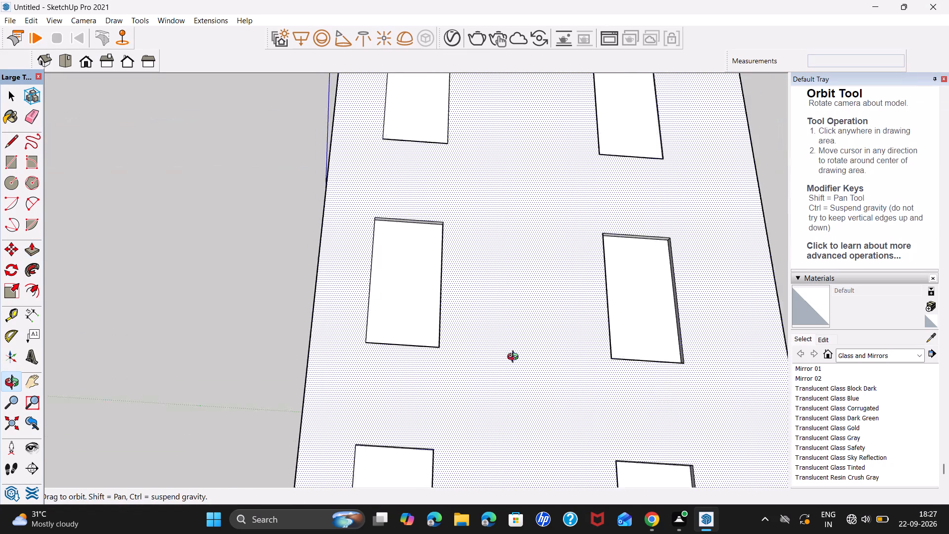
middle_drag(515, 358, 514, 377)
double_click(439, 138)
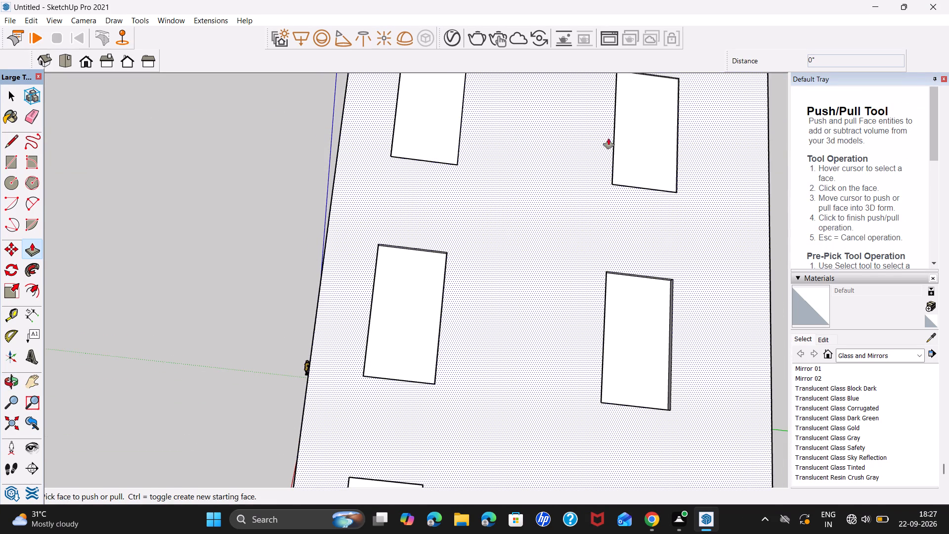
double_click(647, 146)
double_click(427, 139)
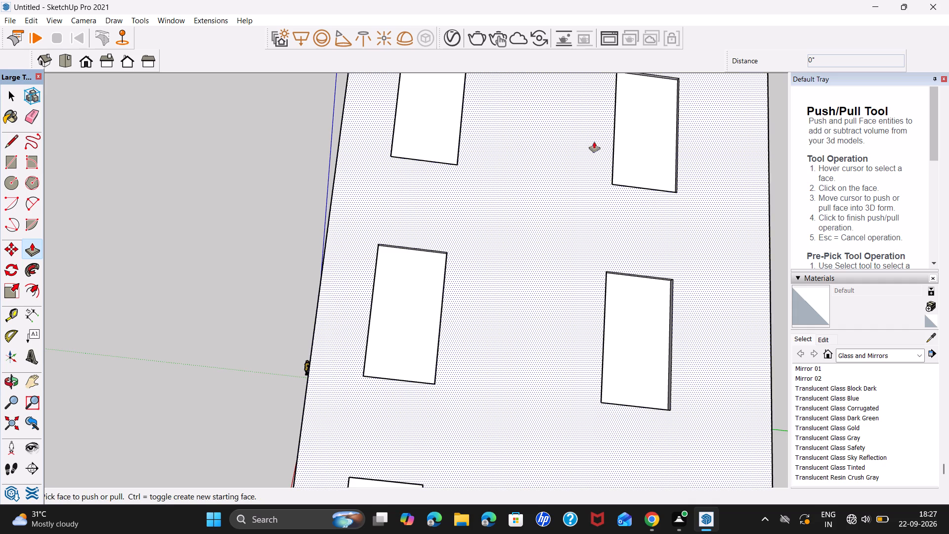
double_click(648, 153)
scroll(538, 175, down, 12)
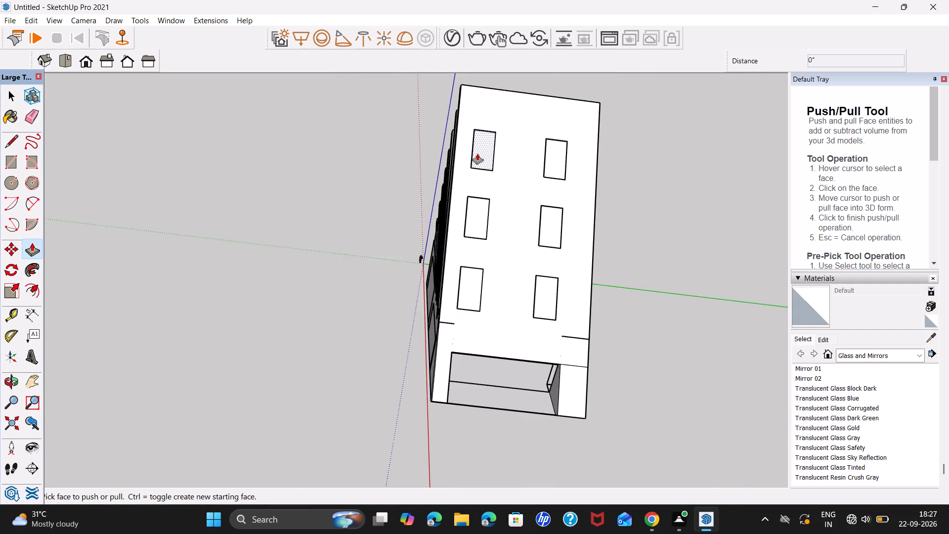
scroll(477, 152, up, 18)
key(space)
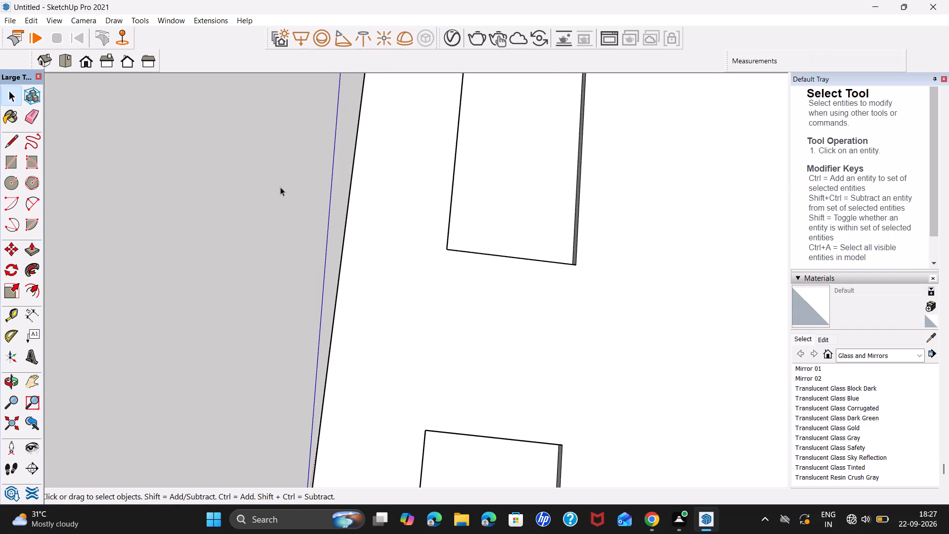
Draw a rectangle about 12' 4 9/16" by 23' 5 7/16" from corner to corner over each of the four windows in the upper two rows.
scroll(280, 191, down, 15)
middle_drag(432, 252, 470, 192)
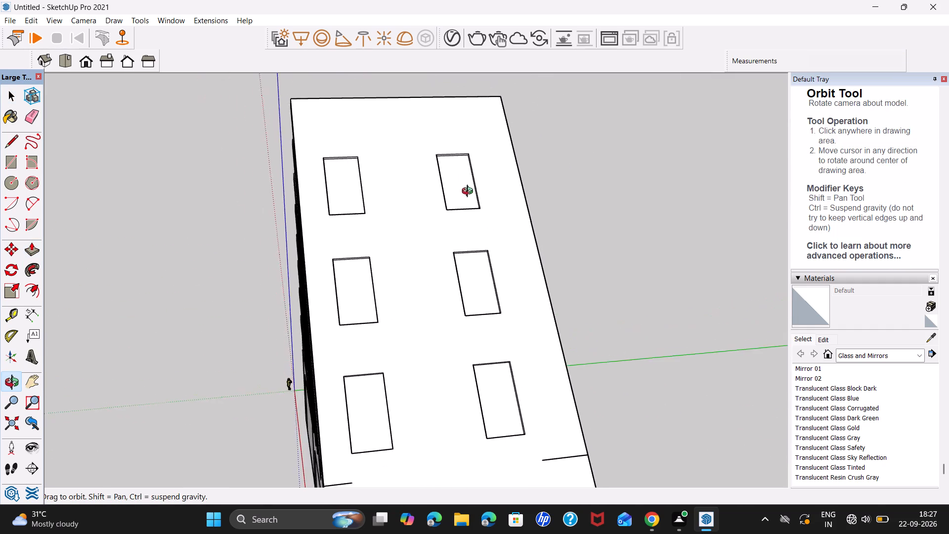
middle_drag(470, 192, 456, 161)
scroll(356, 165, up, 5)
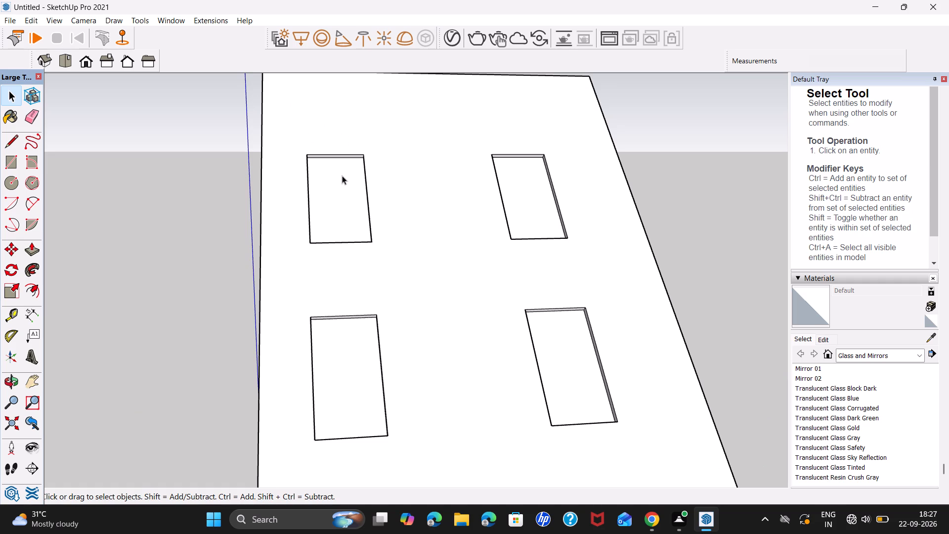
key(r)
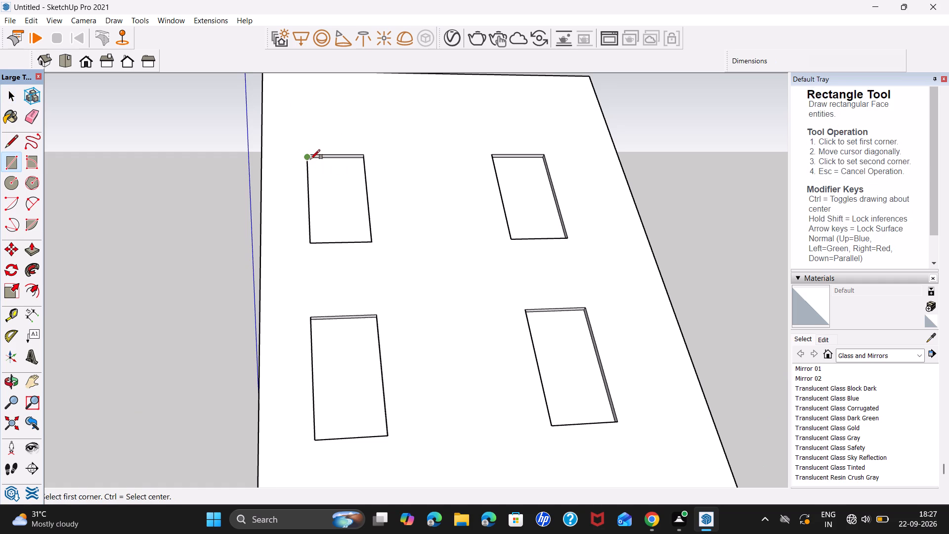
click(310, 155)
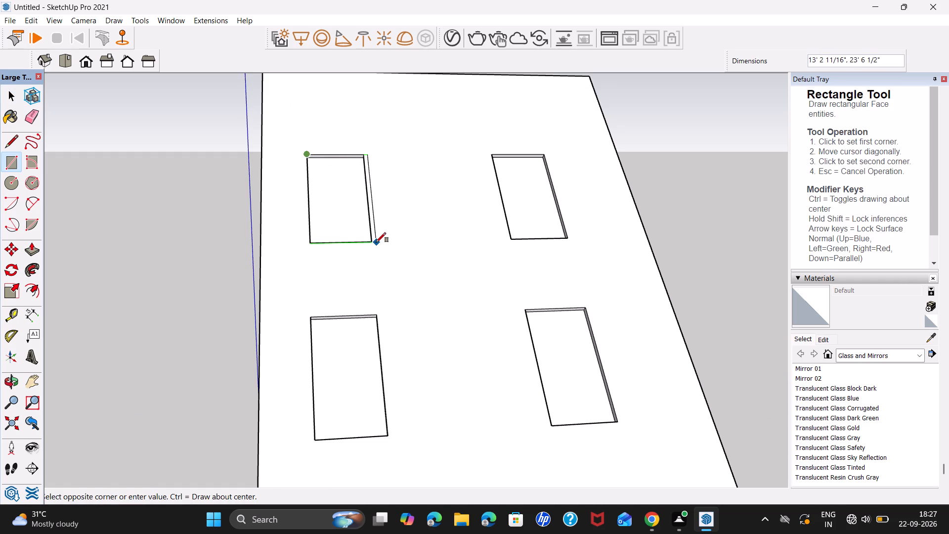
click(374, 243)
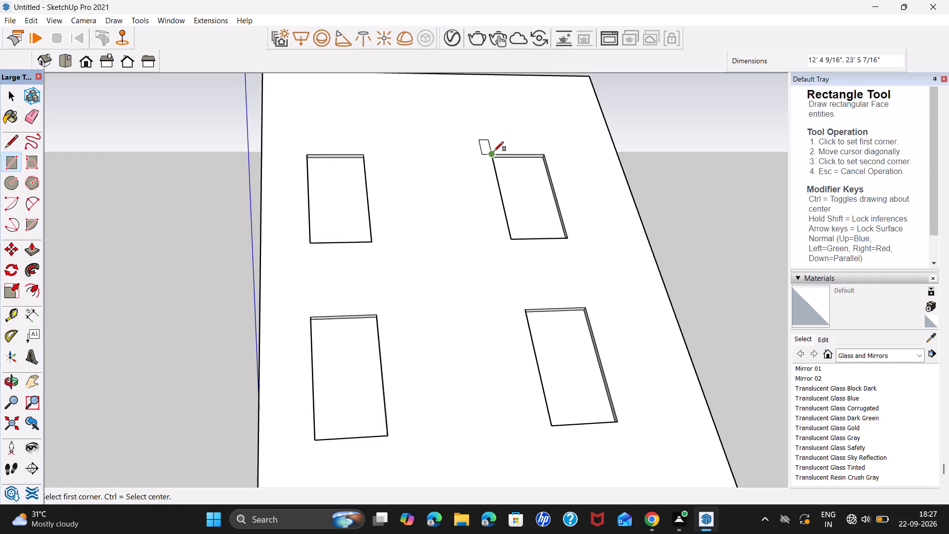
click(494, 151)
click(567, 237)
click(313, 315)
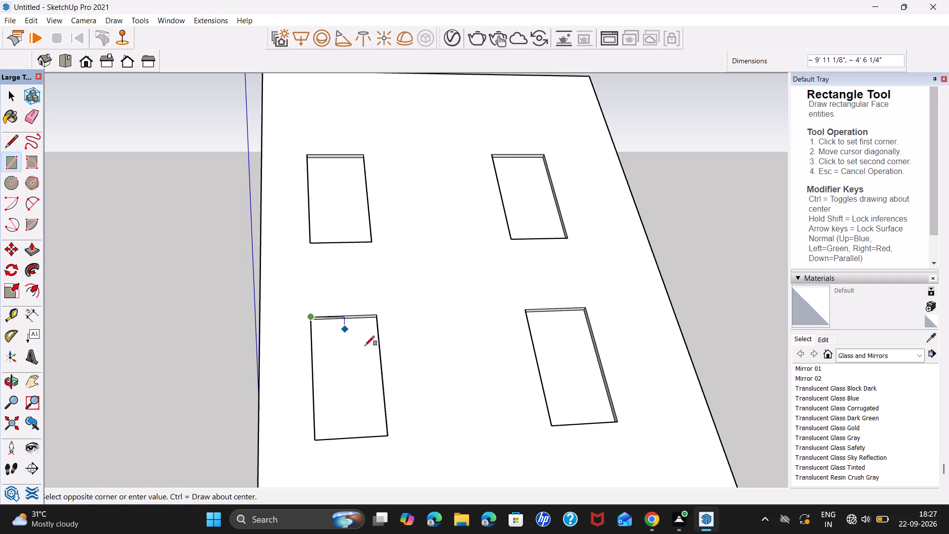
click(389, 434)
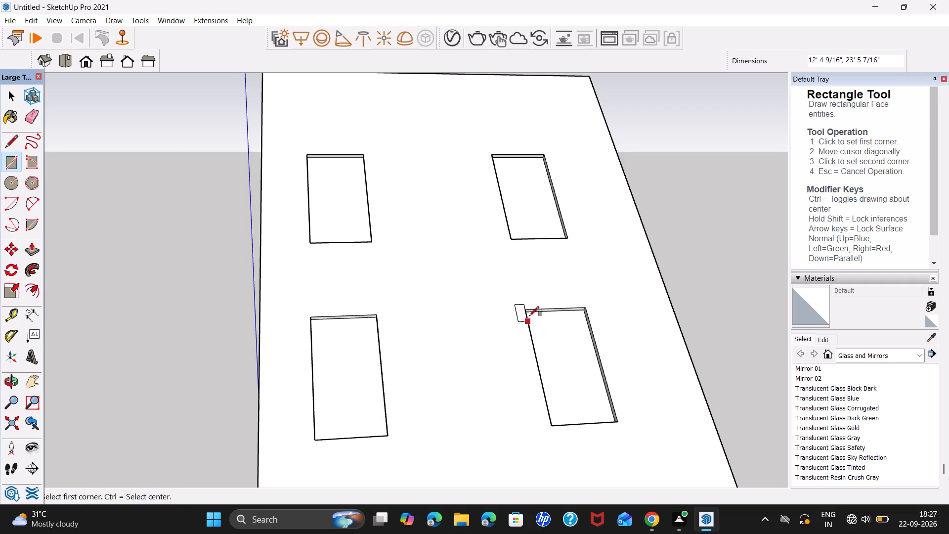
click(523, 310)
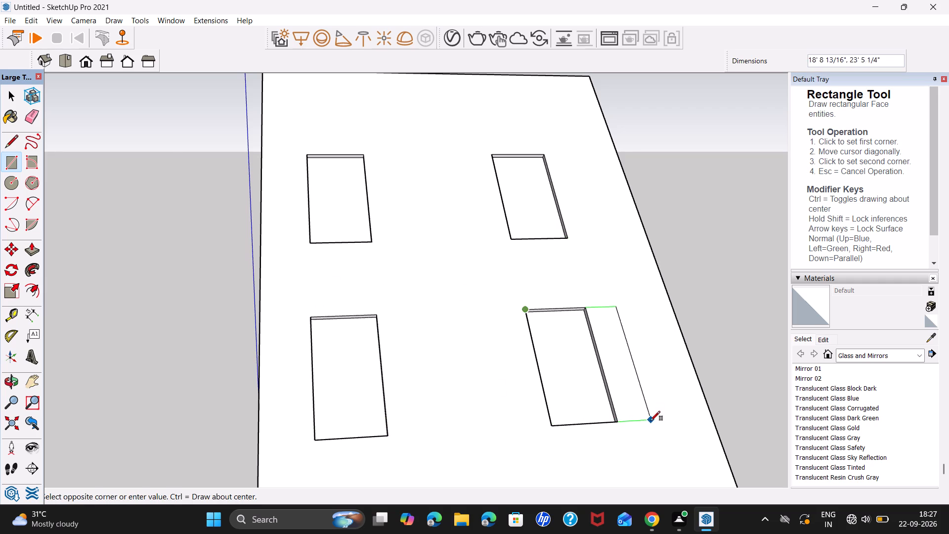
click(619, 423)
Draw another corner-to-corner rectangle, about 12' 4 9/16" by 23' 5 7/16", over the middle window of the left column.
scroll(528, 327, down, 7)
middle_drag(549, 381, 457, 407)
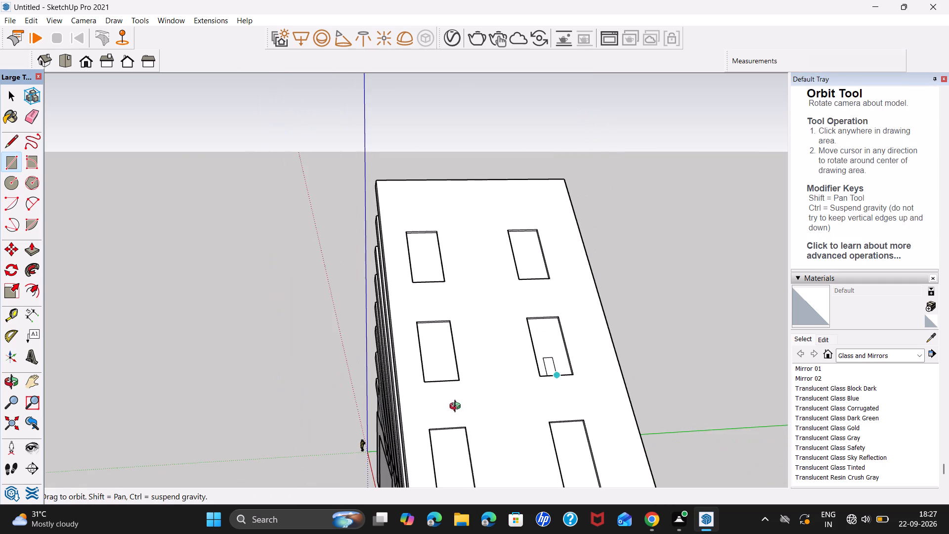
middle_drag(457, 407, 418, 458)
scroll(385, 402, up, 14)
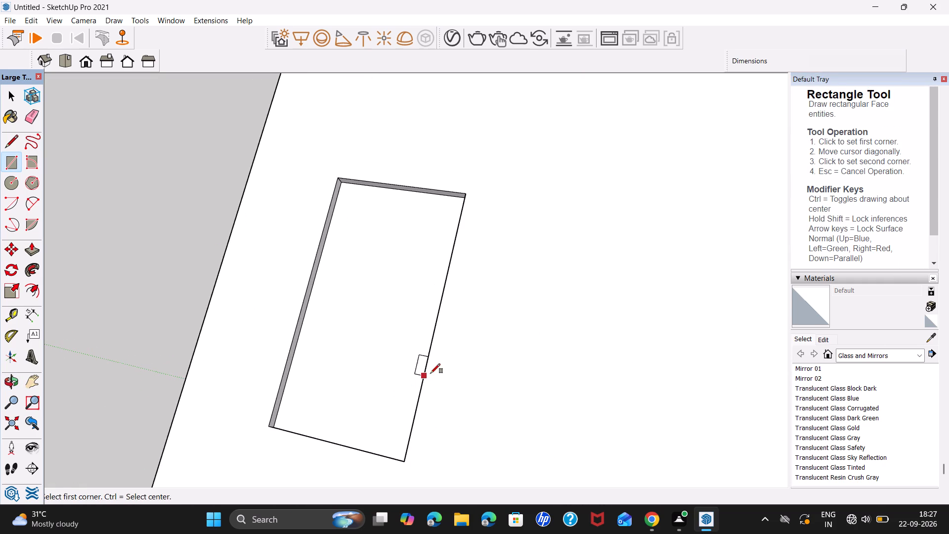
click(339, 177)
click(404, 462)
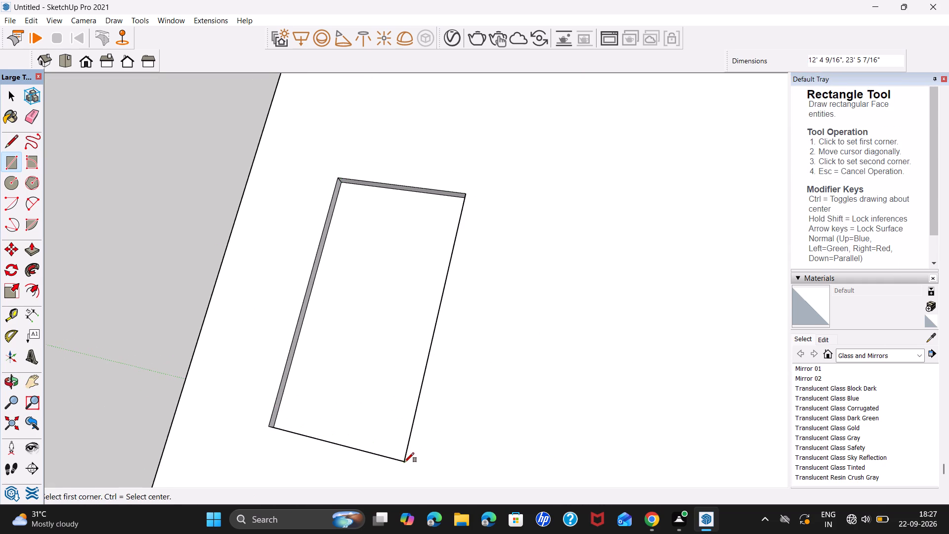
scroll(501, 383, down, 14)
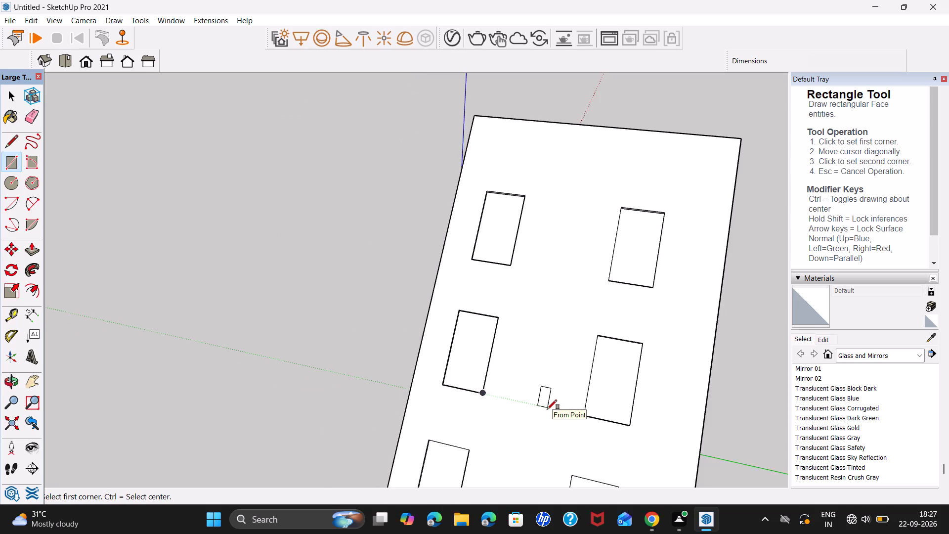
key(space)
Preview the Glass and Mirrors materials one after another to compare candidates for the window glazing.
click(797, 366)
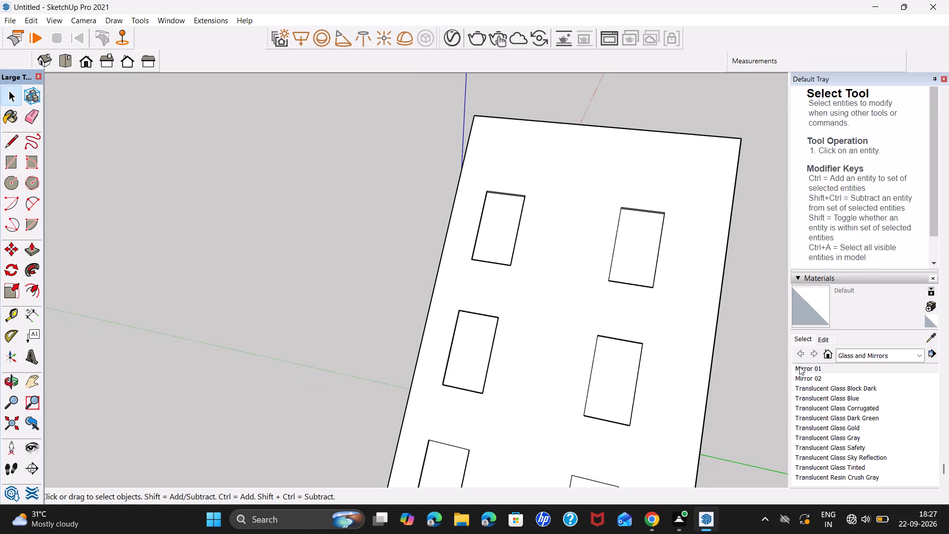
click(814, 378)
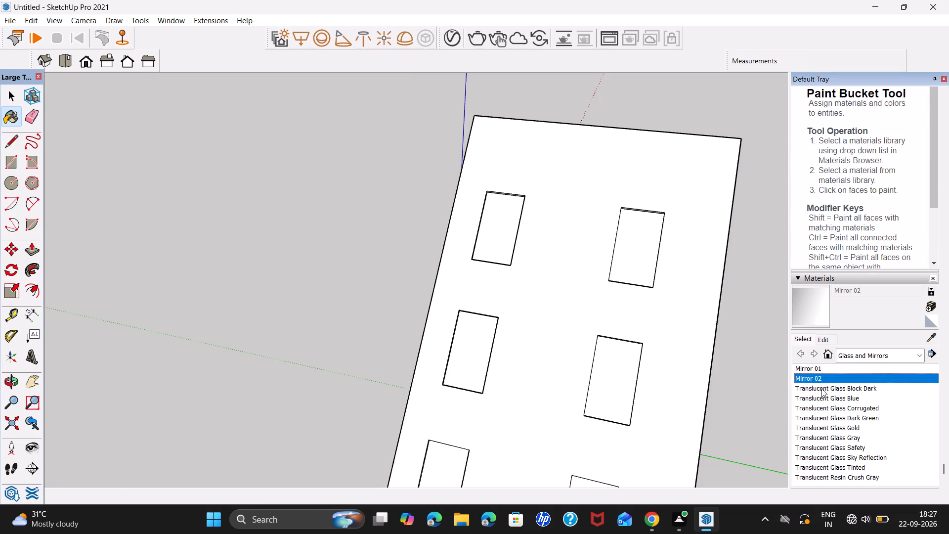
click(821, 389)
click(823, 397)
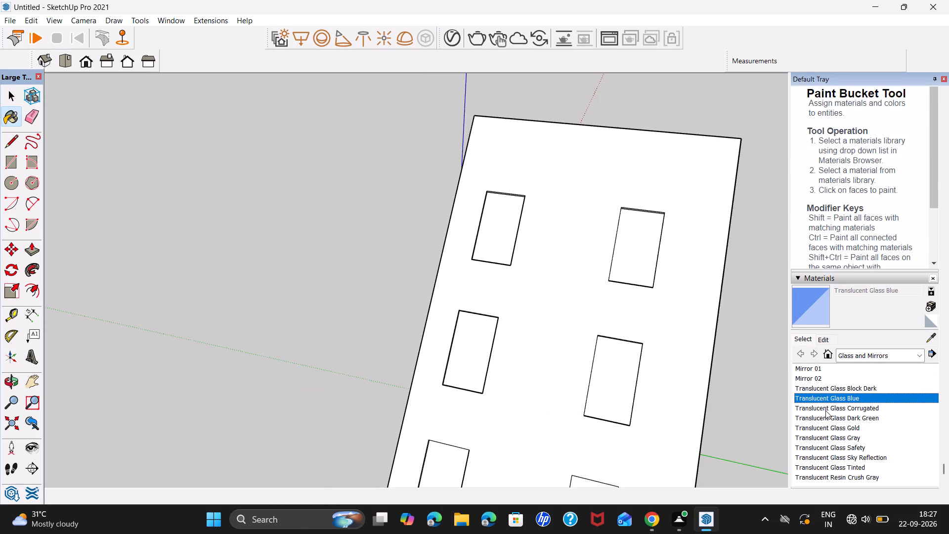
click(825, 410)
click(825, 416)
click(827, 426)
click(828, 432)
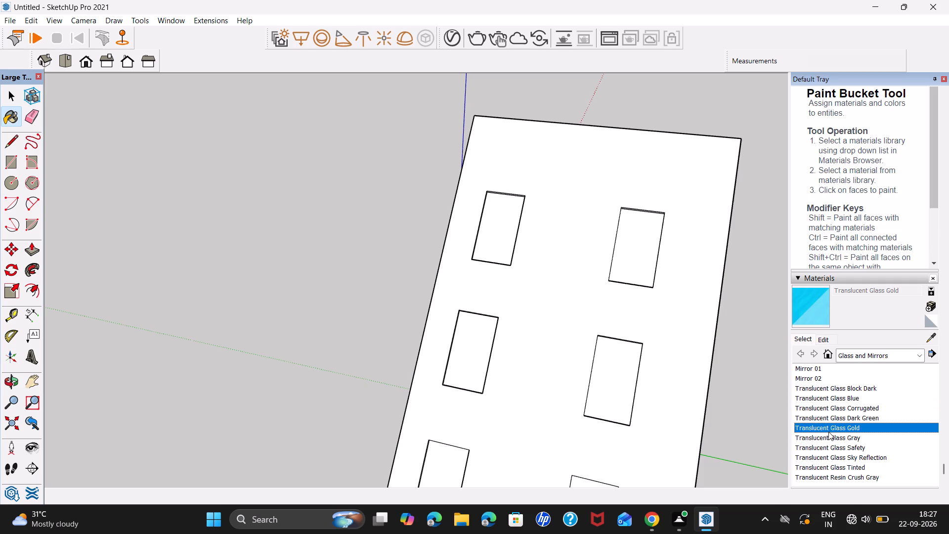
click(828, 435)
click(828, 446)
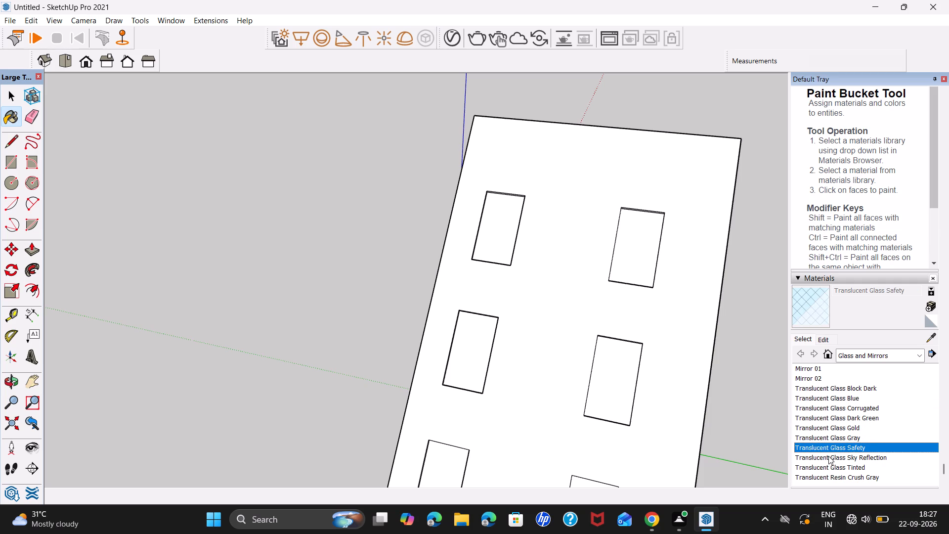
click(828, 456)
click(830, 468)
click(833, 477)
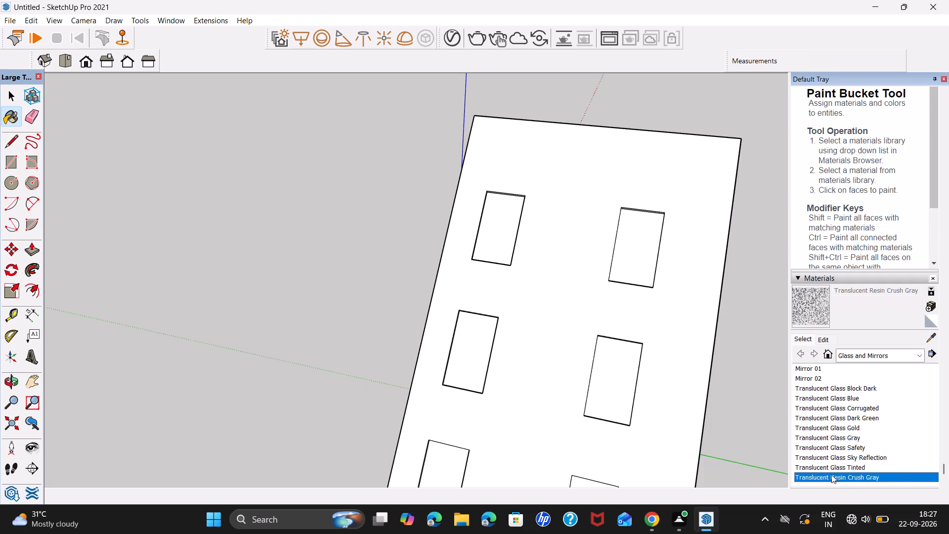
scroll(822, 462, down, 3)
click(836, 468)
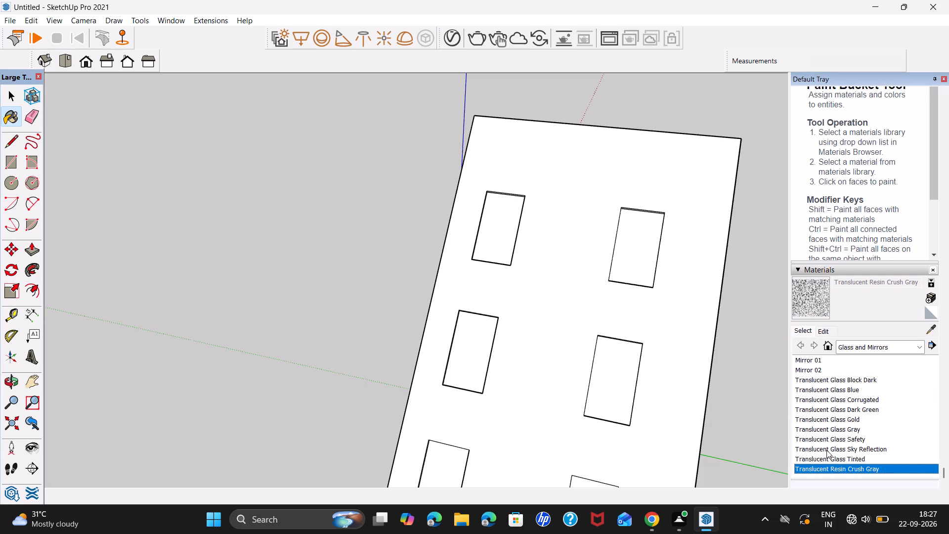
click(826, 450)
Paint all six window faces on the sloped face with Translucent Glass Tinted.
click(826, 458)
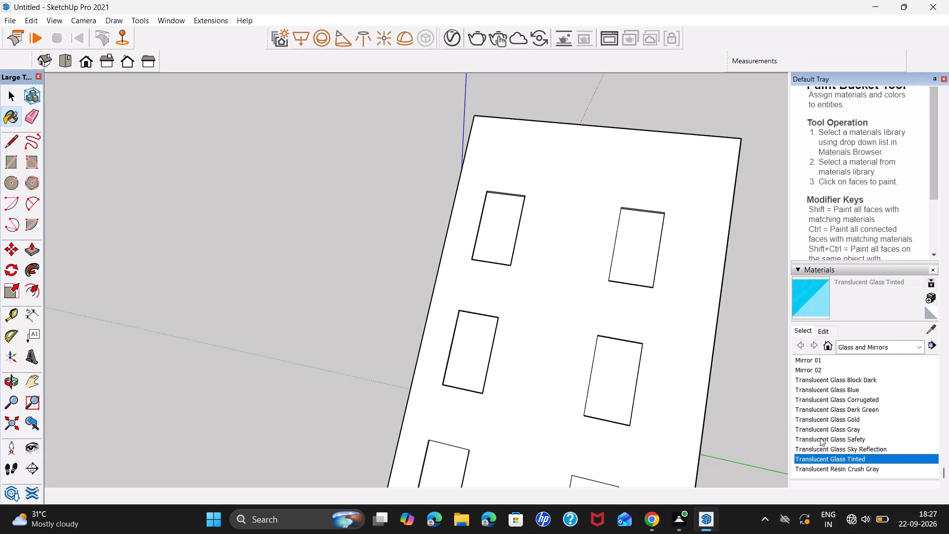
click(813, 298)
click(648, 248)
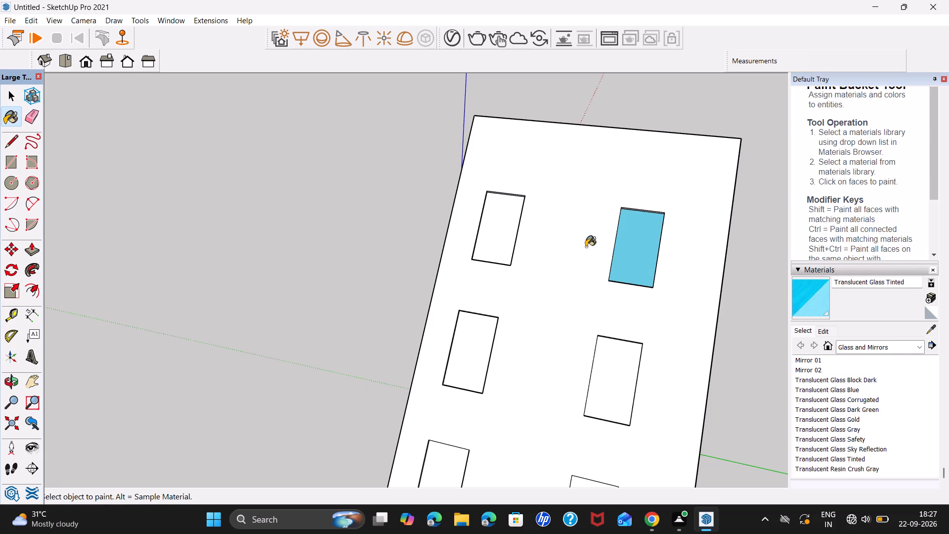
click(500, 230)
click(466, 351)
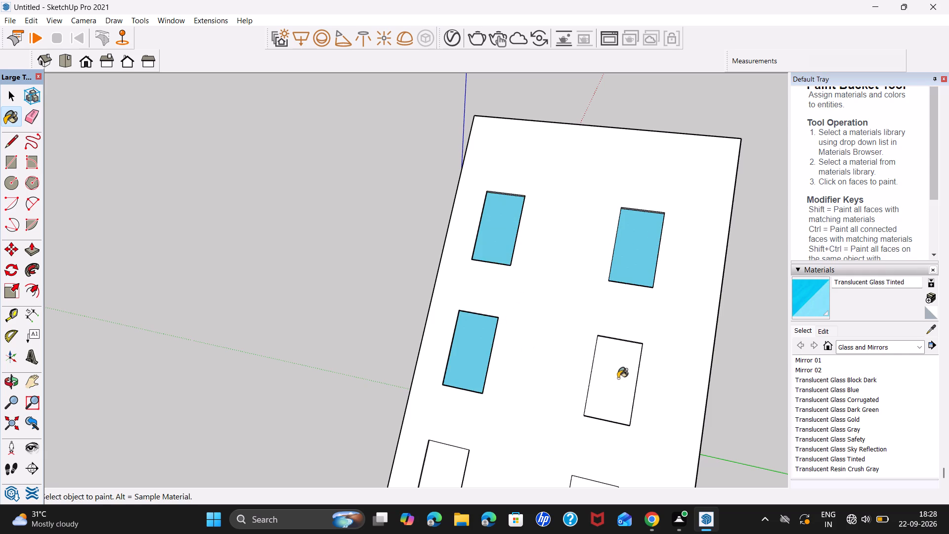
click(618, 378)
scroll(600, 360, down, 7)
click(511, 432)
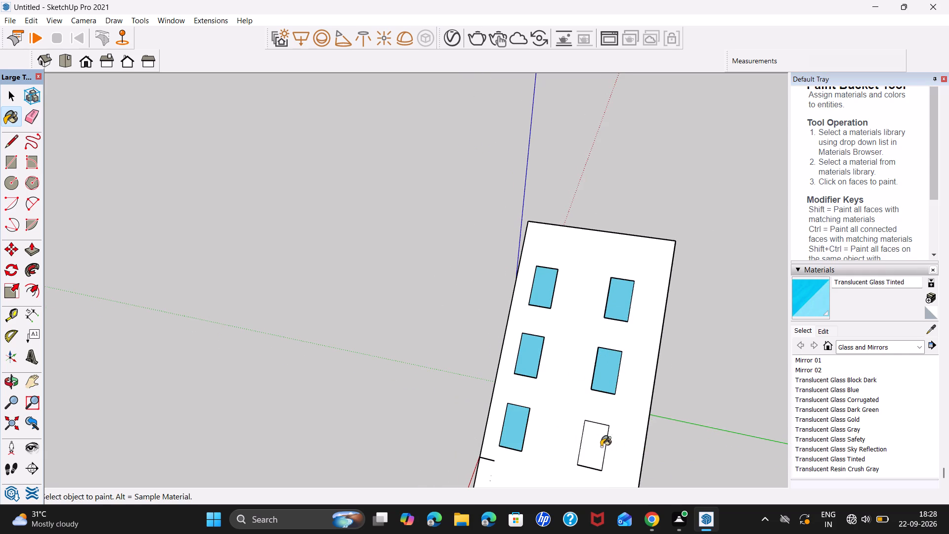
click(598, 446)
Paint all six window faces on the sloped face with Translucent Glass Safety.
click(840, 441)
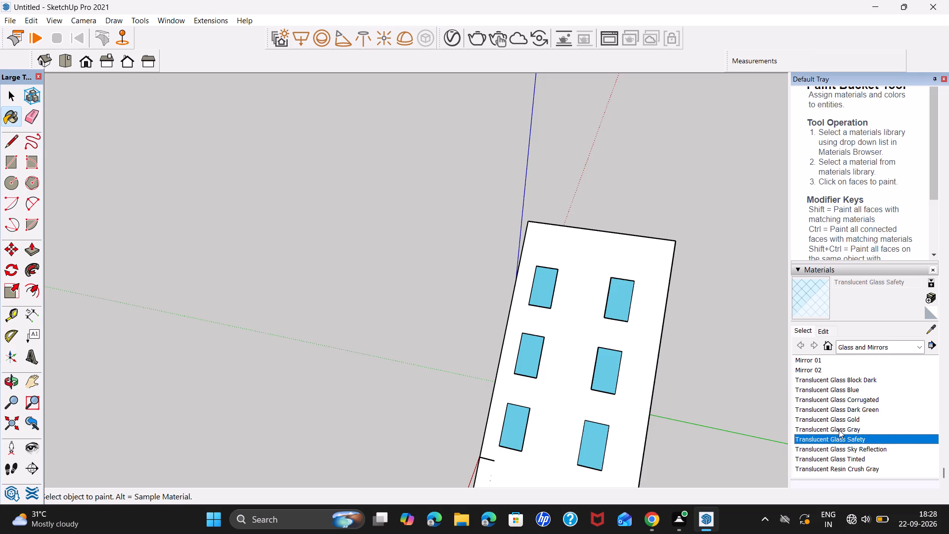
click(801, 298)
click(621, 309)
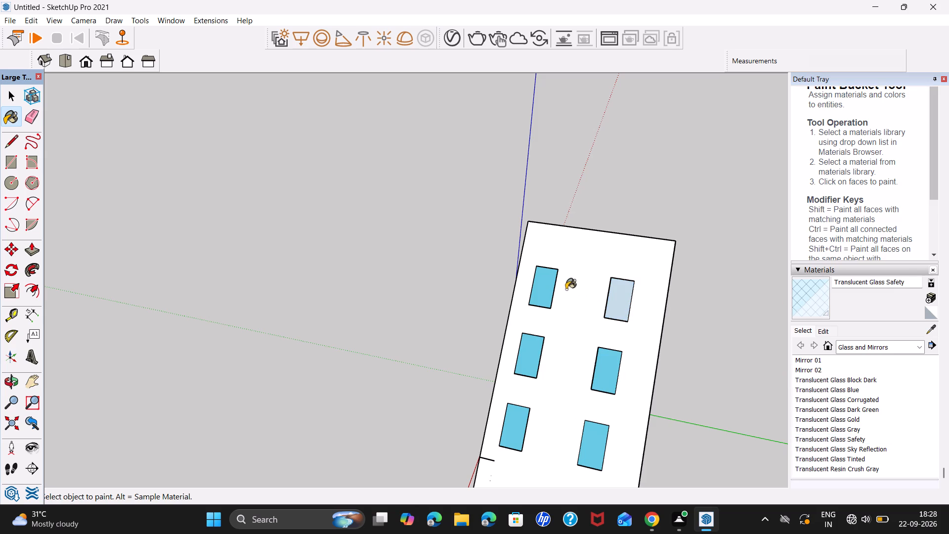
click(545, 288)
click(531, 358)
click(611, 373)
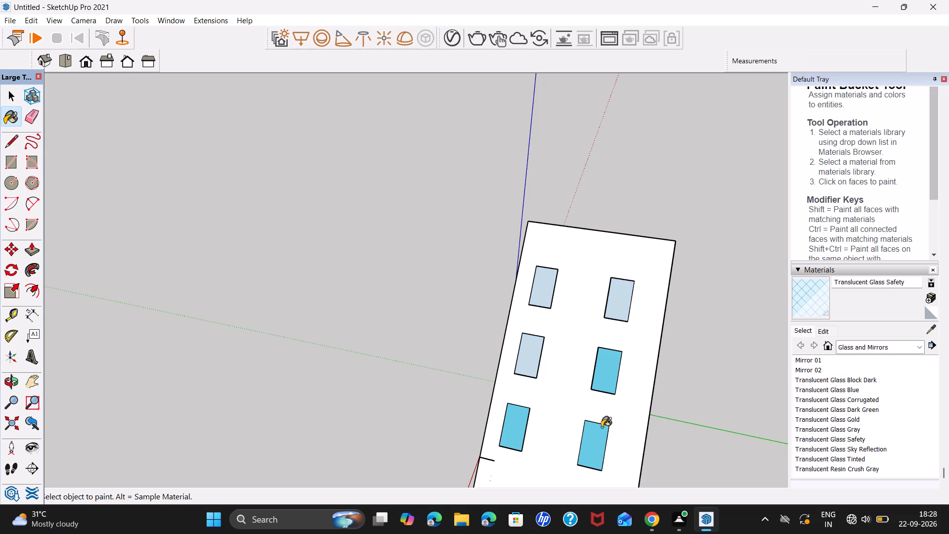
click(600, 441)
click(509, 432)
scroll(585, 405, down, 7)
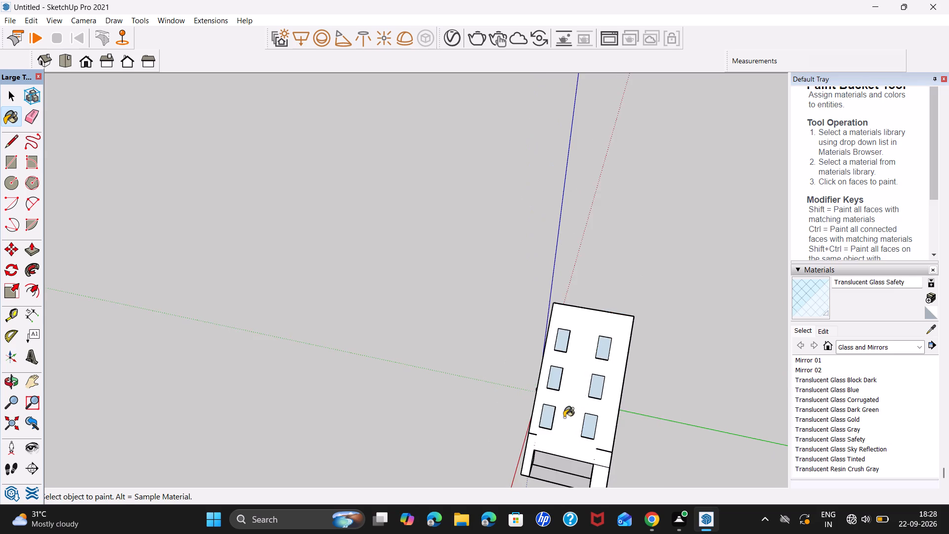
Examine the glazed windows on the sloped face and the stacked slabs from the front and the side.
middle_drag(564, 417, 769, 379)
scroll(522, 364, up, 7)
middle_drag(517, 367, 567, 360)
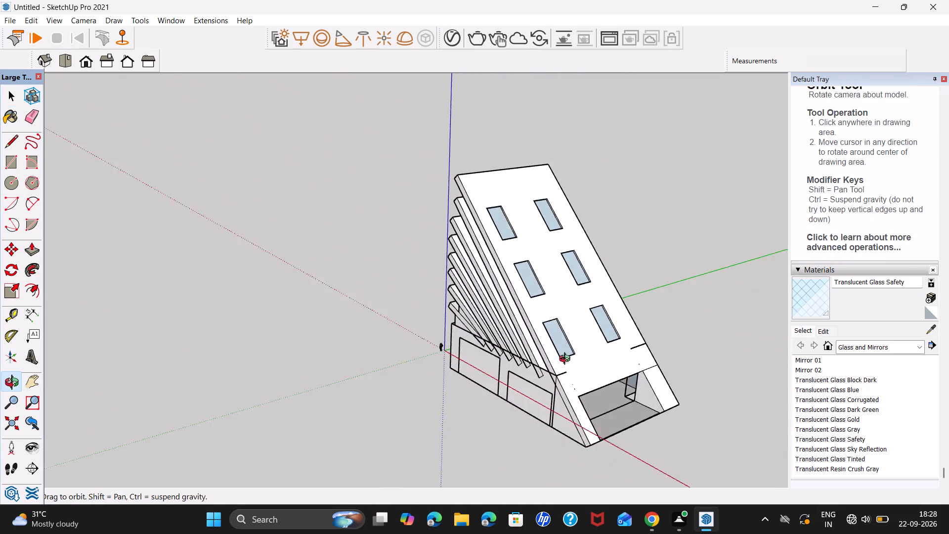
middle_drag(567, 360, 617, 349)
key(space)
scroll(525, 331, up, 4)
middle_drag(550, 349, 587, 348)
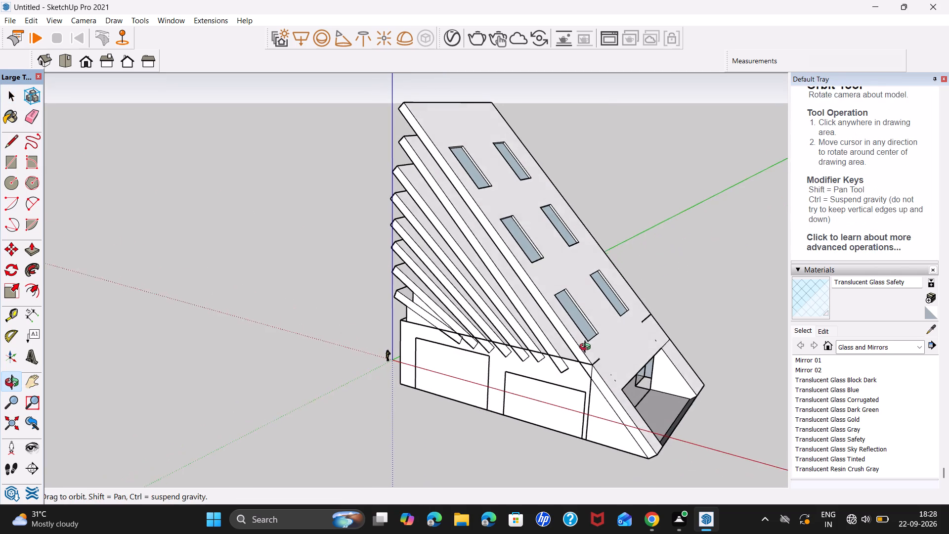
middle_drag(587, 348, 600, 348)
scroll(532, 320, up, 3)
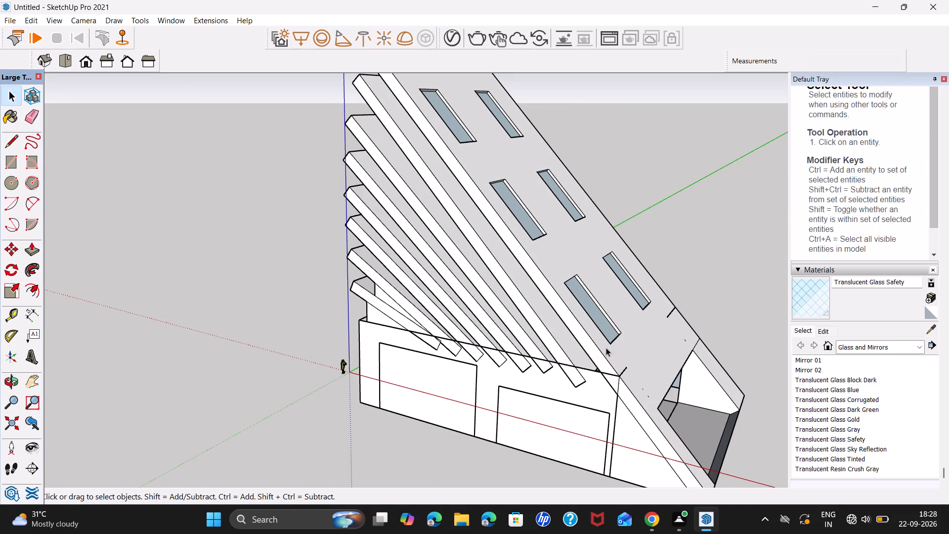
middle_drag(397, 313, 484, 273)
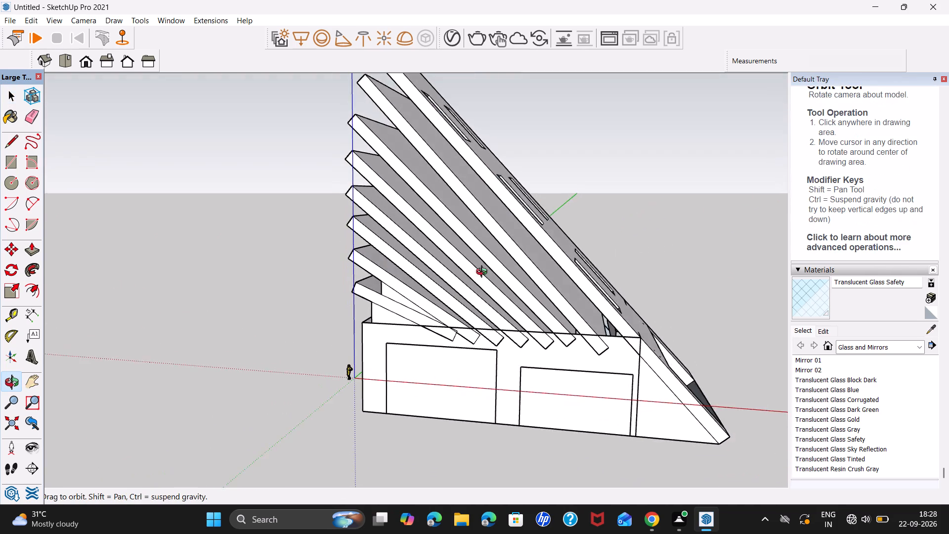
middle_drag(484, 273, 497, 260)
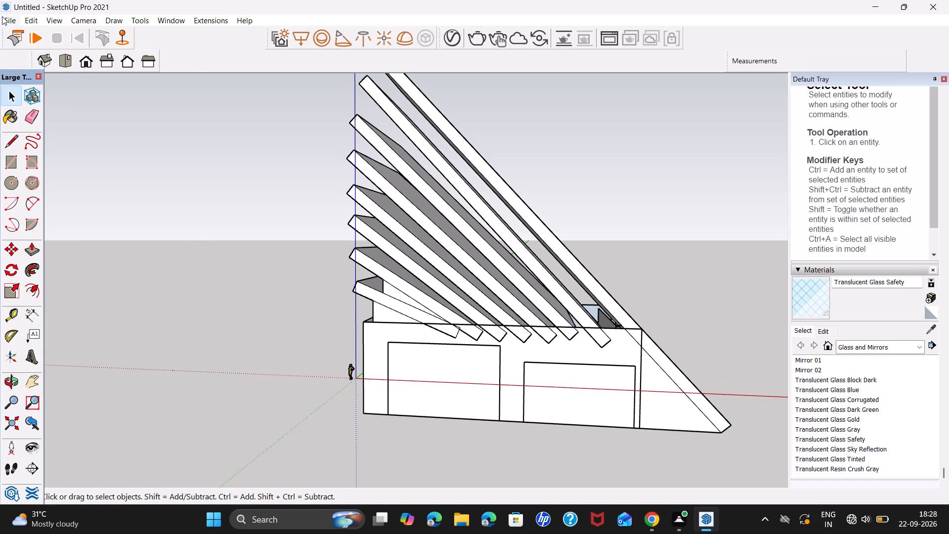
Import the Window+06 model from the Downloads folder.
click(1, 23)
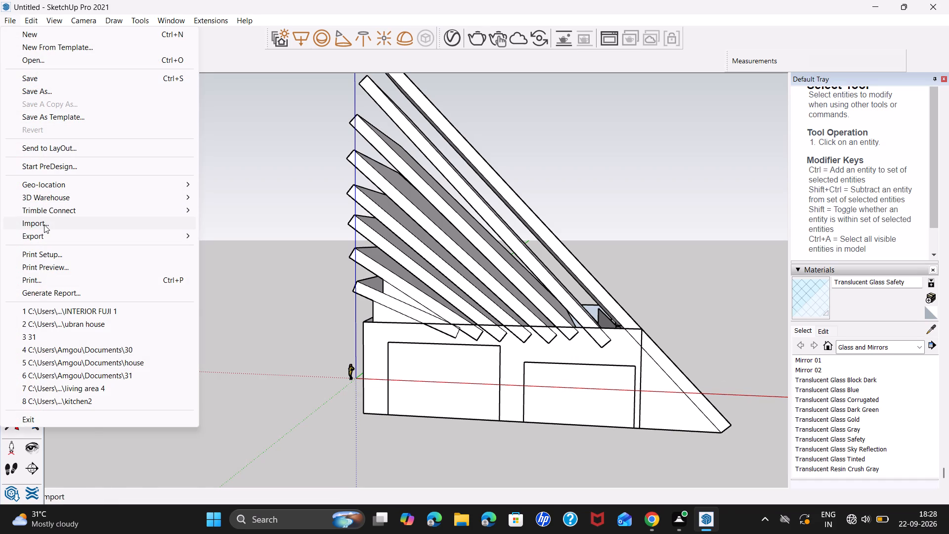
click(44, 225)
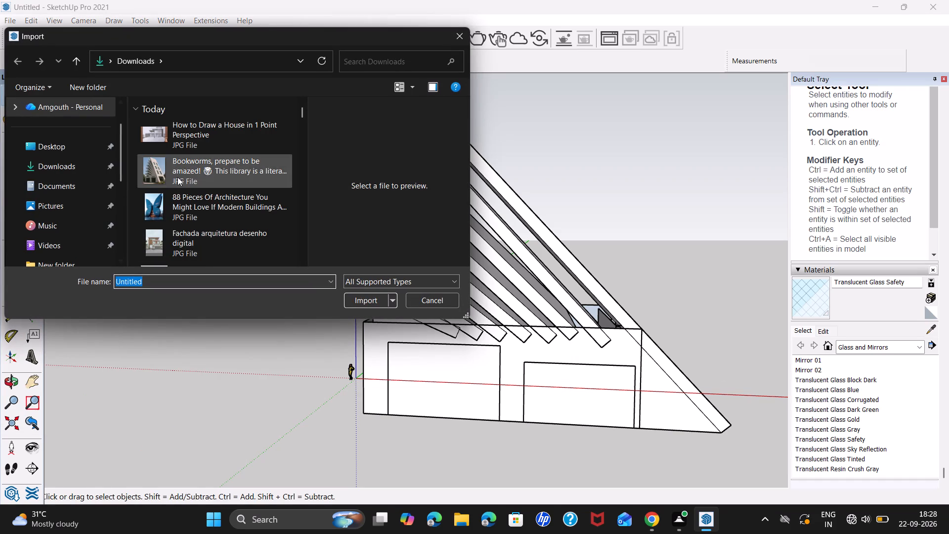
click(56, 159)
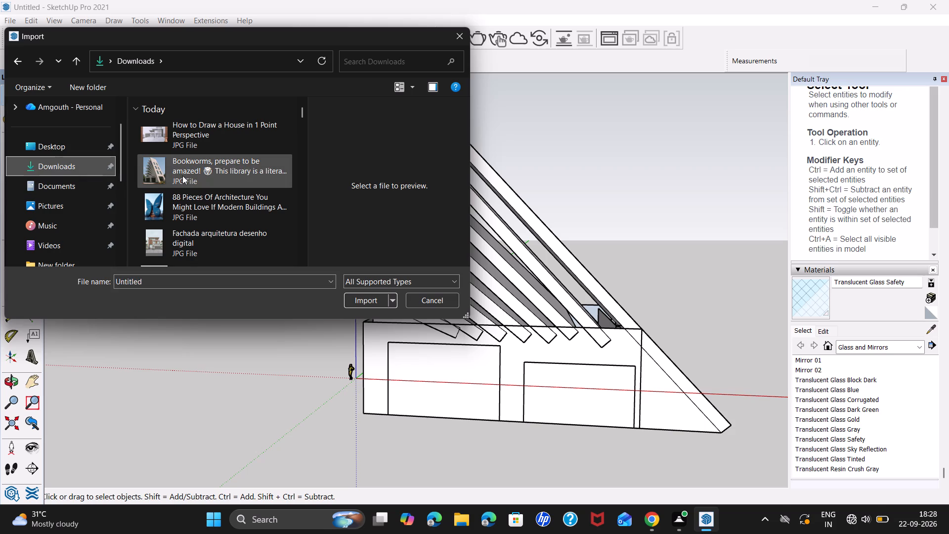
scroll(182, 176, down, 2)
scroll(178, 132, down, 1)
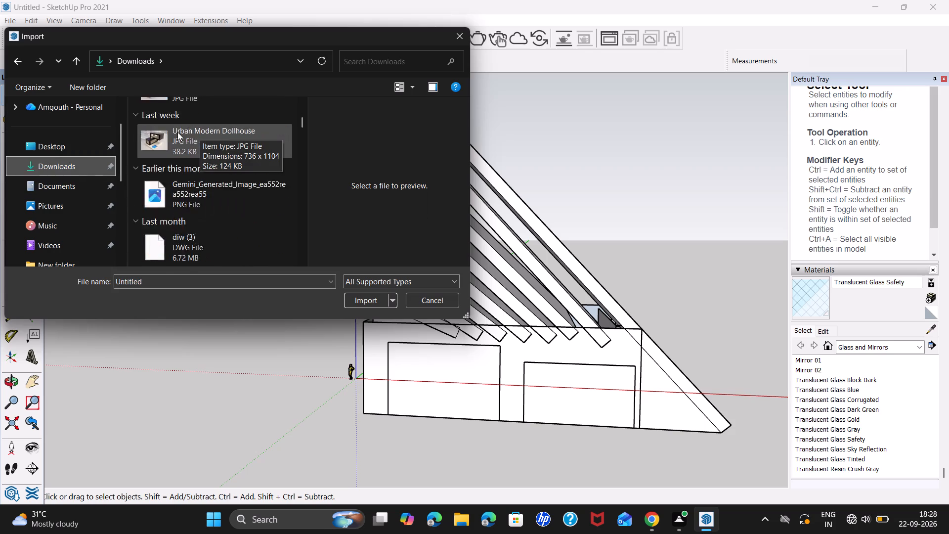
scroll(177, 132, down, 2)
scroll(164, 171, up, 1)
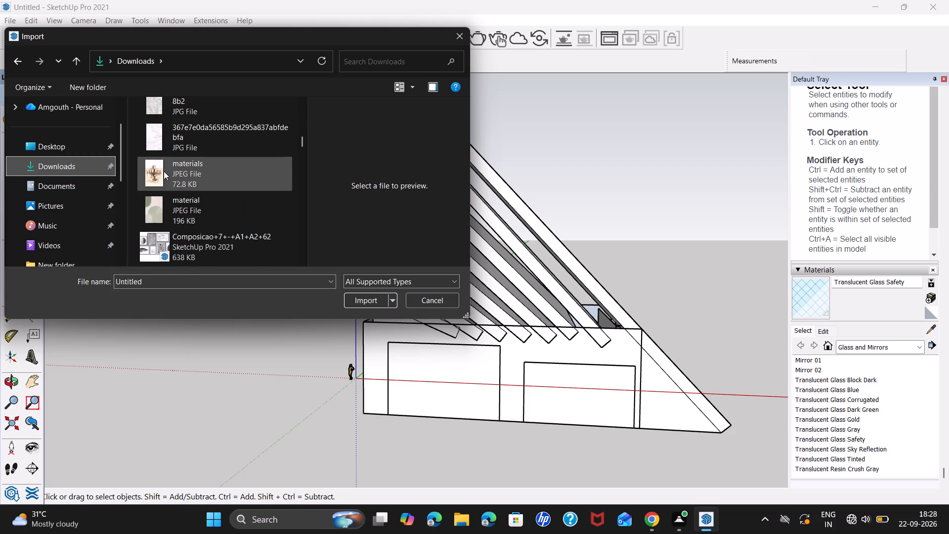
scroll(164, 171, up, 1)
scroll(164, 171, down, 2)
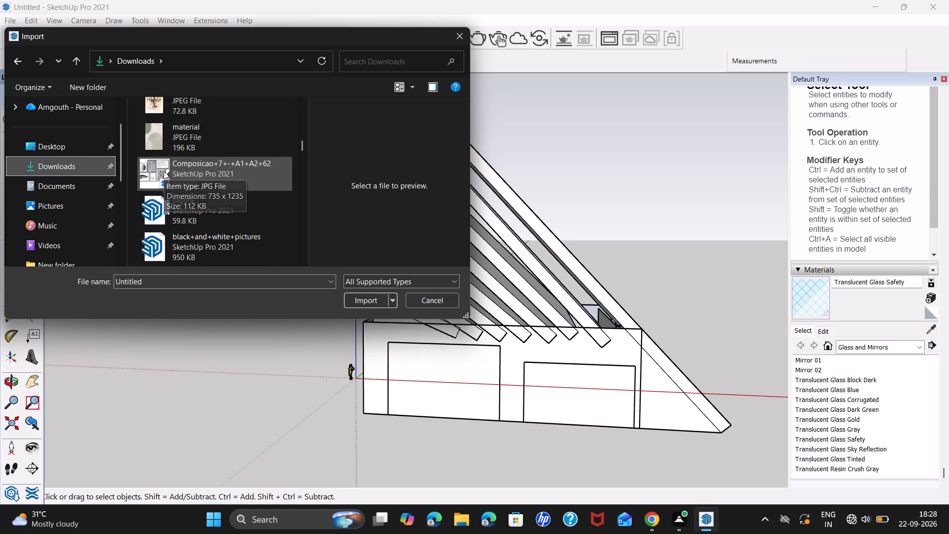
scroll(164, 171, down, 2)
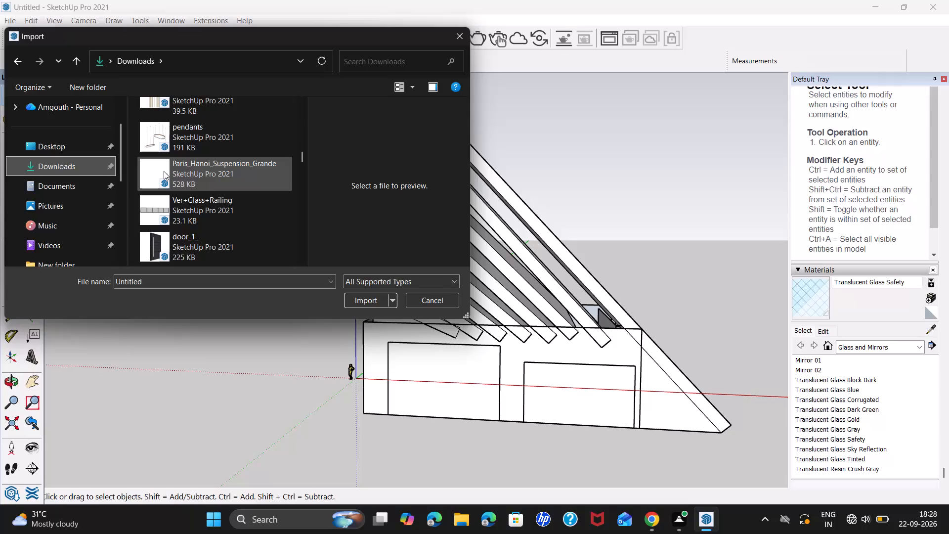
scroll(164, 171, down, 1)
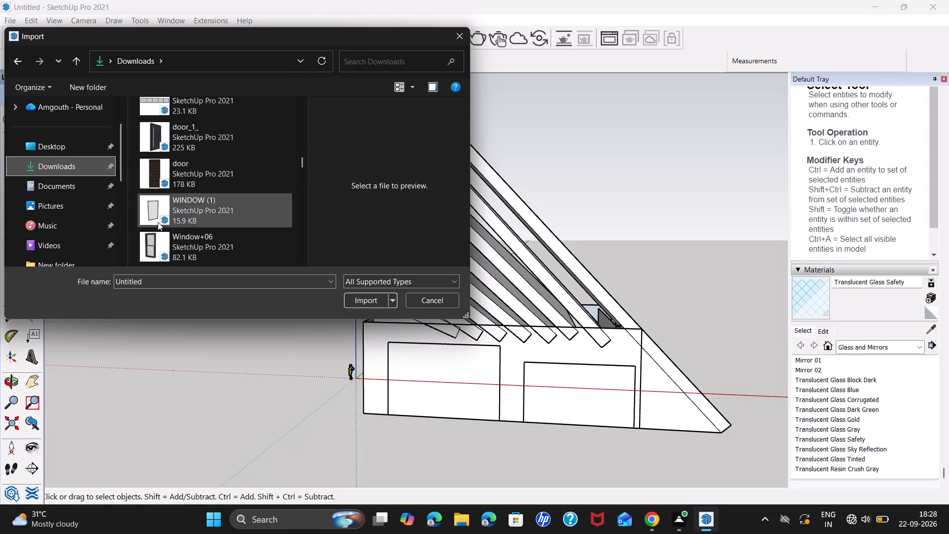
click(154, 244)
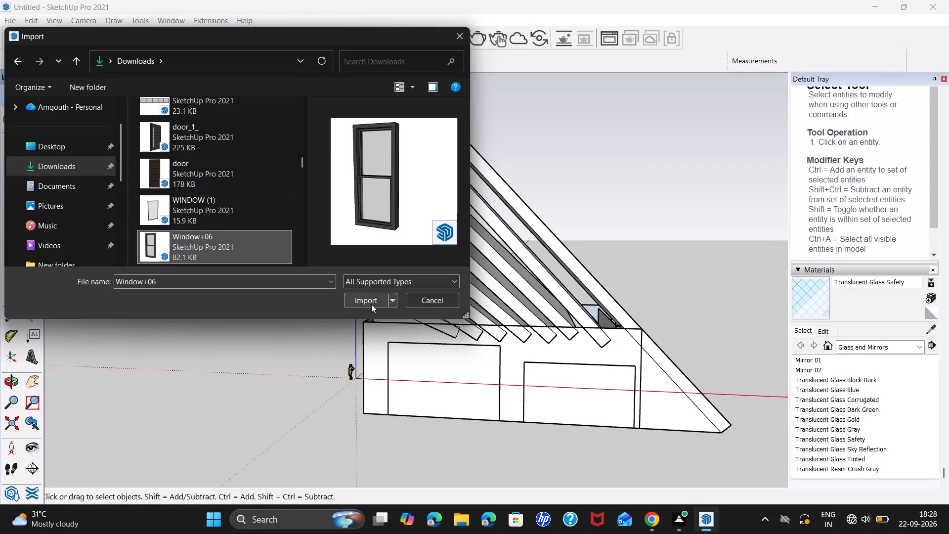
click(372, 303)
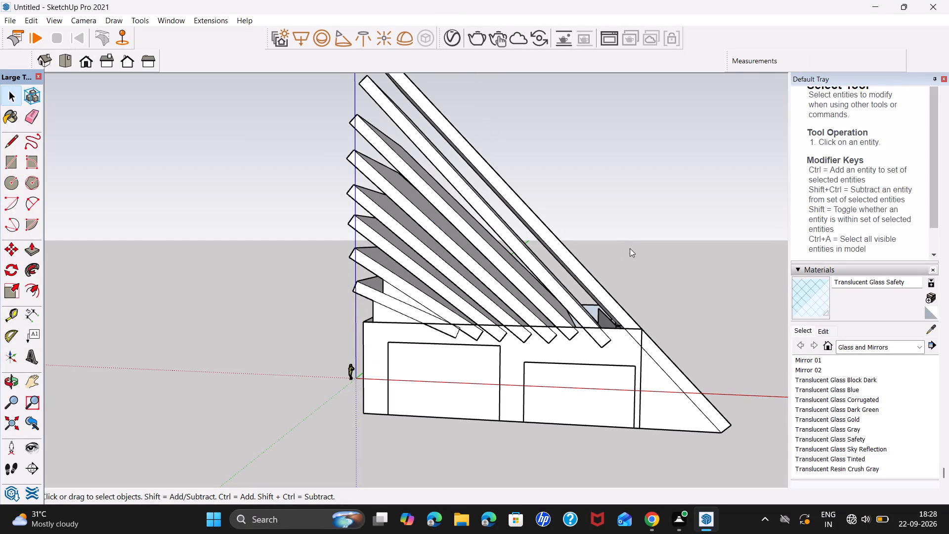
Place the imported window at the lower outer corner of the bottom window opening in the left column.
middle_drag(648, 272, 408, 323)
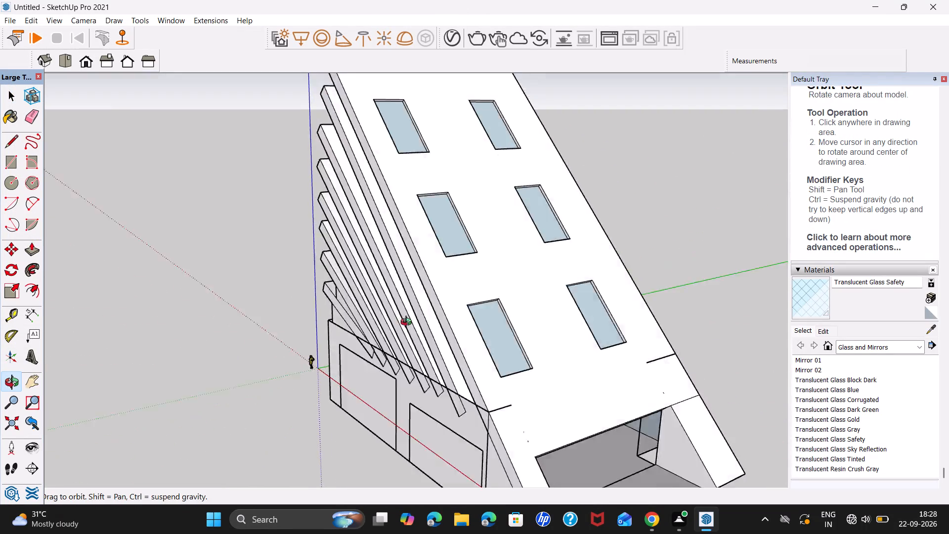
middle_drag(408, 323, 314, 325)
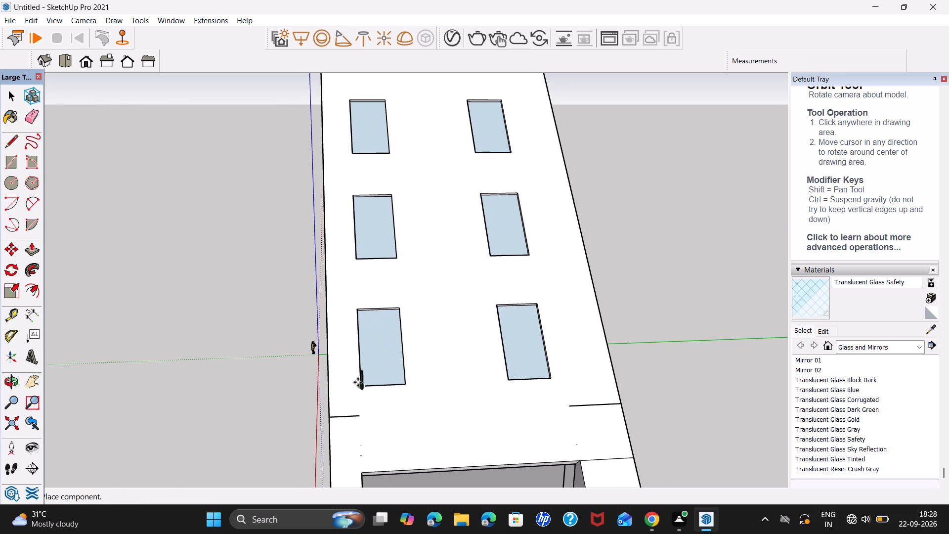
click(358, 386)
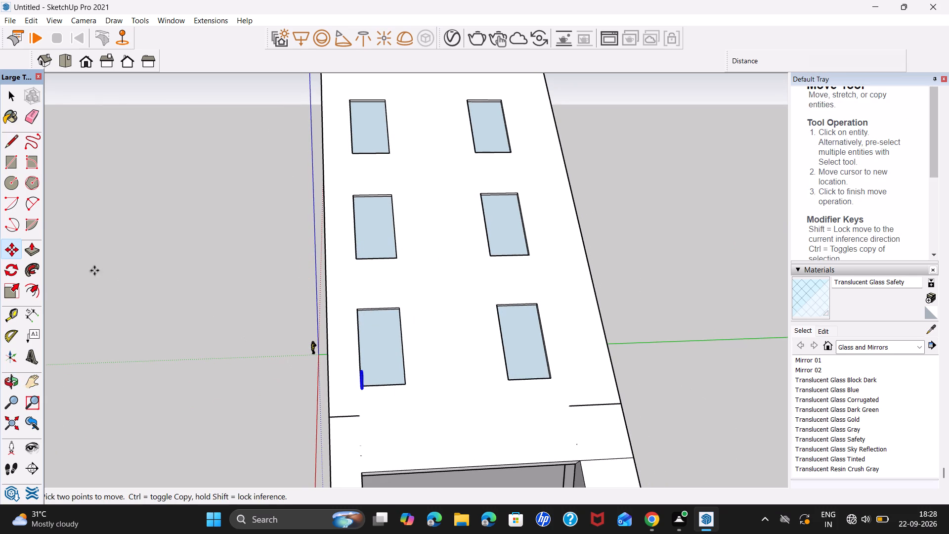
Rotate the imported window about the vertical axis at its base corner so it lines up with the opening's lower edge.
click(17, 270)
middle_drag(350, 395, 429, 392)
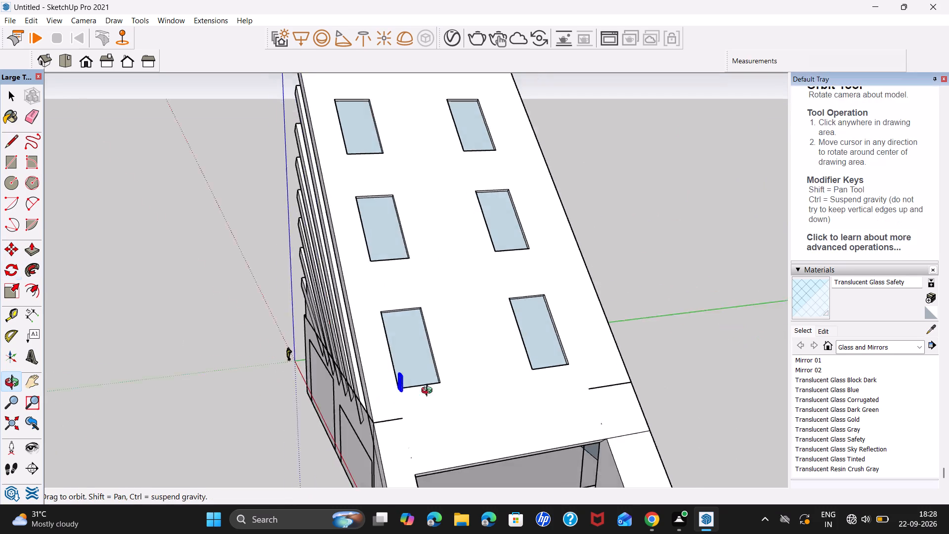
middle_drag(429, 392, 494, 384)
click(448, 384)
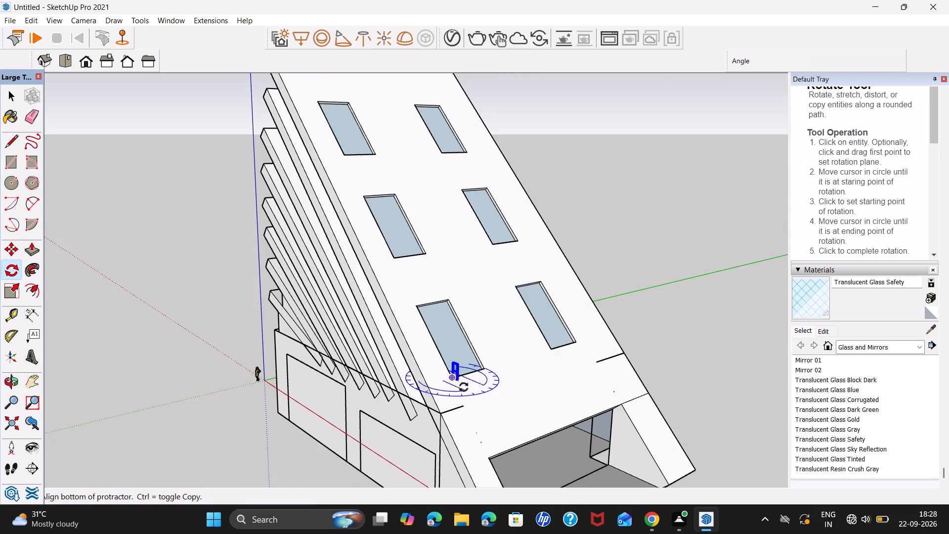
click(476, 390)
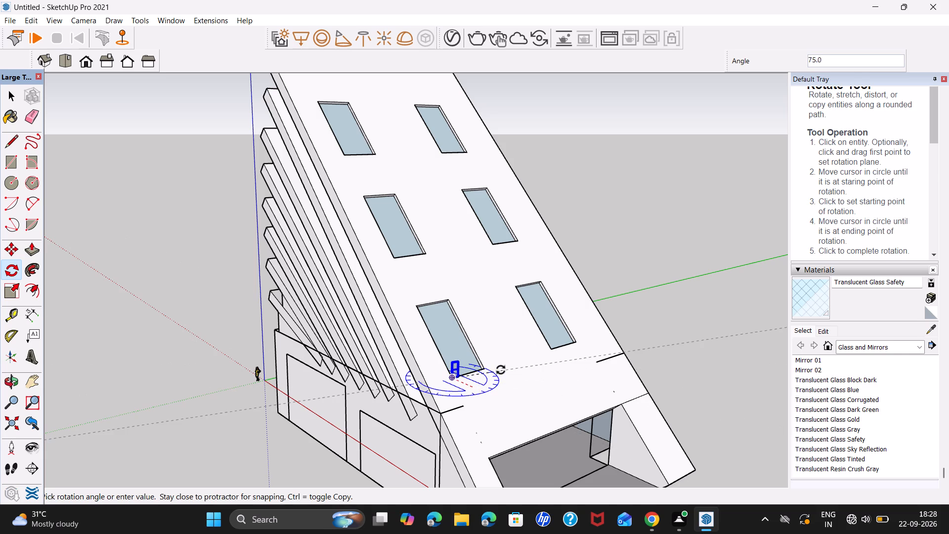
scroll(497, 360, up, 5)
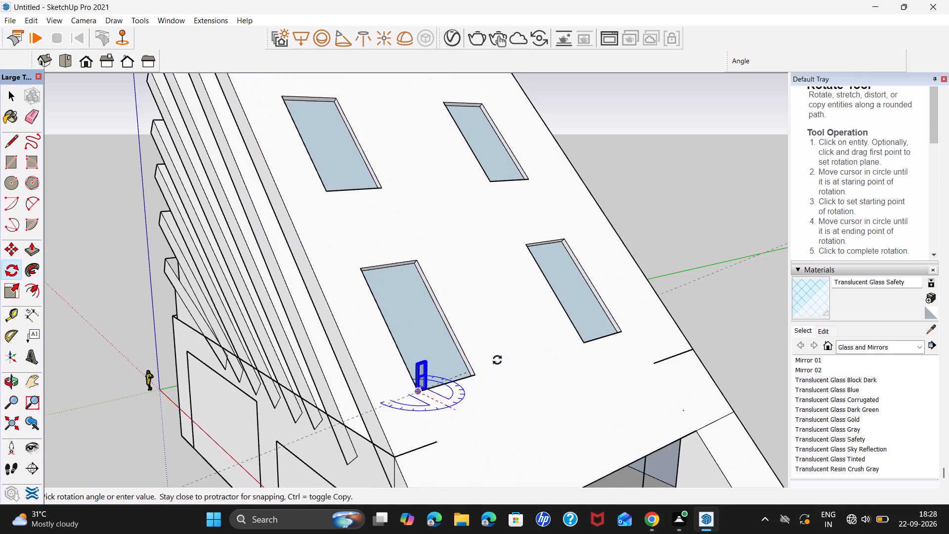
click(498, 369)
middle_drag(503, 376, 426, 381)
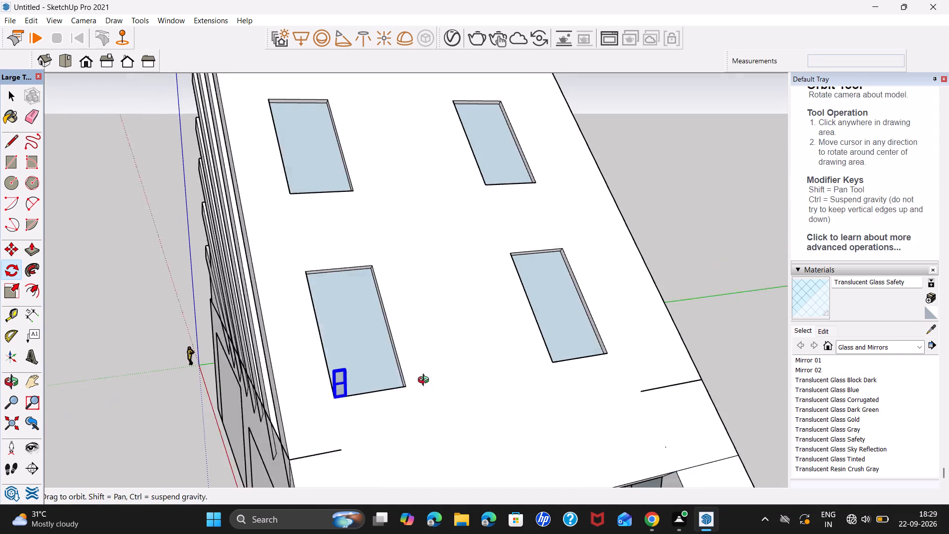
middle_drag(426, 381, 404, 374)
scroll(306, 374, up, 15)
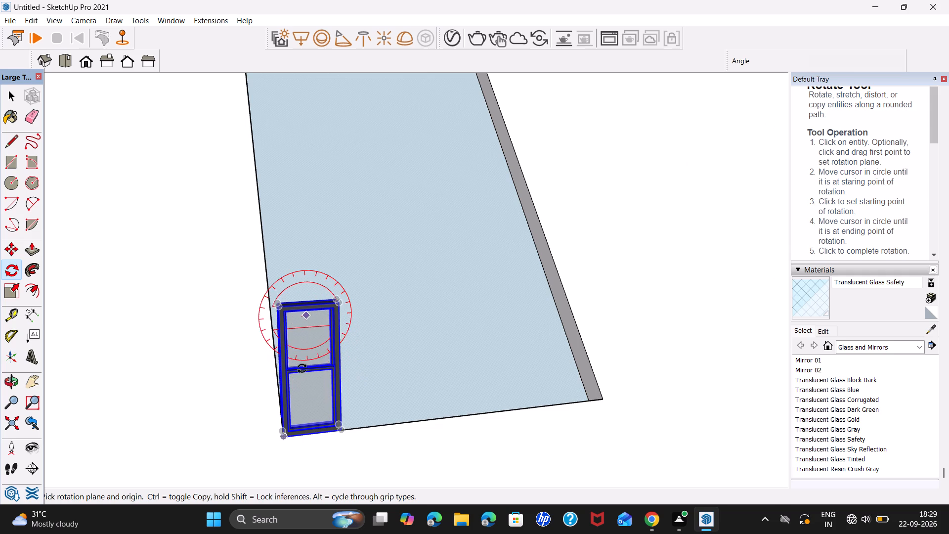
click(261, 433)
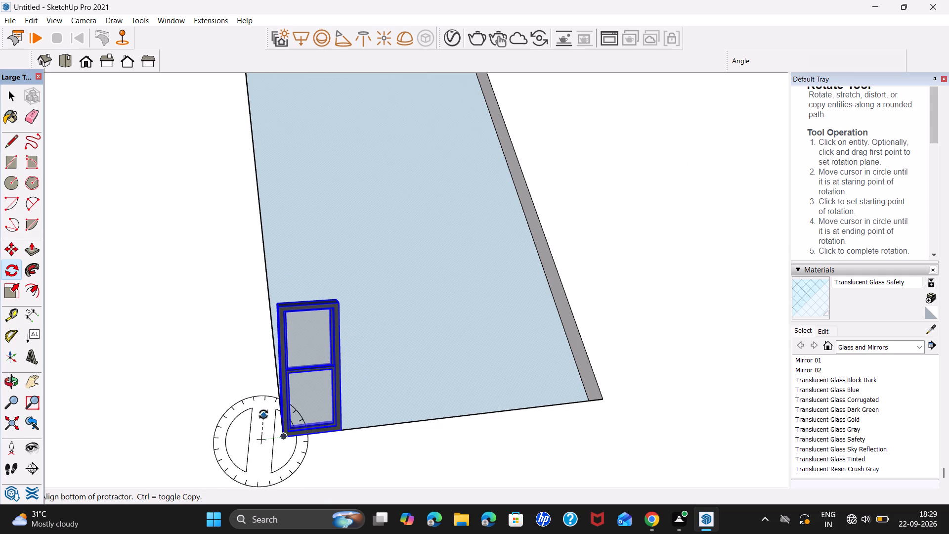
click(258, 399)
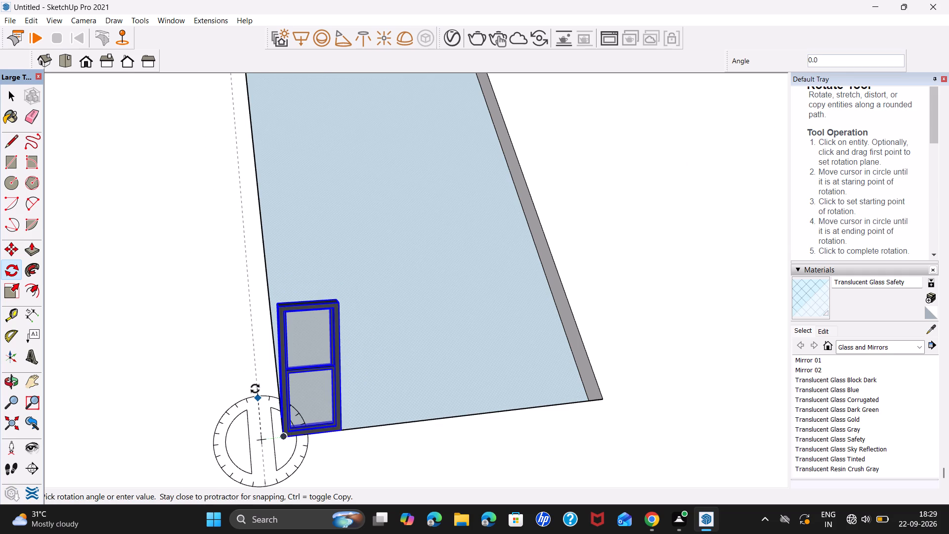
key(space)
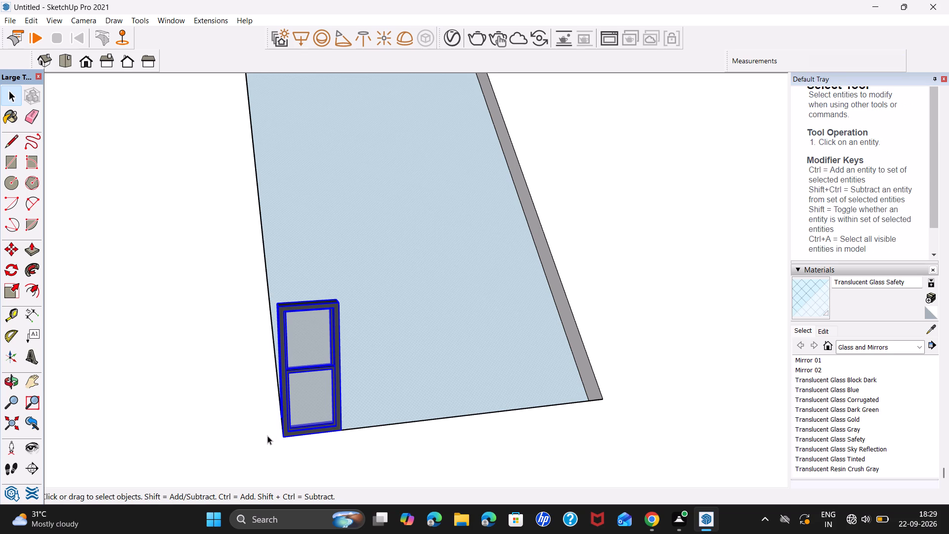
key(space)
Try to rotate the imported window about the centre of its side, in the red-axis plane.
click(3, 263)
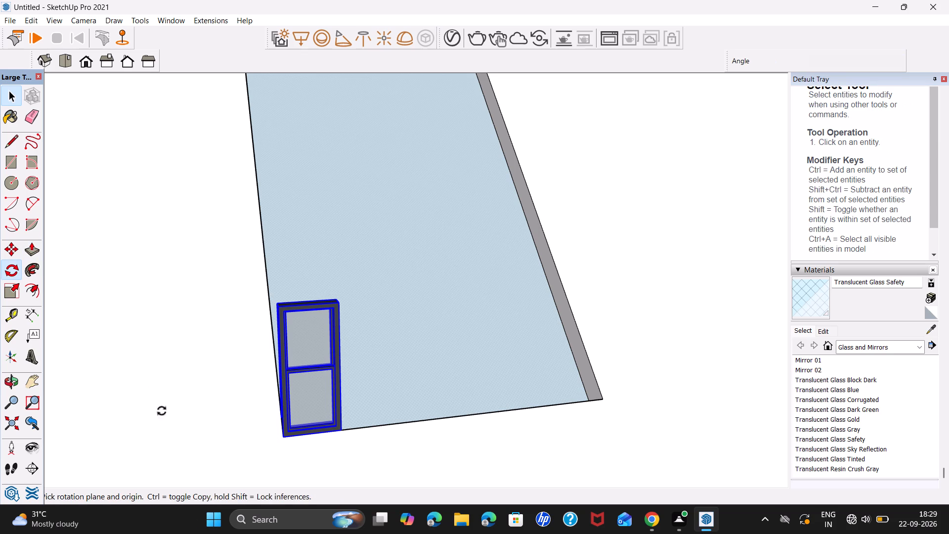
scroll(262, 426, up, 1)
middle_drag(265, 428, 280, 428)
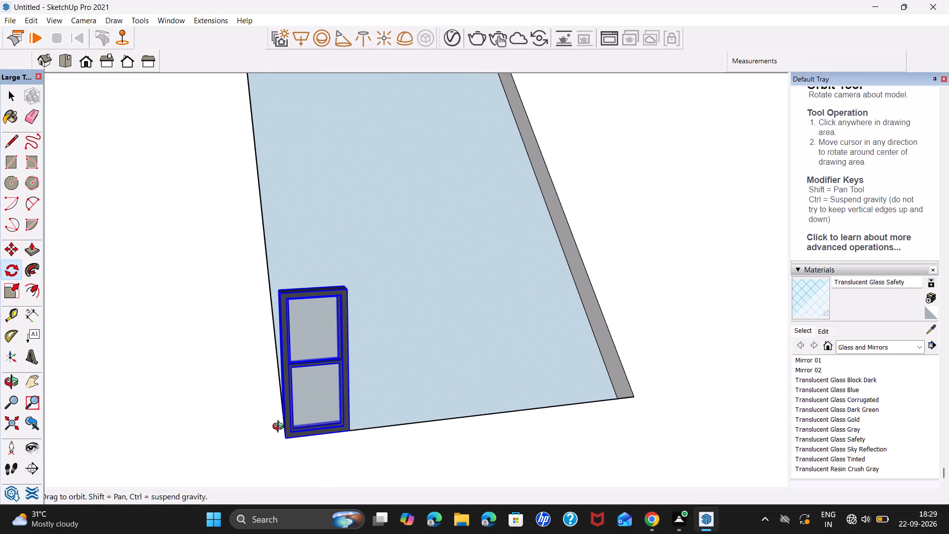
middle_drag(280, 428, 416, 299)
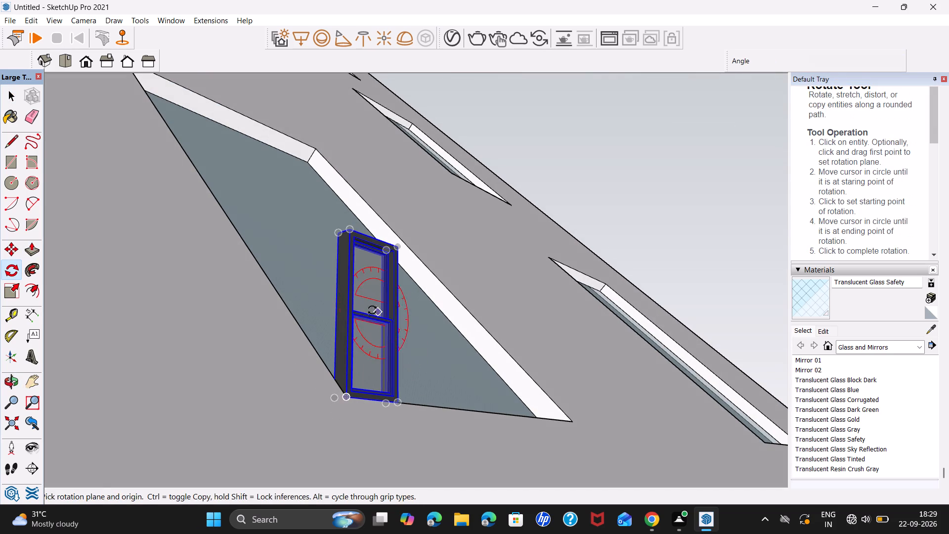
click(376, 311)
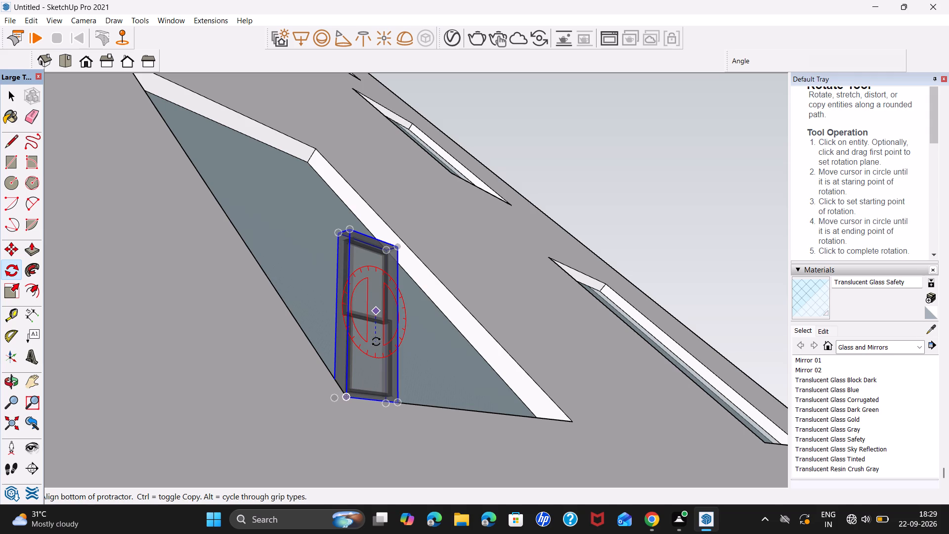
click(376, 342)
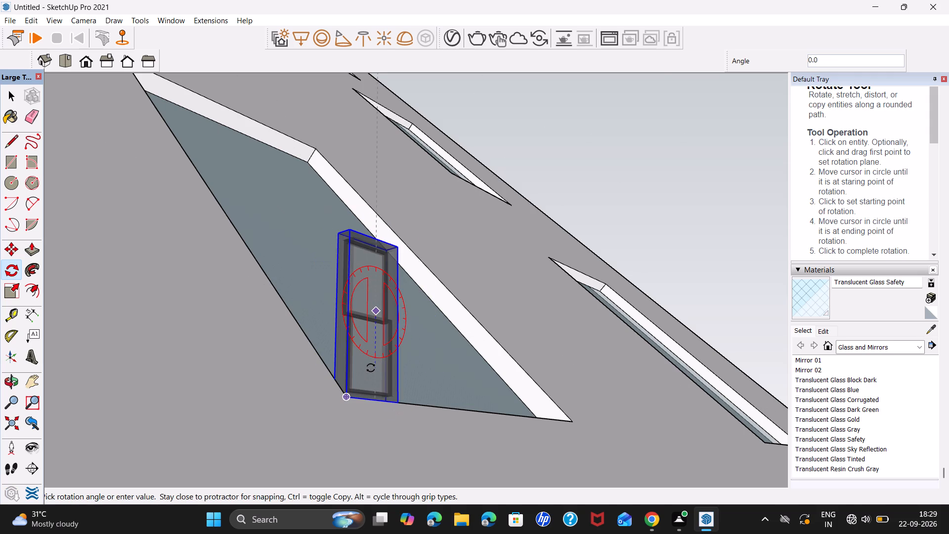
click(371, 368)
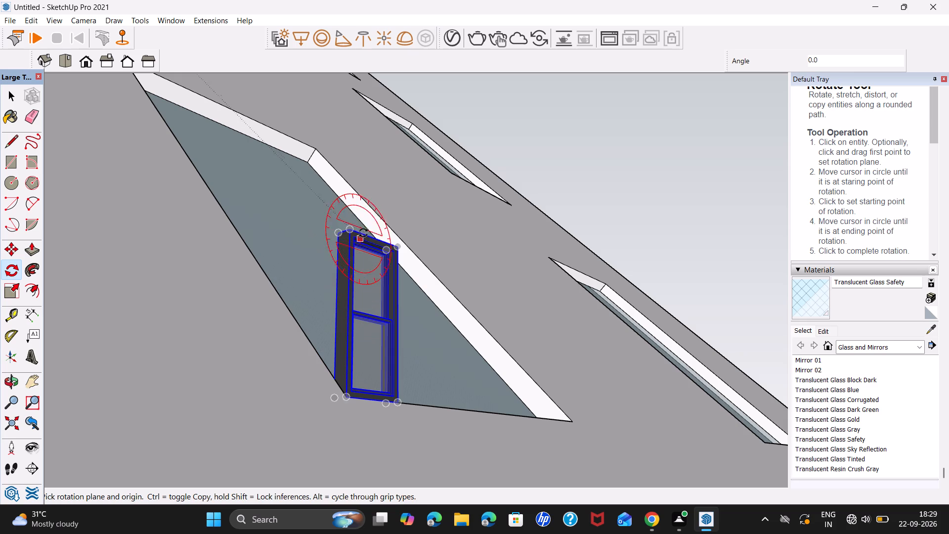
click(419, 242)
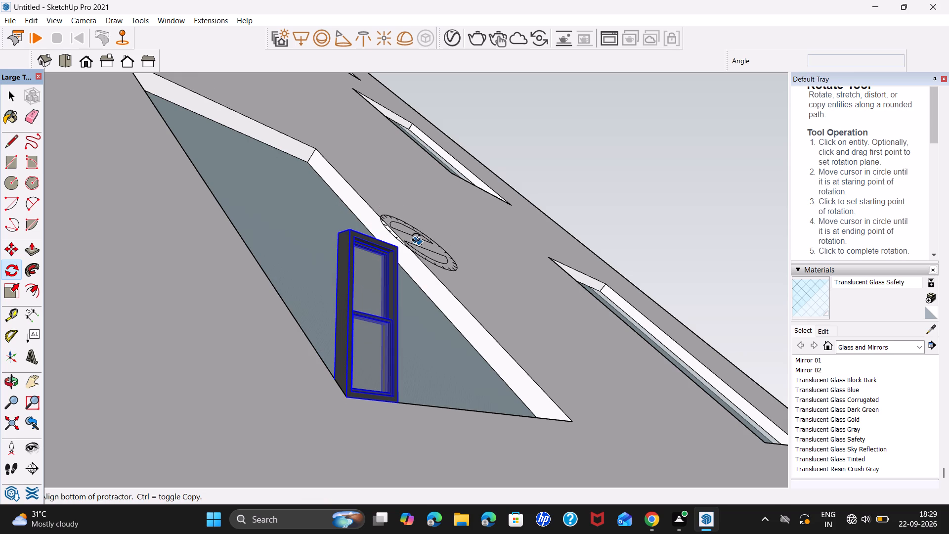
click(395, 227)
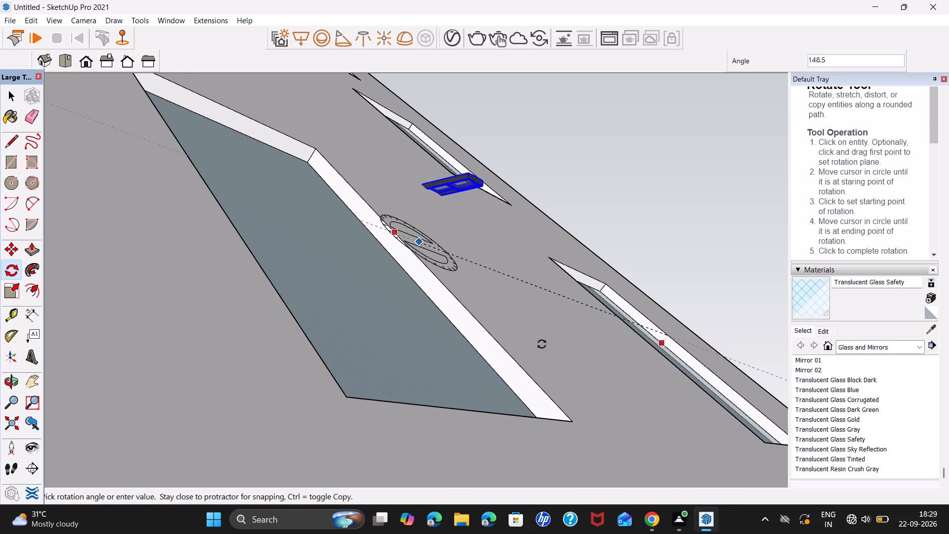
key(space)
Undo the rotation and placement of the imported Window+06 model so that it is removed from the sloped face.
scroll(398, 322, down, 20)
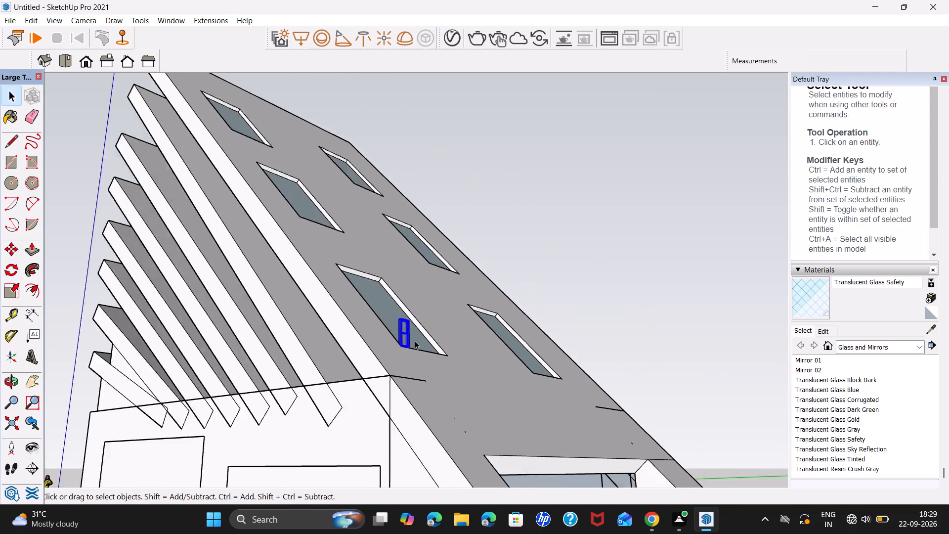
scroll(415, 341, down, 6)
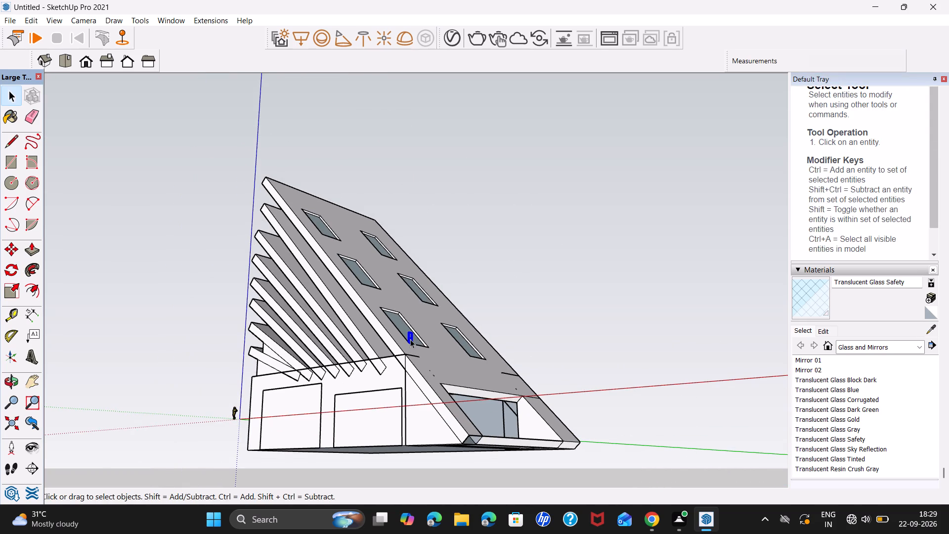
click(410, 339)
click(414, 334)
click(412, 337)
key(ctrl+z)
key(ctrl+z)
key(ctrl+z)
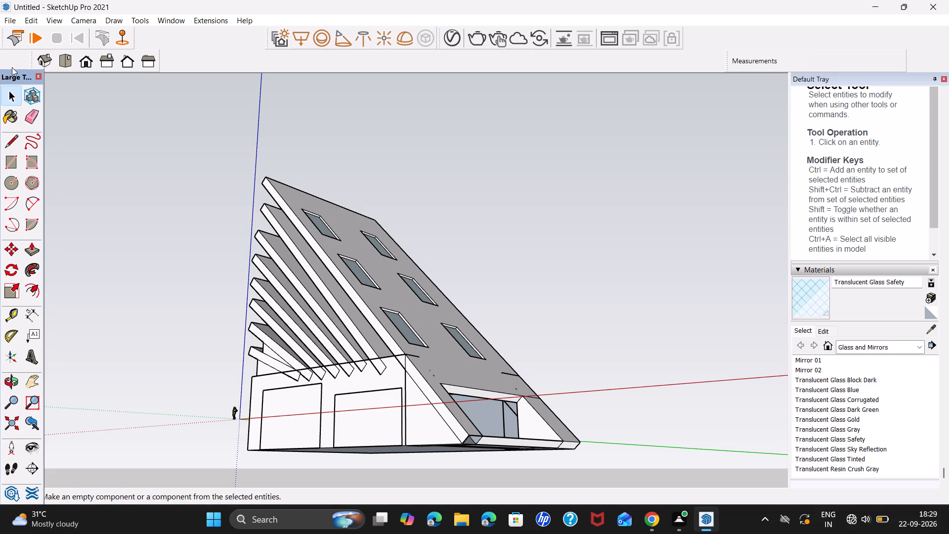
Import the three-panel window model Component_21 from the Downloads folder.
click(12, 18)
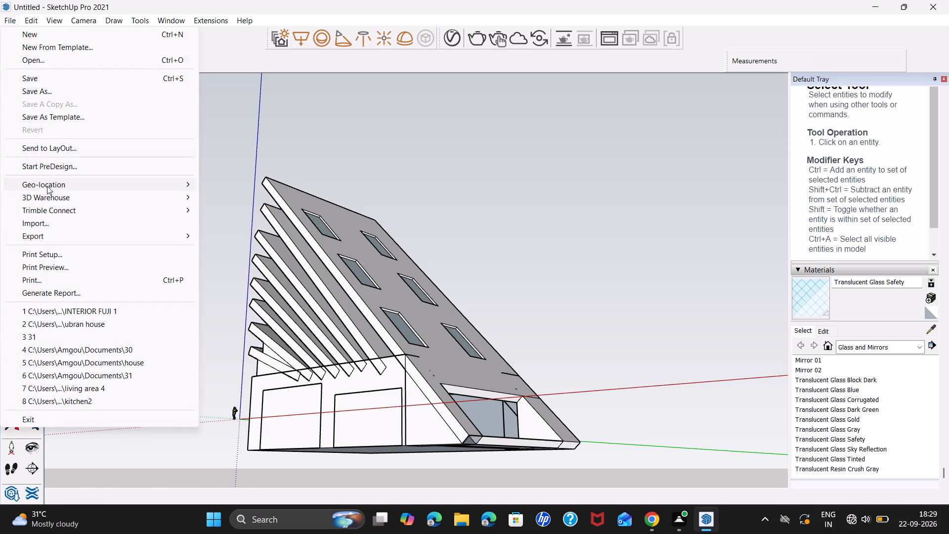
click(74, 231)
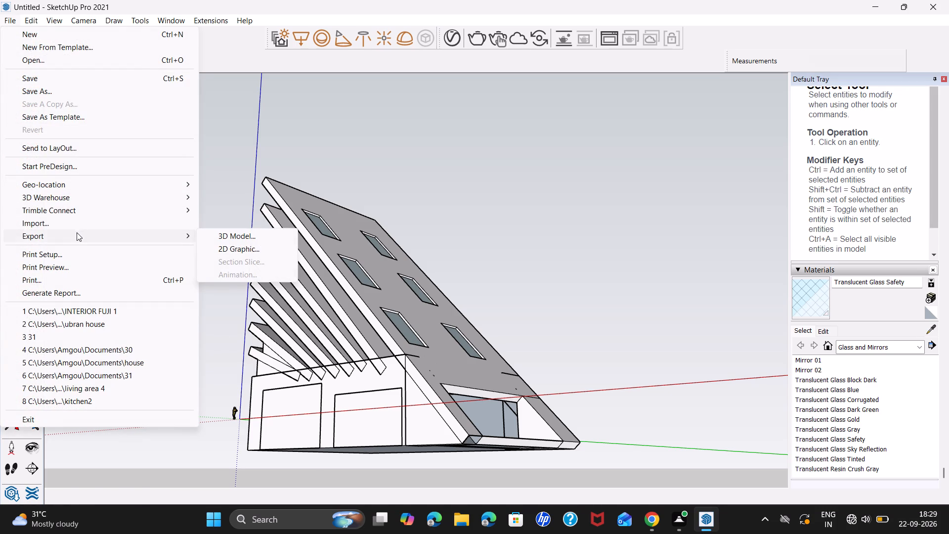
click(31, 224)
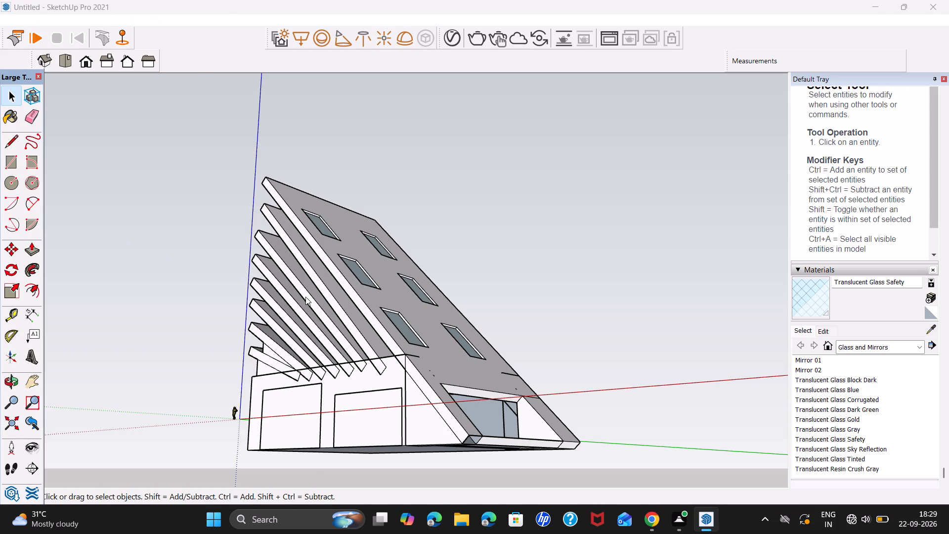
scroll(188, 214, down, 5)
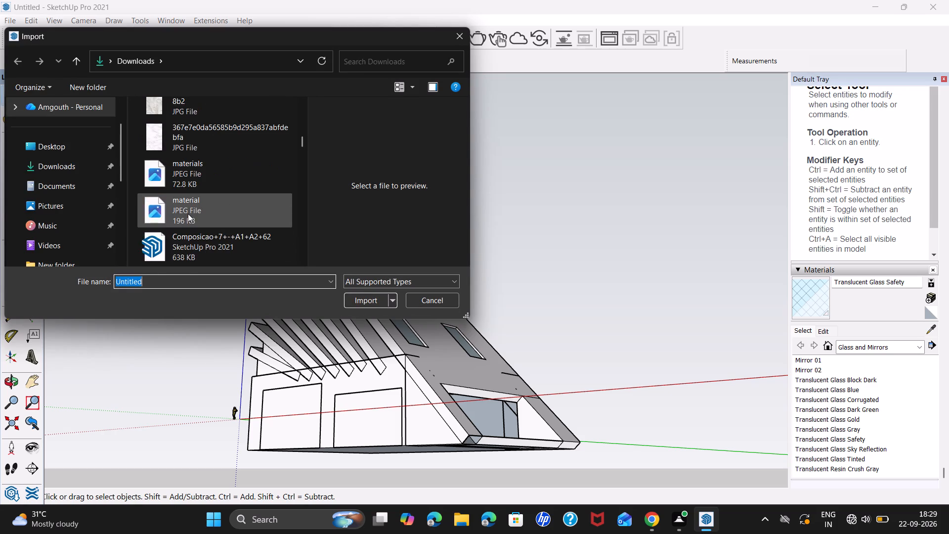
scroll(188, 214, down, 3)
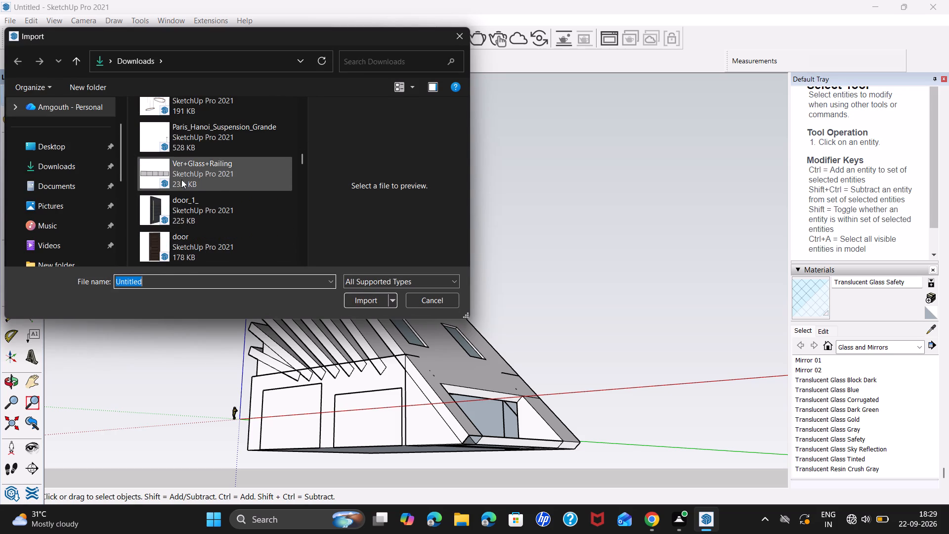
scroll(176, 205, down, 1)
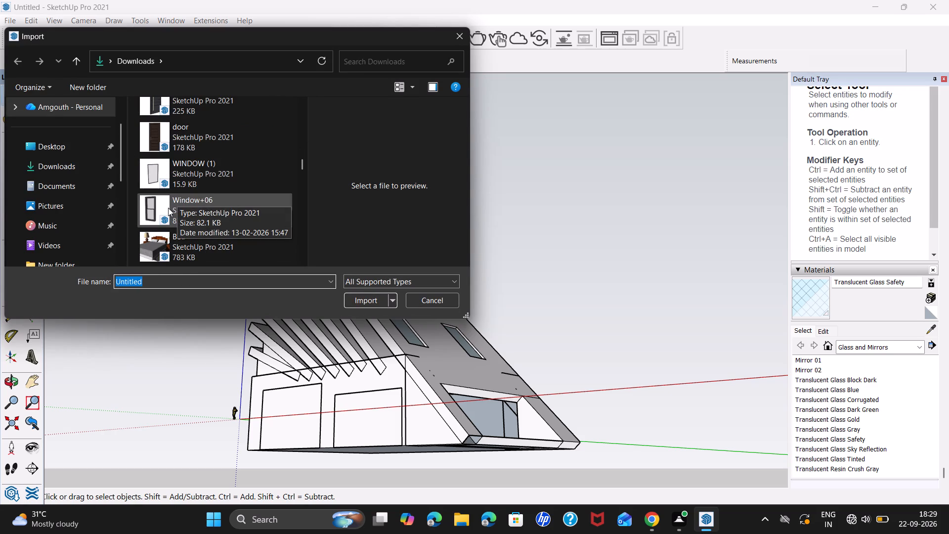
scroll(168, 208, down, 2)
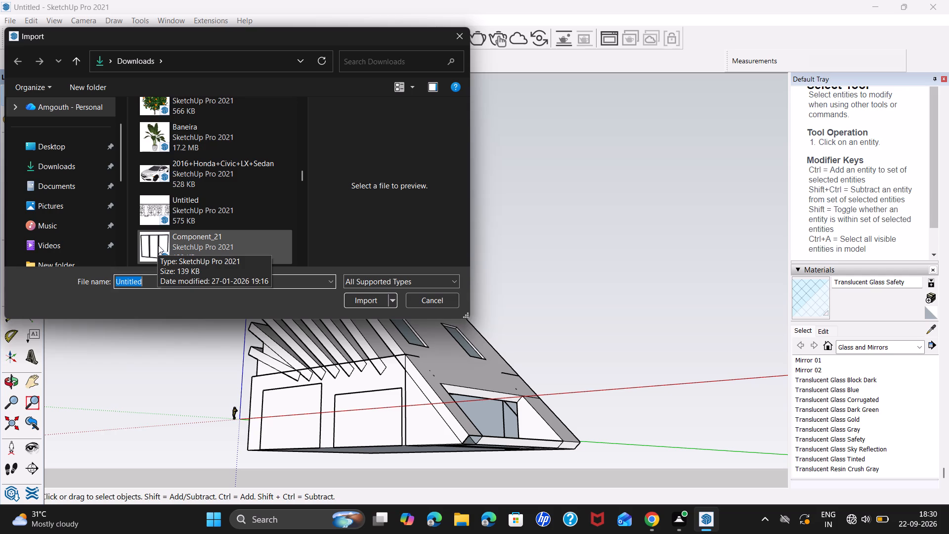
scroll(158, 245, down, 3)
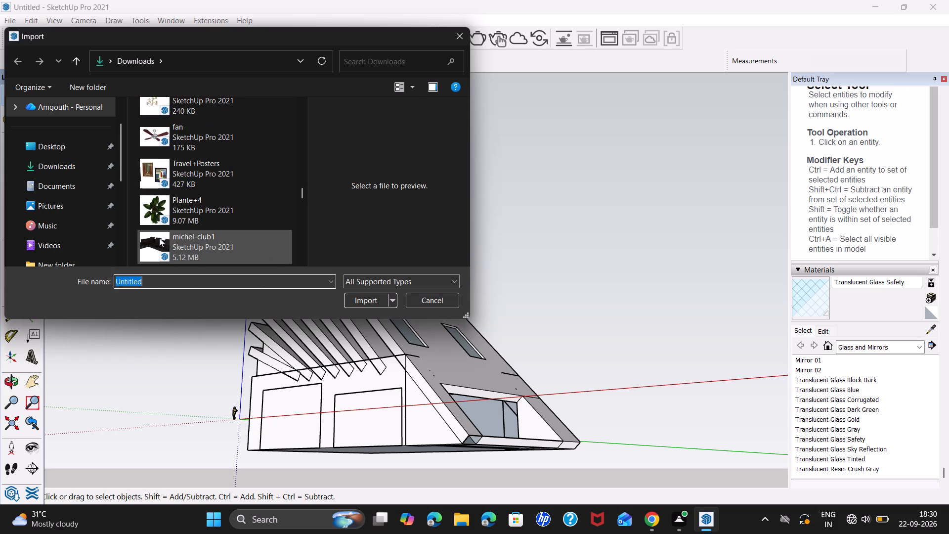
scroll(159, 238, down, 2)
scroll(159, 238, up, 3)
scroll(159, 238, down, 1)
scroll(159, 238, up, 3)
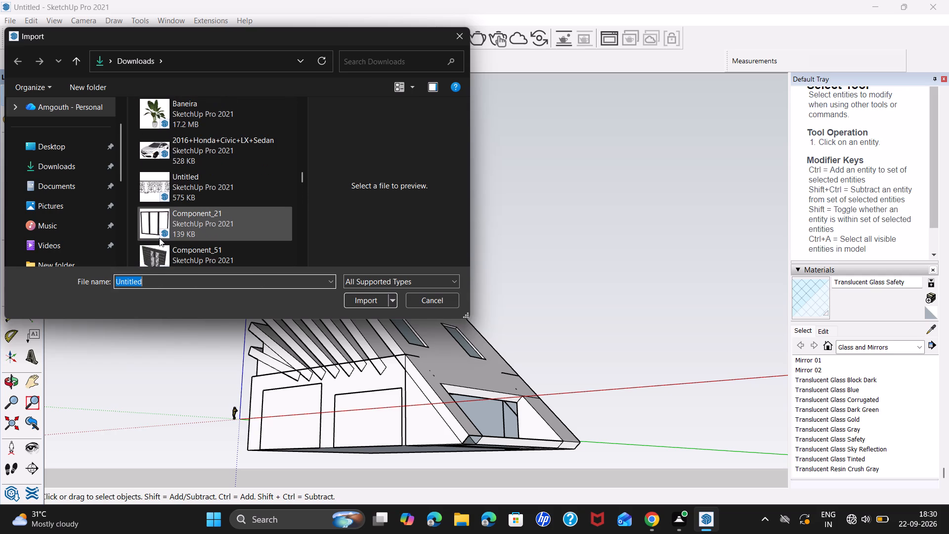
click(155, 228)
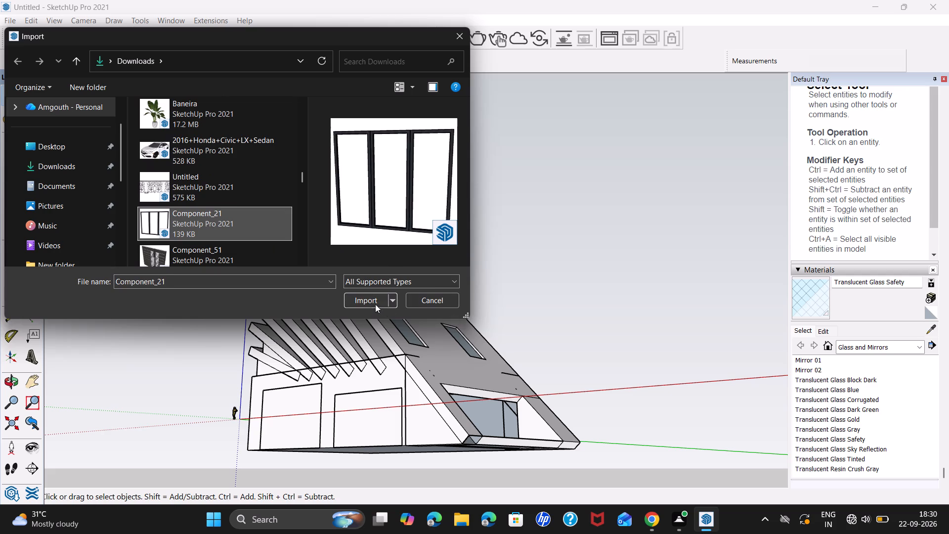
click(367, 302)
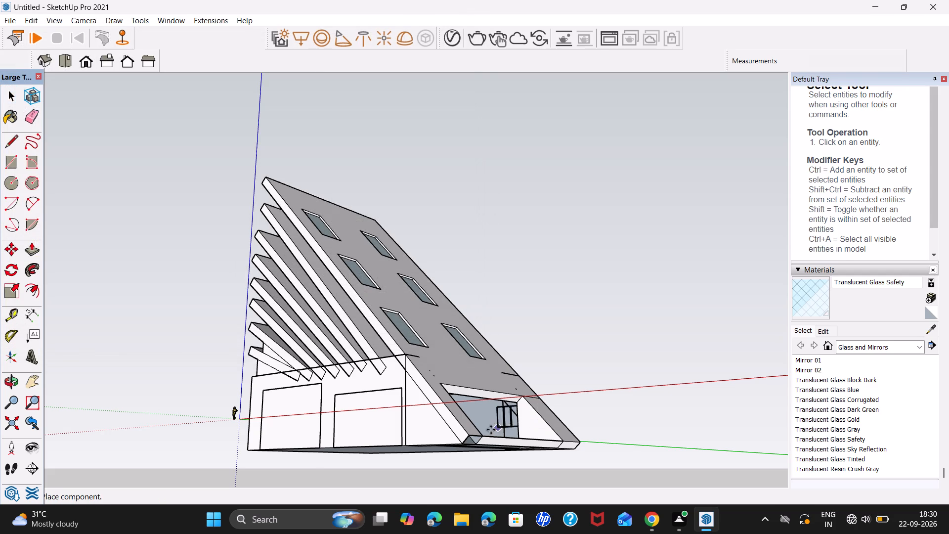
Place the imported three-panel window on the ground-floor opening's floor, at the right-hand end of the rear floor edge.
middle_drag(491, 430, 274, 462)
scroll(344, 453, up, 7)
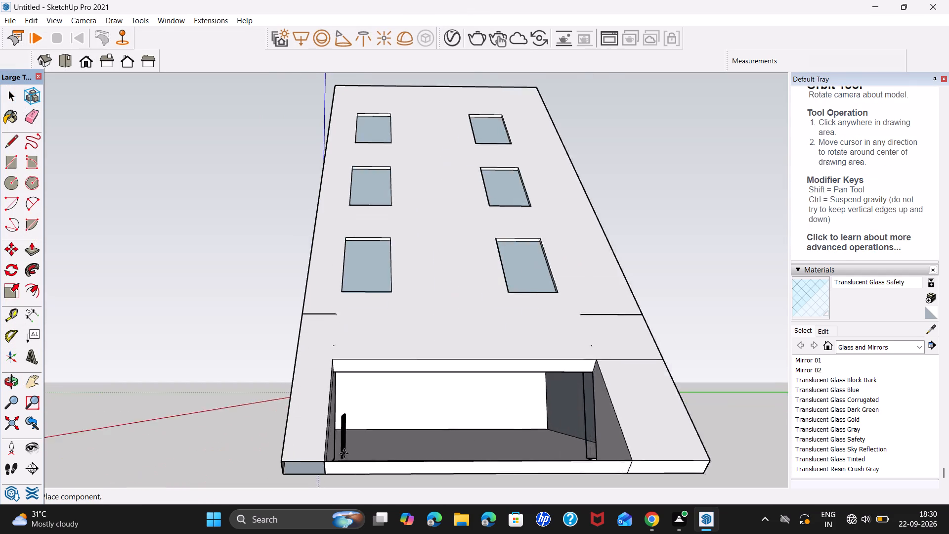
middle_drag(343, 429, 338, 471)
middle_drag(340, 464, 316, 381)
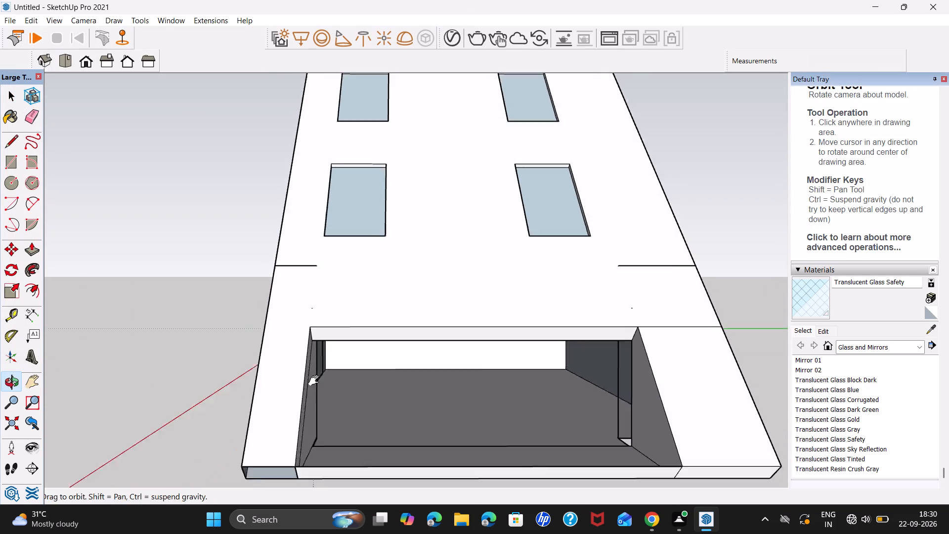
middle_drag(316, 381, 312, 343)
middle_drag(308, 343, 319, 419)
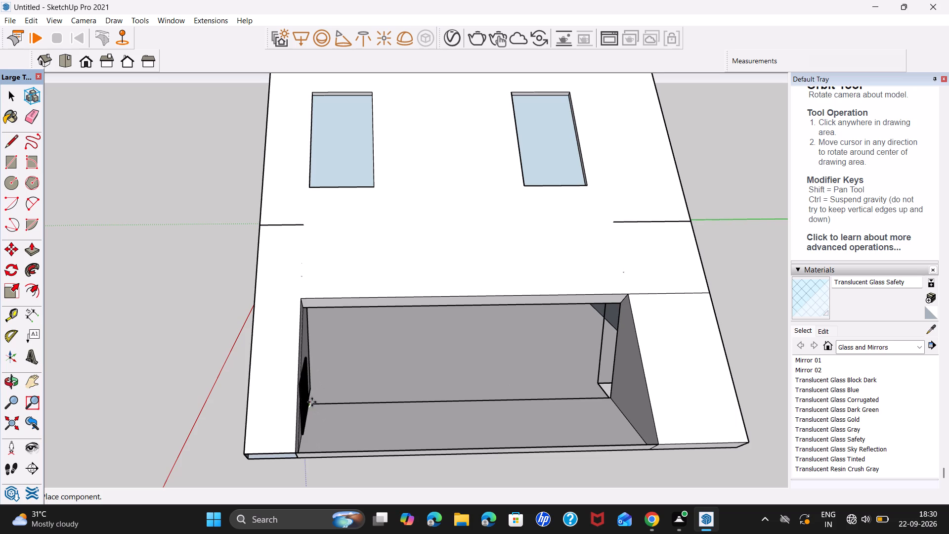
click(610, 396)
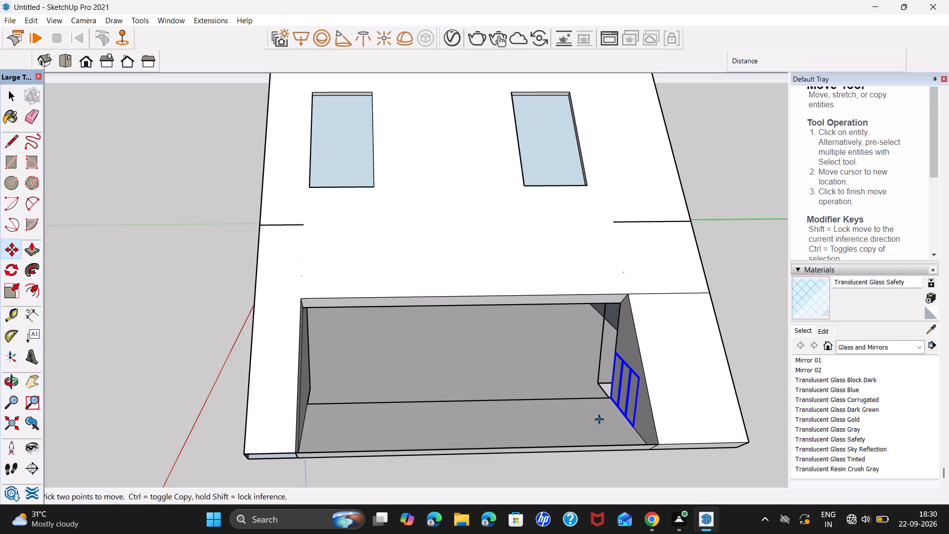
Rotate the three-panel window 90 degrees on the floor plane so it runs parallel to the opening's rear floor edge.
key(space)
click(11, 267)
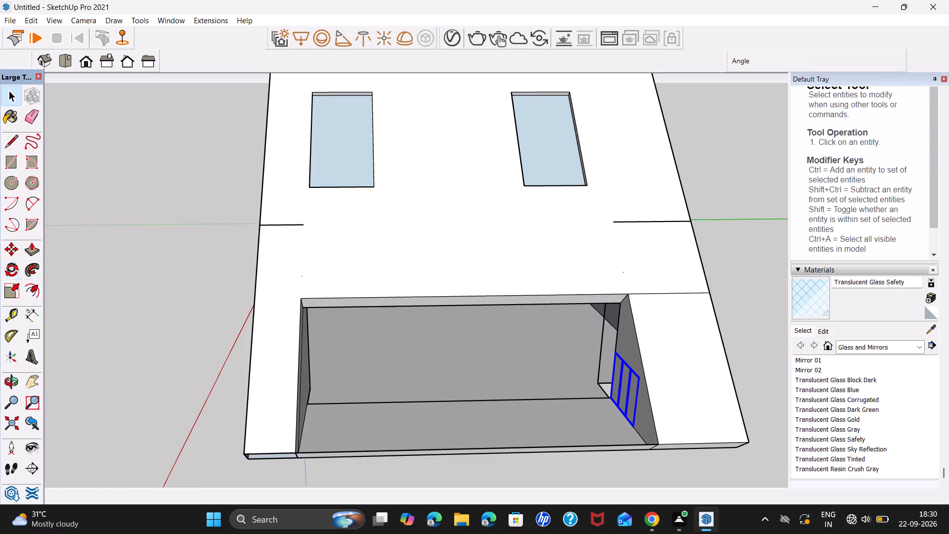
click(592, 423)
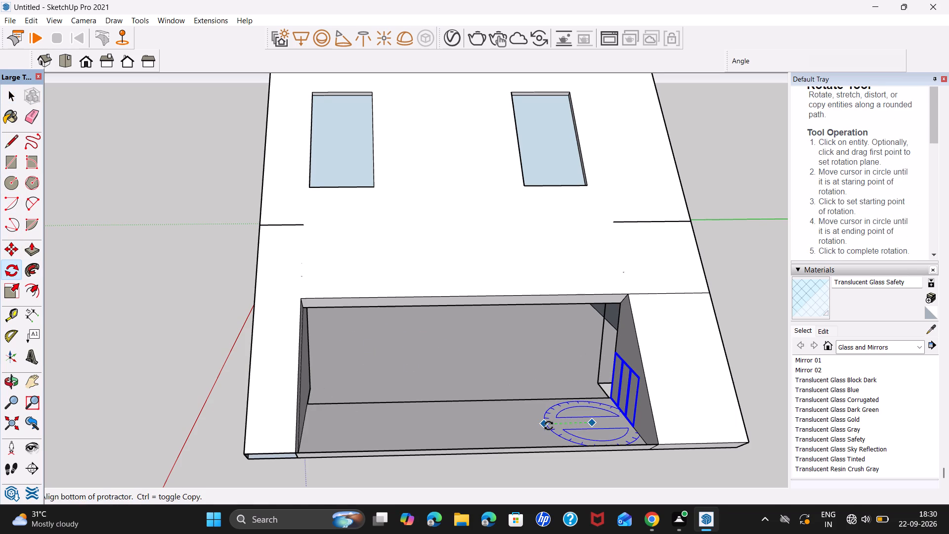
click(549, 426)
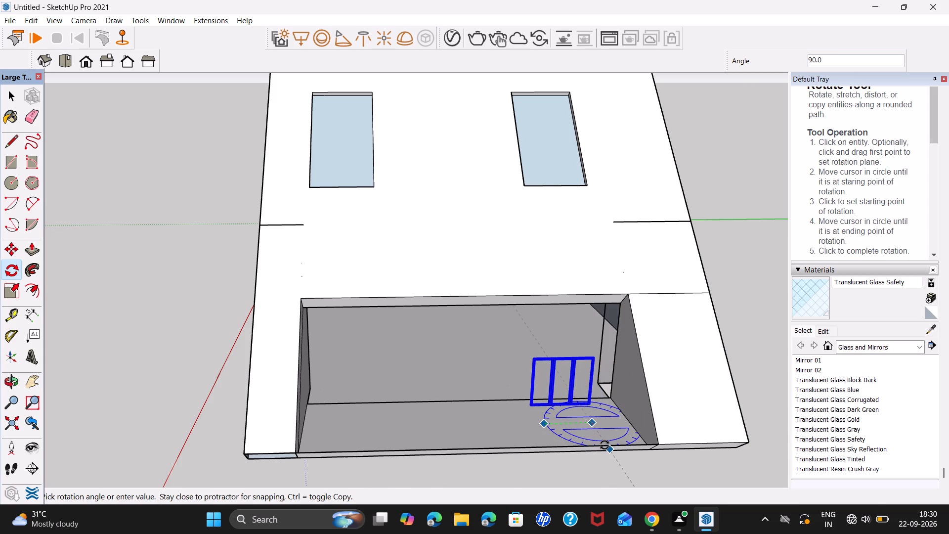
click(605, 445)
key(space)
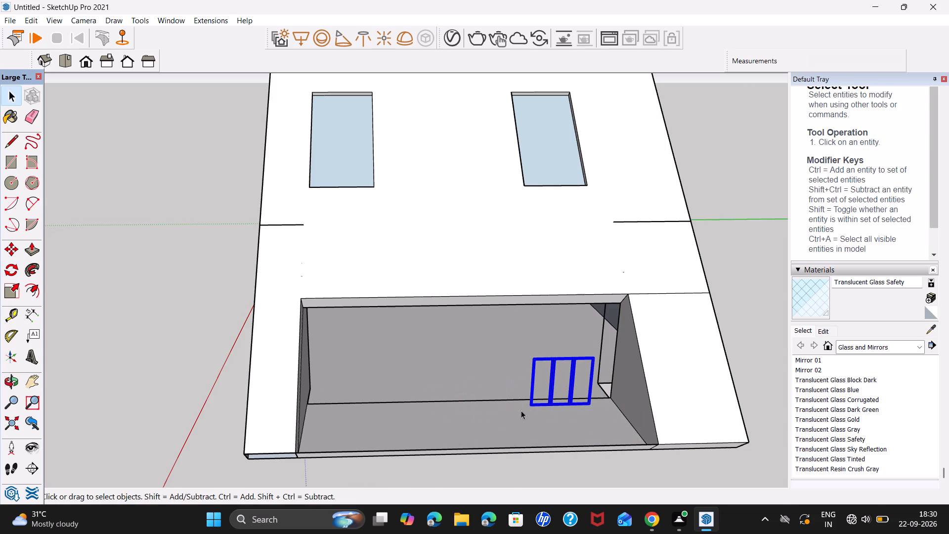
Move the three-panel window by its lower outer corner to the left-hand end of the opening's rear floor edge.
click(530, 404)
key(m)
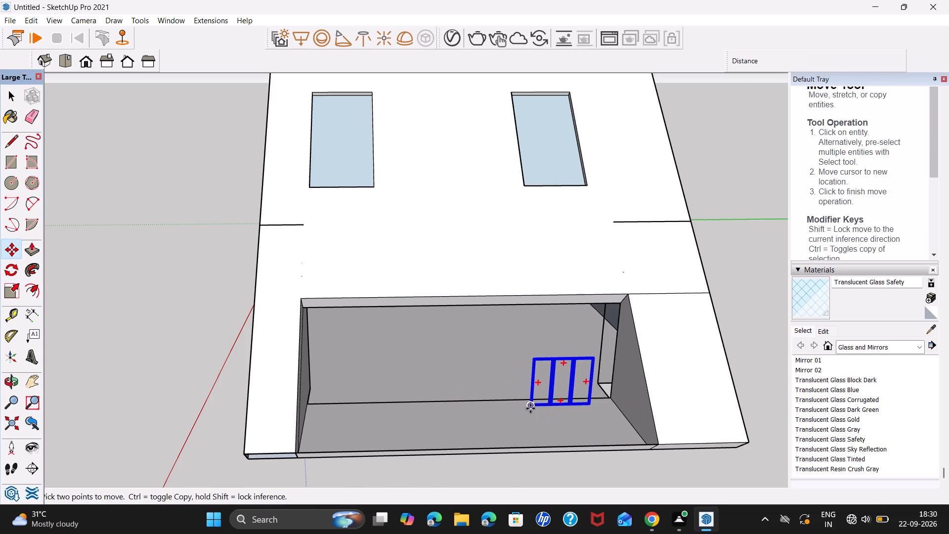
scroll(530, 408, up, 17)
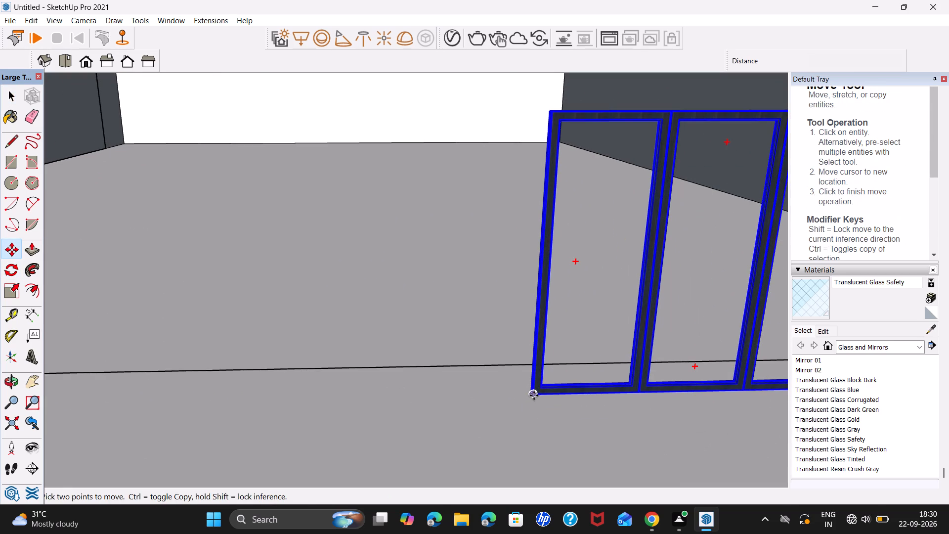
click(534, 395)
scroll(159, 384, down, 6)
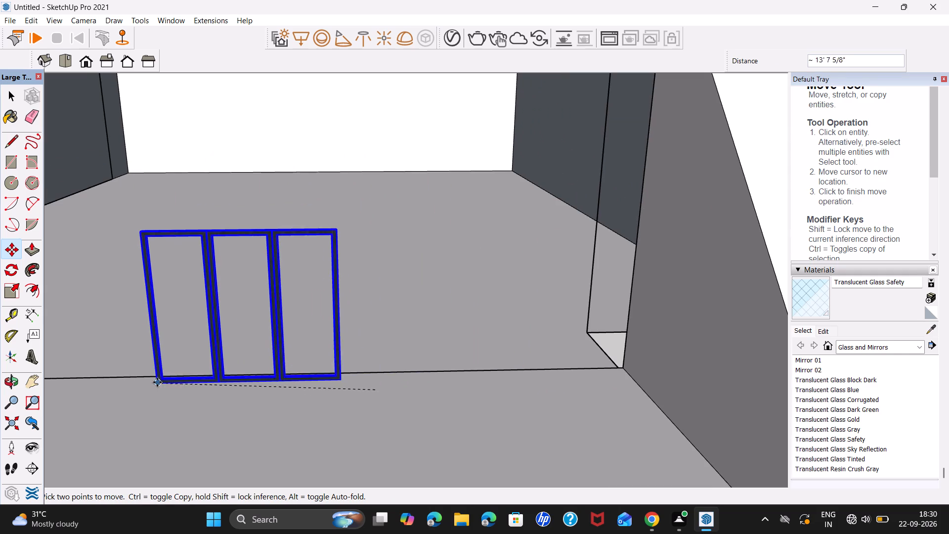
shift+middle_drag(161, 380, 686, 339)
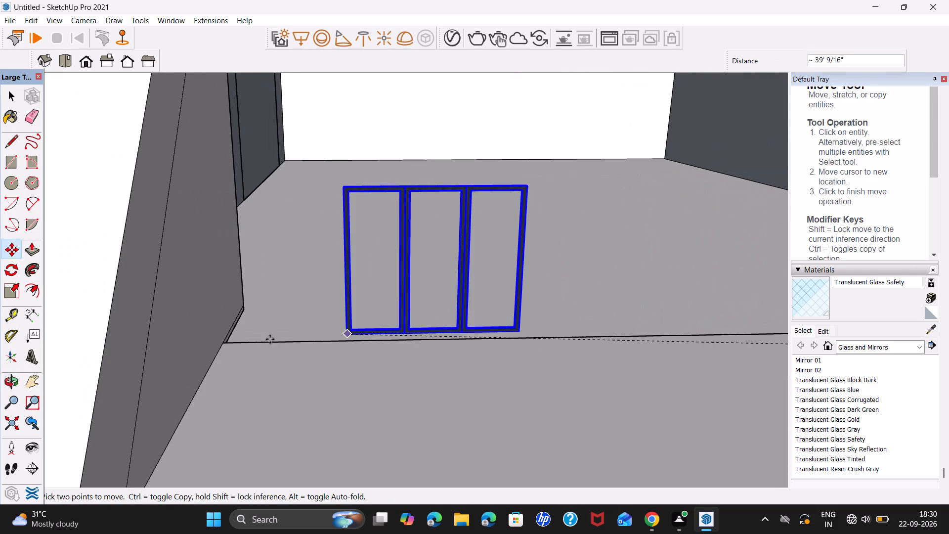
click(227, 342)
key(space)
key(space)
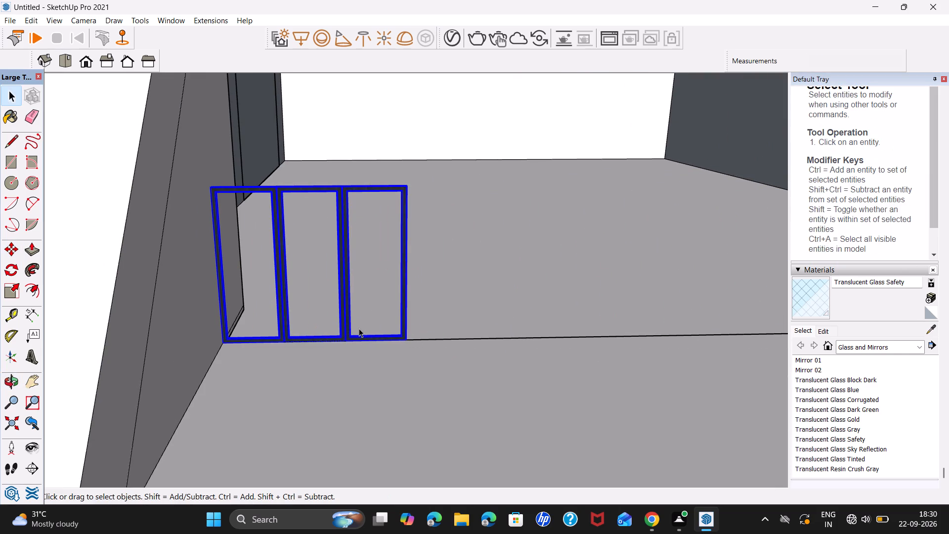
Scale the three-panel window's width along the red axis by about 5.16 to reach the opposite end of the opening's rear floor edge.
text(SC)
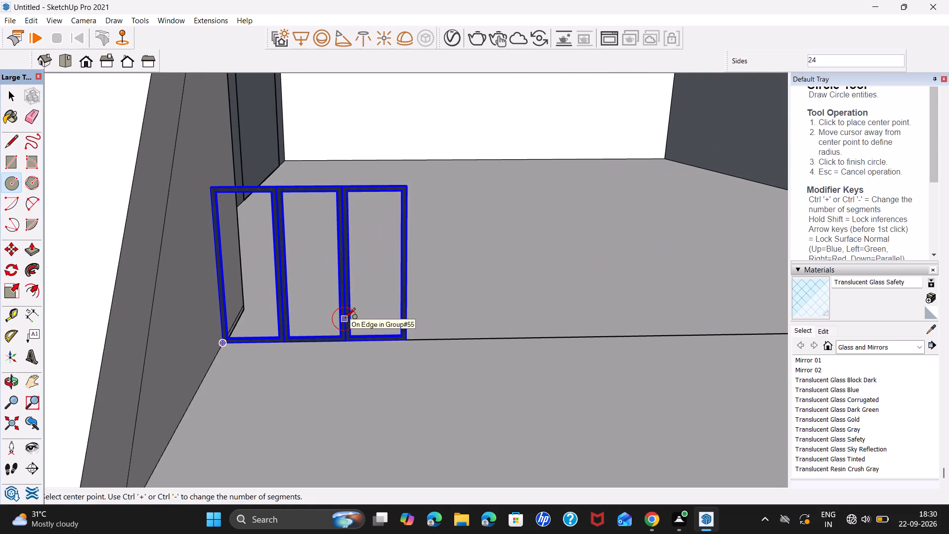
key(s)
middle_drag(349, 314, 136, 359)
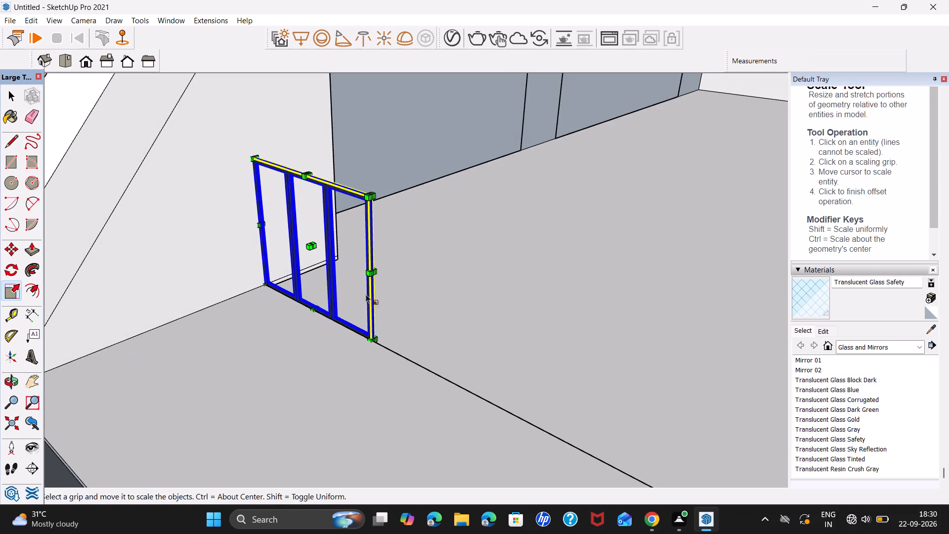
scroll(364, 284, up, 16)
click(383, 257)
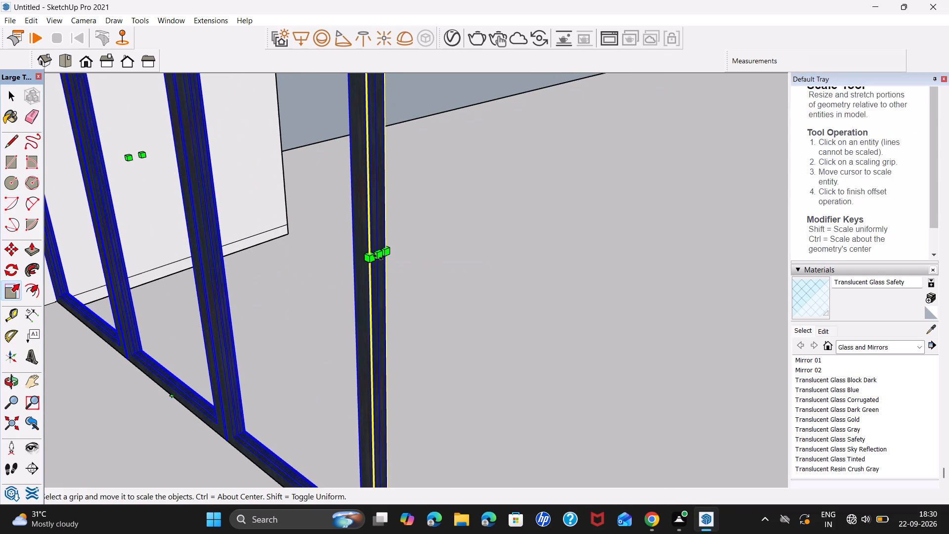
click(378, 257)
scroll(520, 313, down, 20)
scroll(520, 313, down, 4)
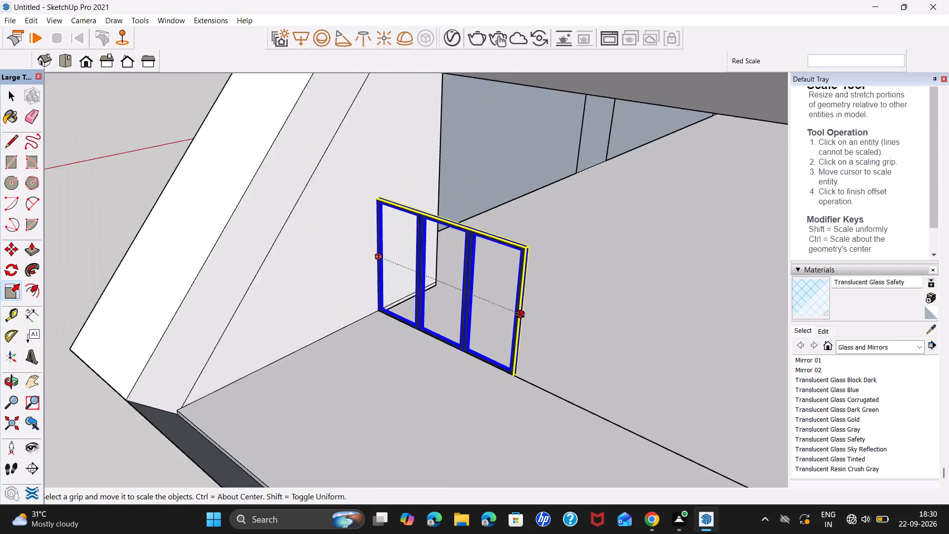
scroll(520, 315, down, 11)
shift+middle_drag(516, 315, 412, 247)
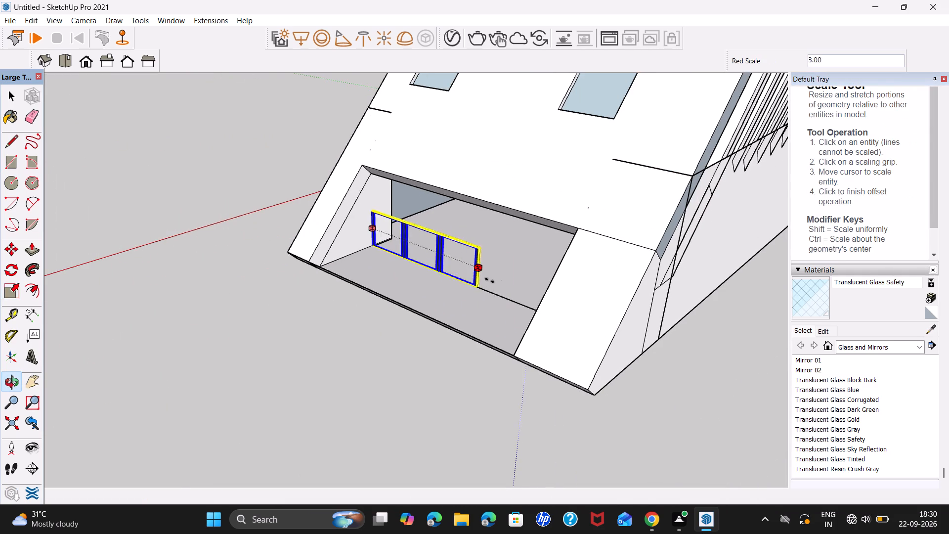
scroll(526, 302, down, 5)
middle_drag(526, 302, 716, 238)
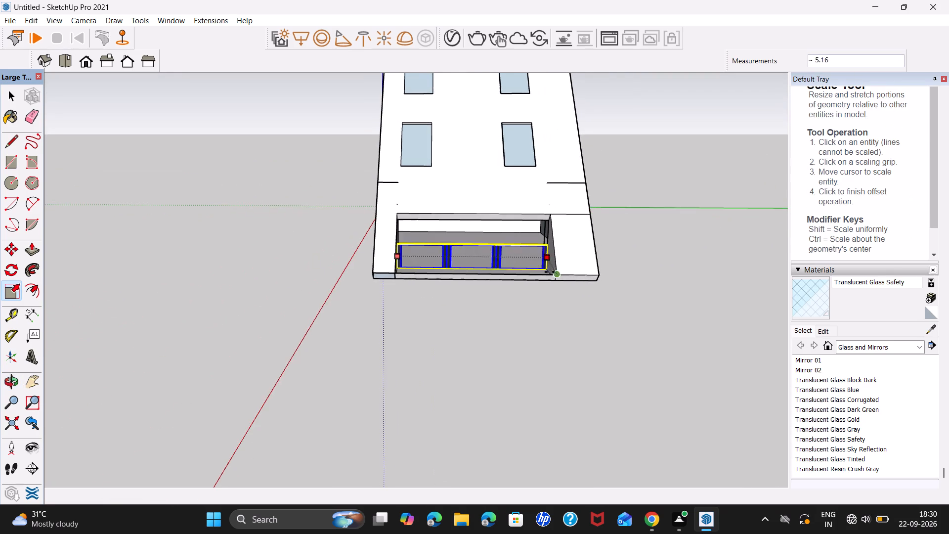
scroll(550, 272, up, 18)
scroll(550, 265, up, 7)
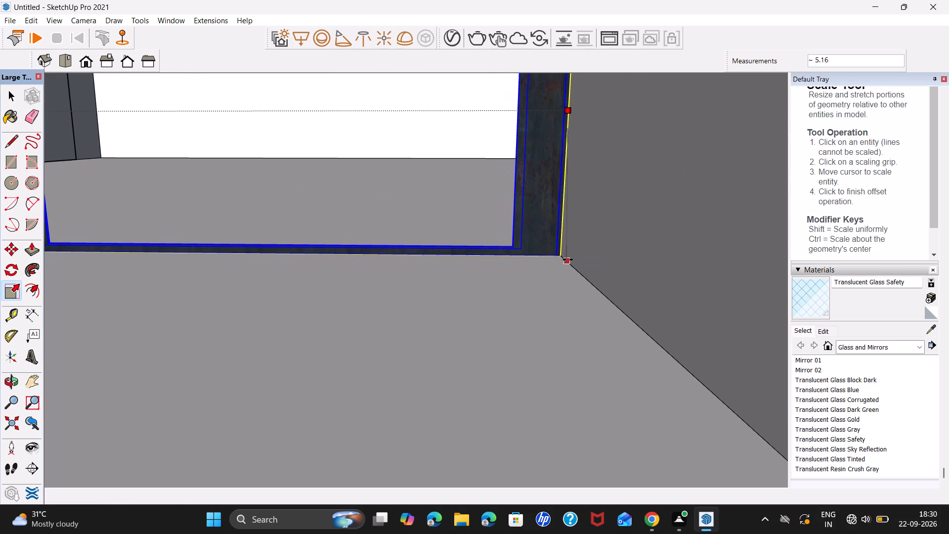
click(565, 256)
Scale the three-panel window's height along the blue axis up to the underside of the ground-floor opening's top, and deselect it.
scroll(363, 254, down, 7)
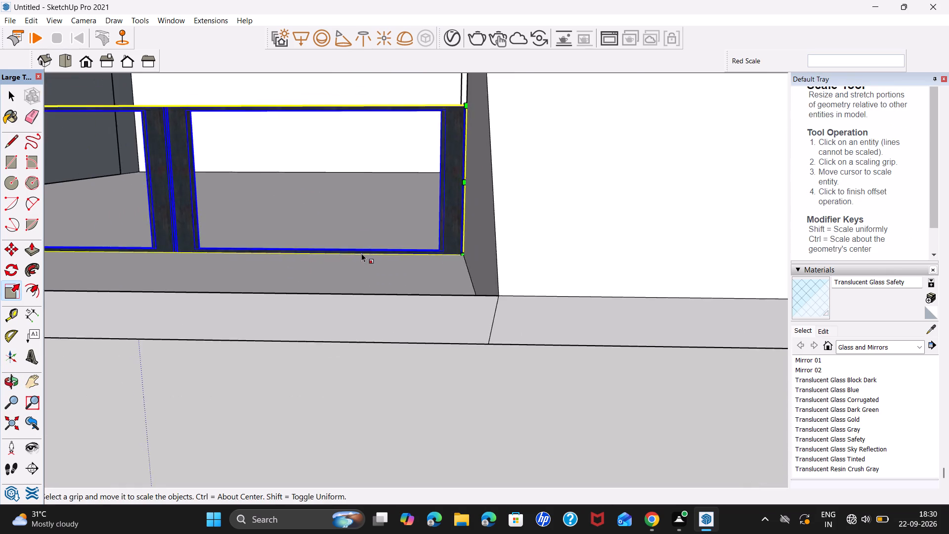
scroll(361, 253, down, 4)
shift+middle_drag(350, 241, 567, 435)
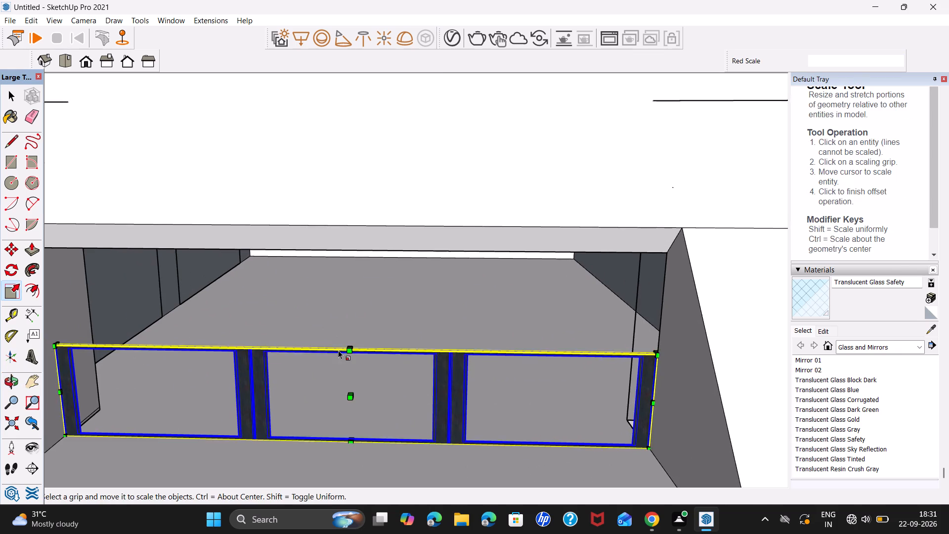
scroll(338, 350, up, 7)
middle_drag(359, 345, 369, 355)
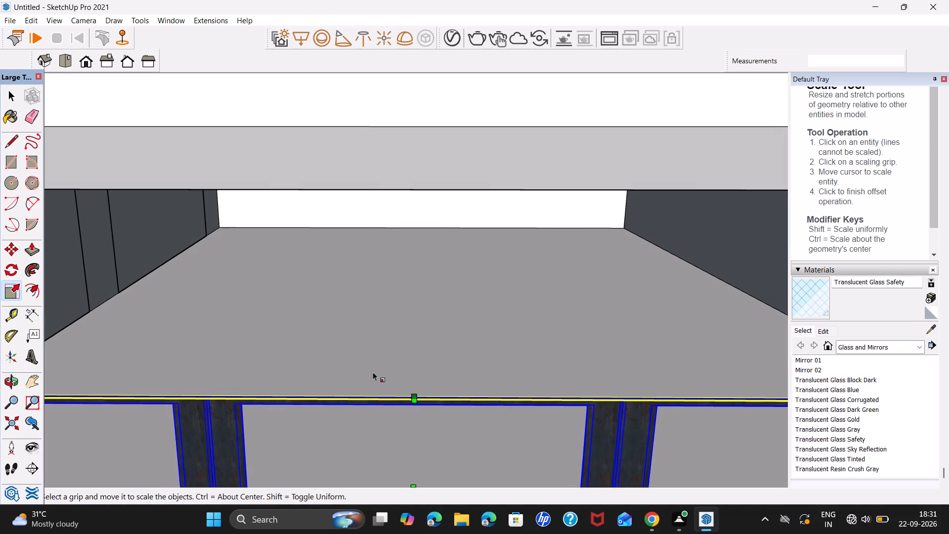
middle_drag(387, 366, 389, 376)
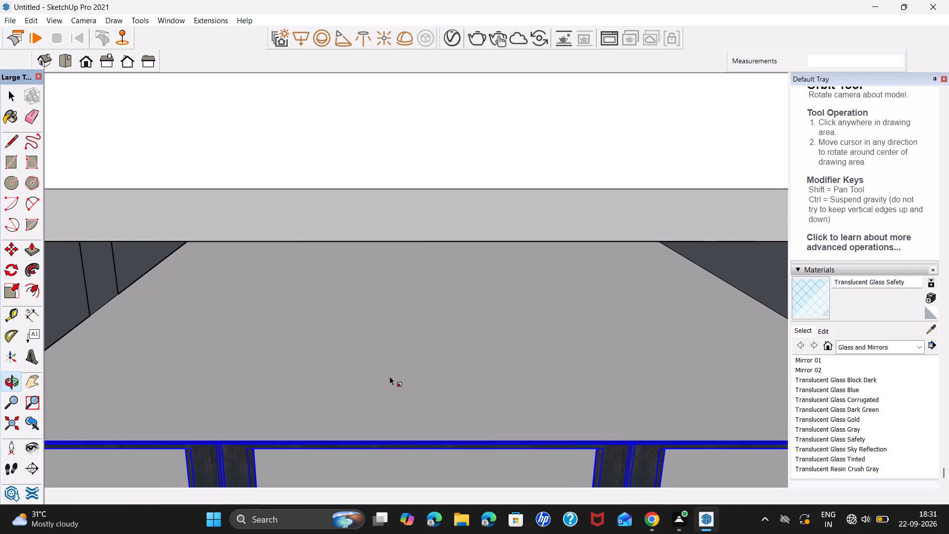
shift+middle_drag(392, 378, 374, 264)
middle_drag(374, 261, 383, 390)
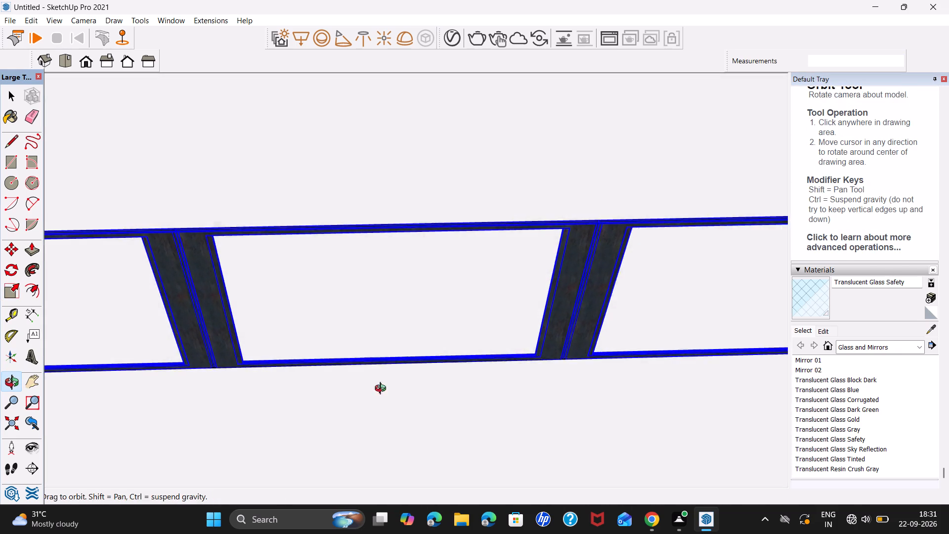
middle_drag(383, 390, 383, 403)
scroll(374, 228, up, 5)
middle_drag(387, 221, 390, 252)
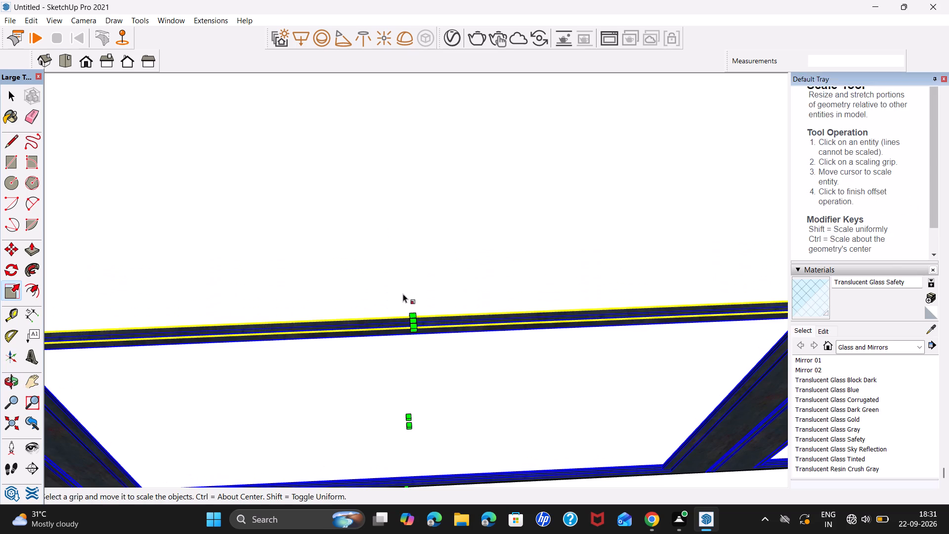
scroll(406, 318, up, 3)
click(417, 324)
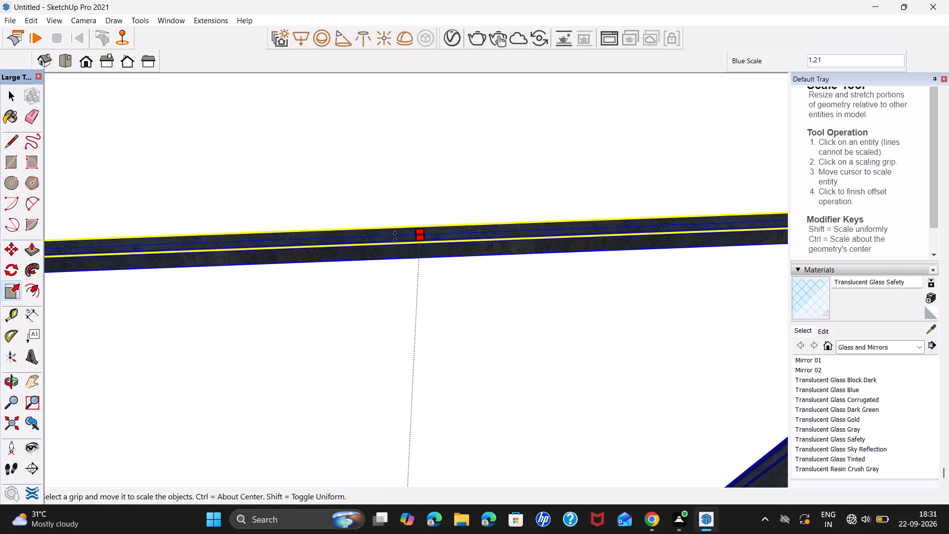
scroll(399, 219, down, 20)
scroll(399, 219, down, 10)
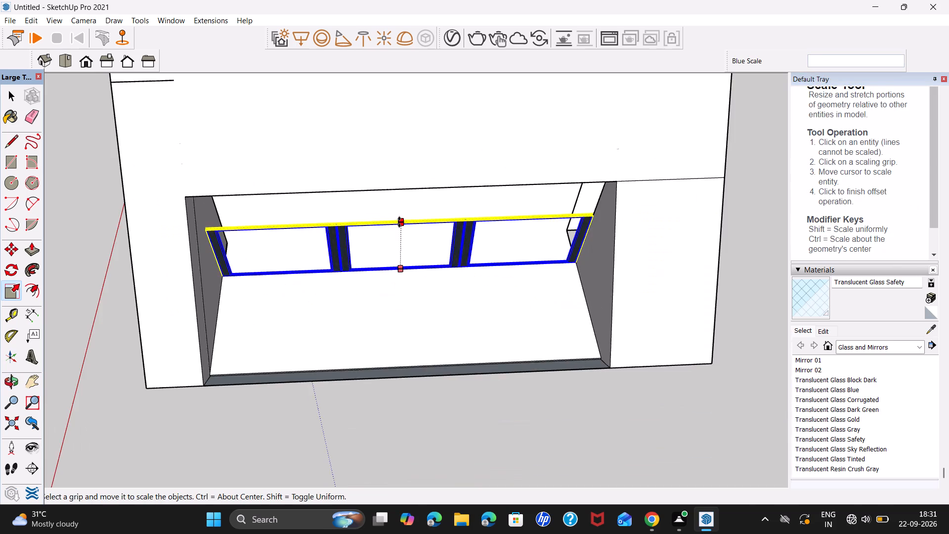
shift+middle_drag(399, 222, 422, 318)
middle_drag(433, 333, 434, 86)
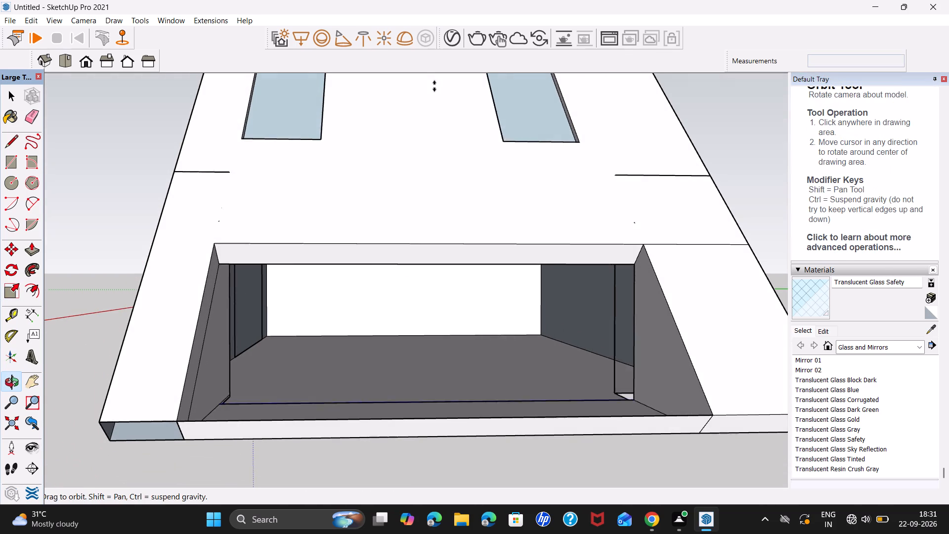
middle_drag(434, 86, 434, 86)
scroll(433, 267, up, 11)
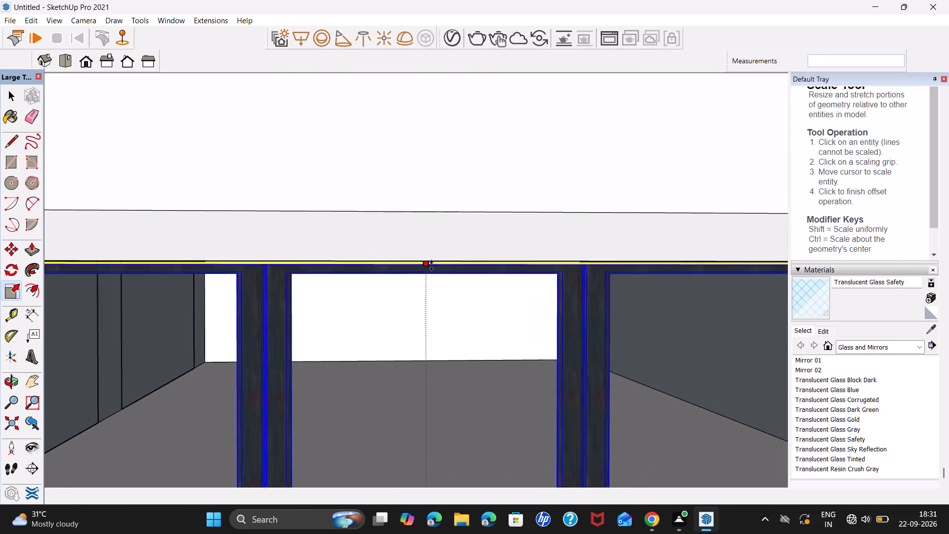
scroll(431, 266, up, 3)
click(424, 255)
scroll(474, 281, down, 3)
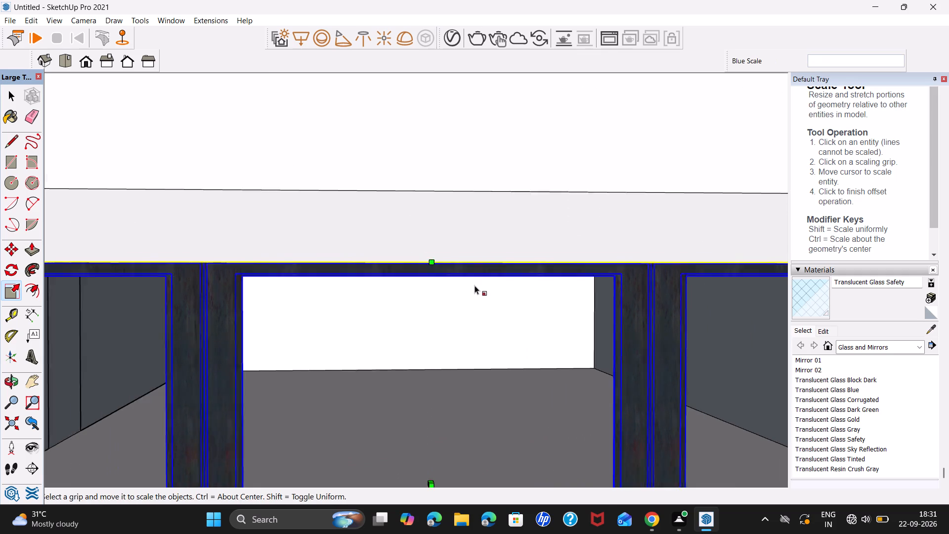
scroll(474, 285, down, 20)
scroll(474, 285, down, 1)
key(space)
click(654, 308)
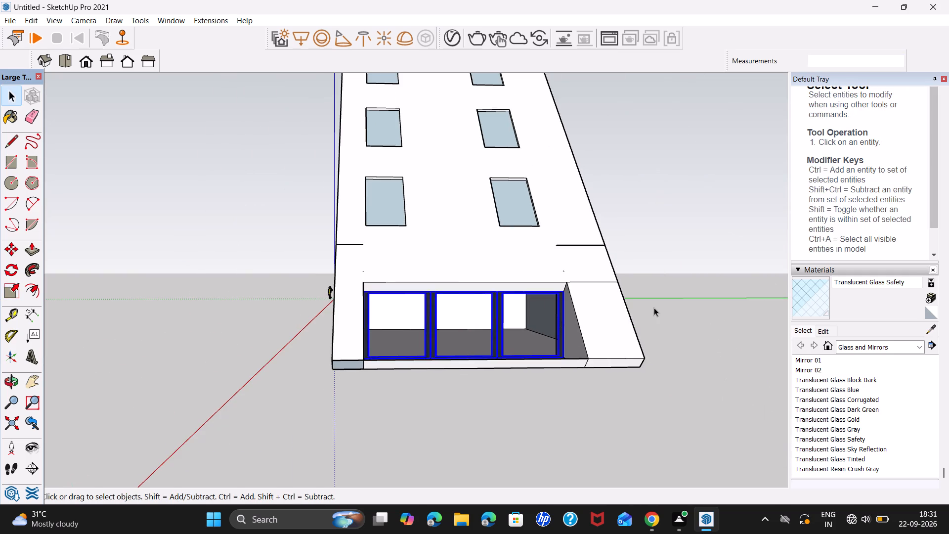
Import the three-panel window model Component_21 from the Downloads folder again for the building's side wall.
scroll(345, 373, down, 6)
middle_drag(325, 366, 546, 361)
scroll(327, 370, down, 1)
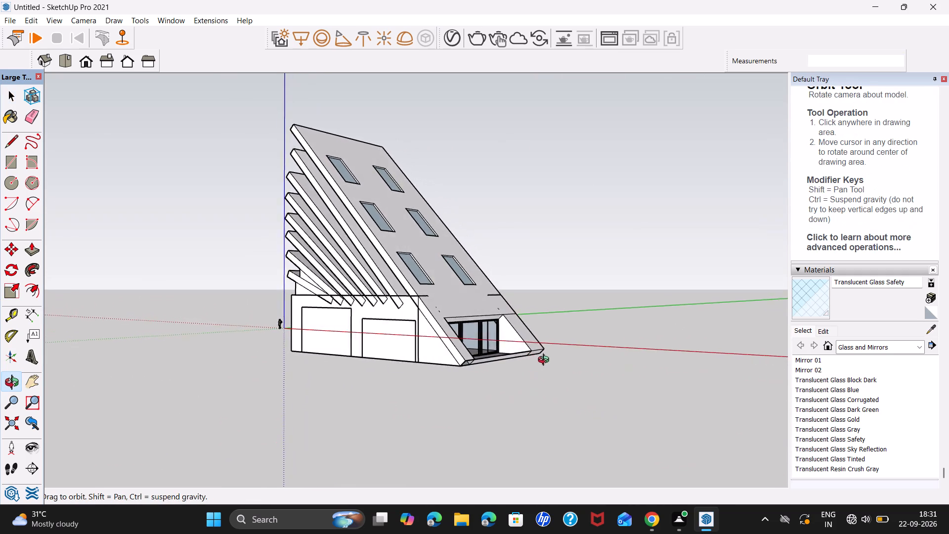
middle_drag(546, 361, 575, 390)
scroll(347, 369, down, 1)
middle_drag(355, 361, 355, 362)
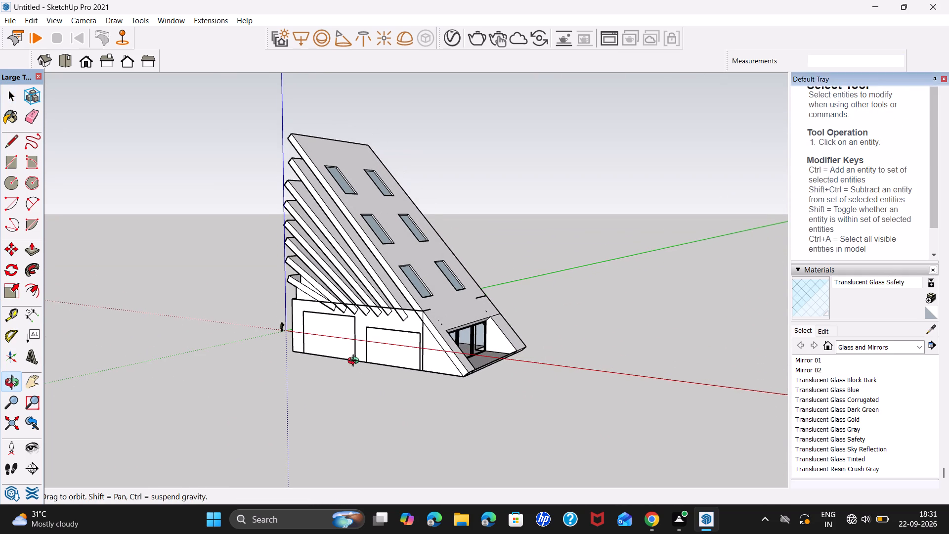
middle_drag(355, 362, 549, 354)
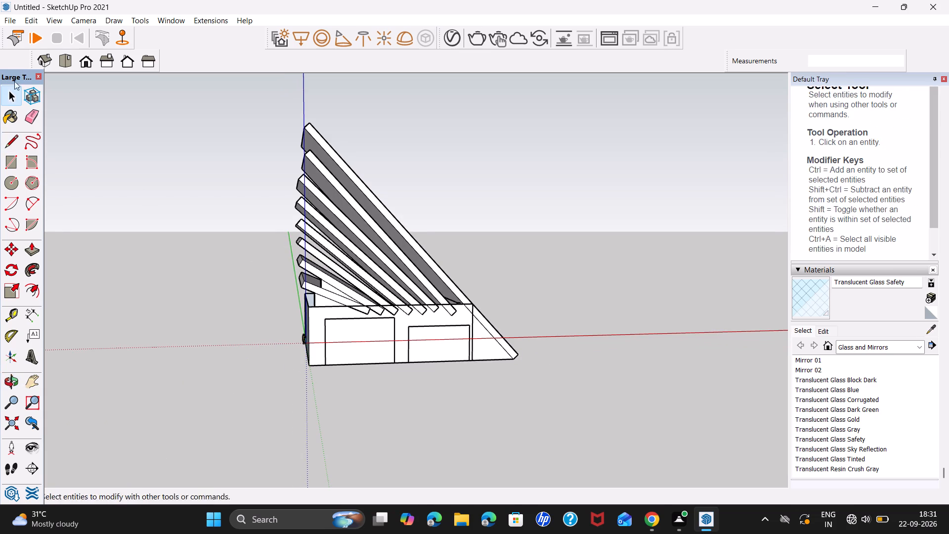
click(11, 19)
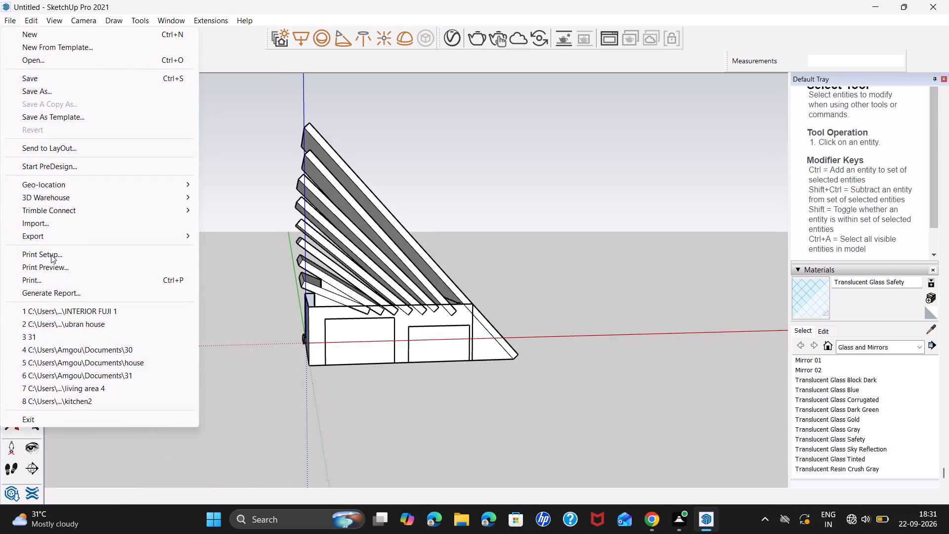
click(54, 228)
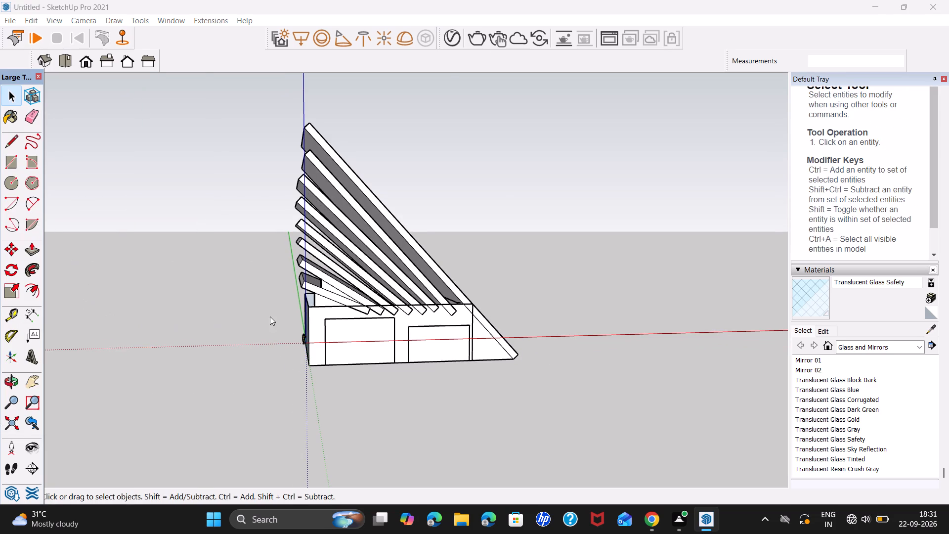
scroll(257, 176, down, 8)
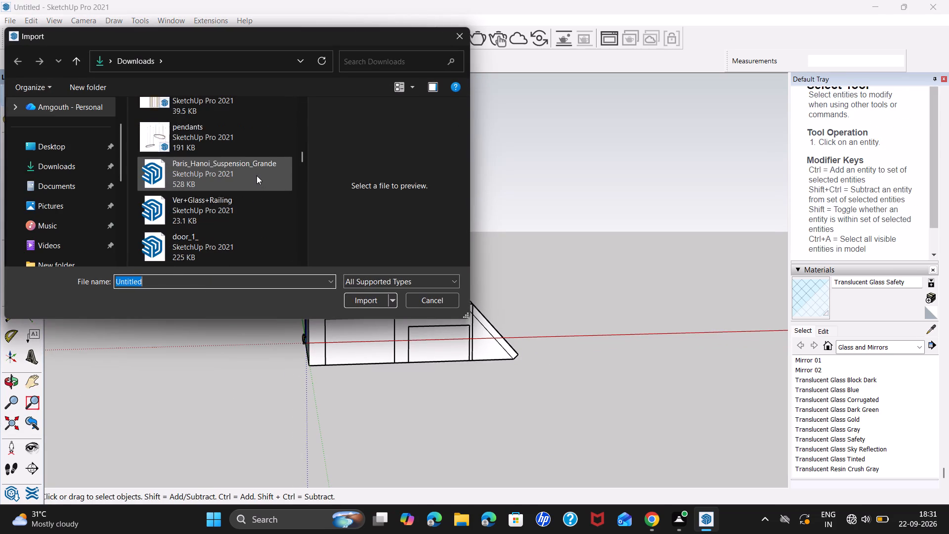
scroll(257, 176, down, 5)
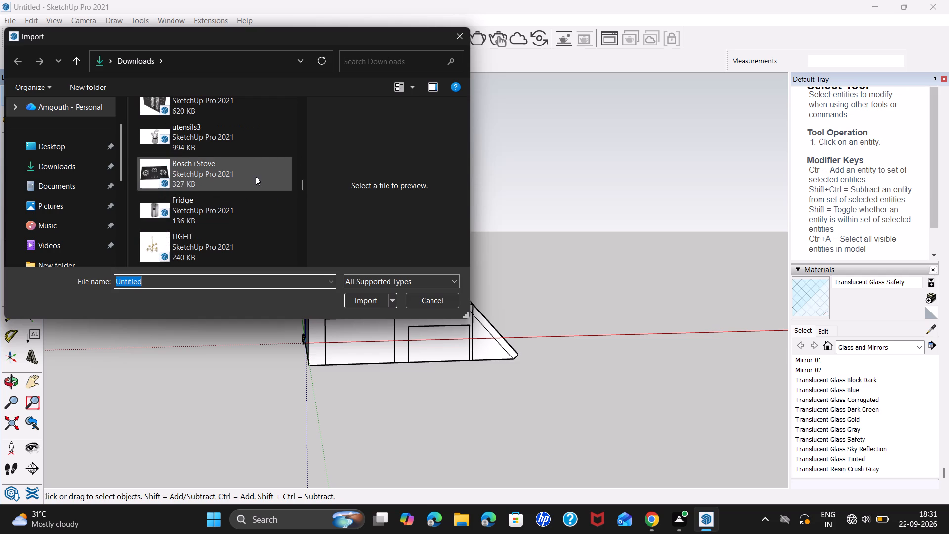
scroll(250, 176, up, 2)
click(214, 264)
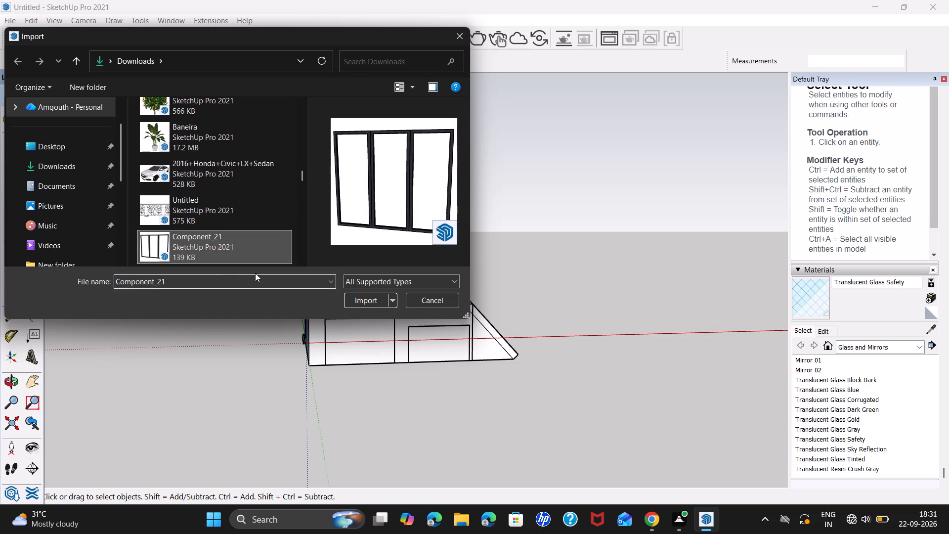
click(354, 305)
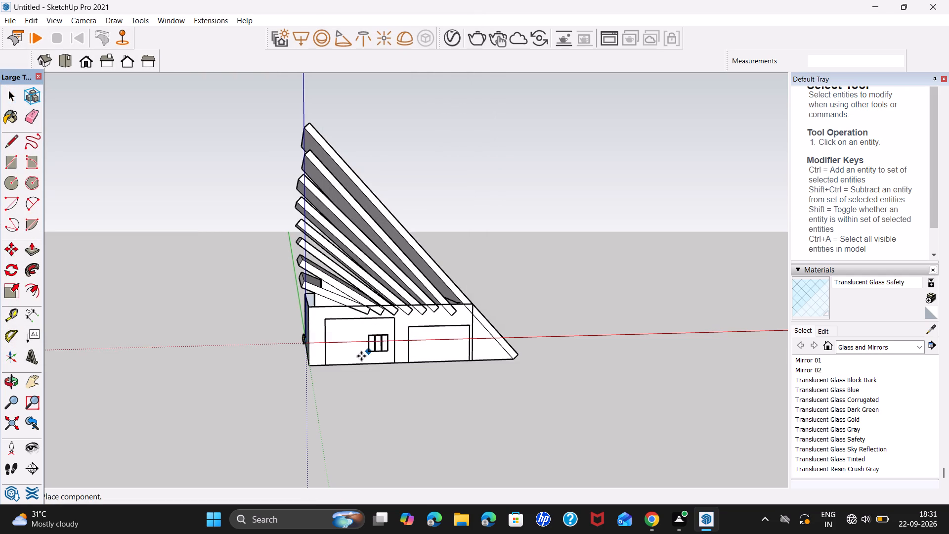
Place the imported window at the lower-left corner of the larger rectangular outline on the ground-floor side wall.
scroll(329, 369, up, 17)
scroll(315, 359, up, 6)
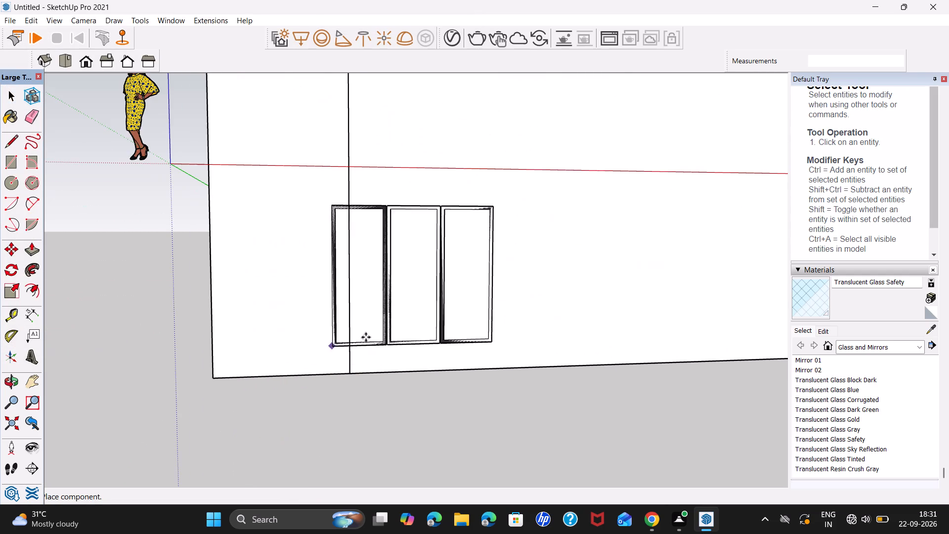
click(351, 373)
key(space)
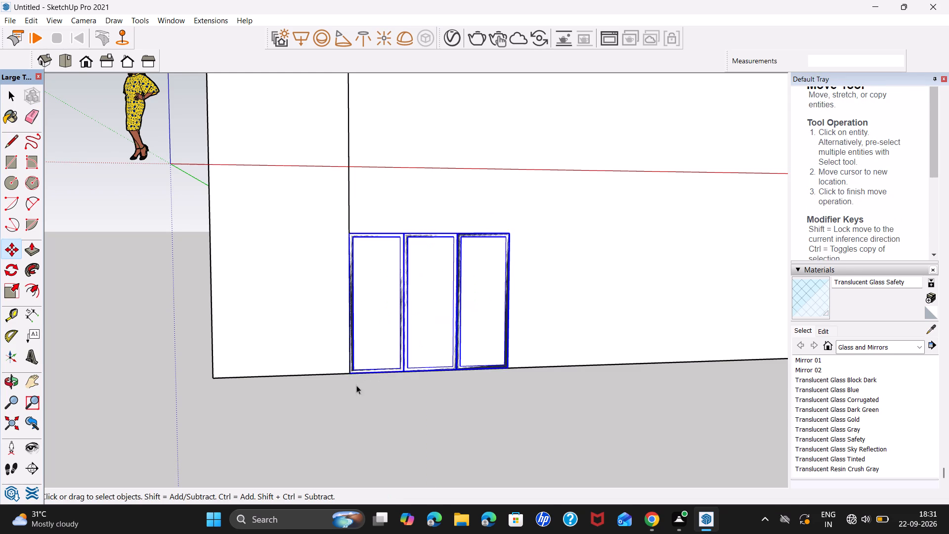
Move the side-wall window out of the wall face and align its rear lower corner with the large outline's lower-left corner.
scroll(343, 371, up, 14)
middle_drag(353, 369, 525, 379)
key(m)
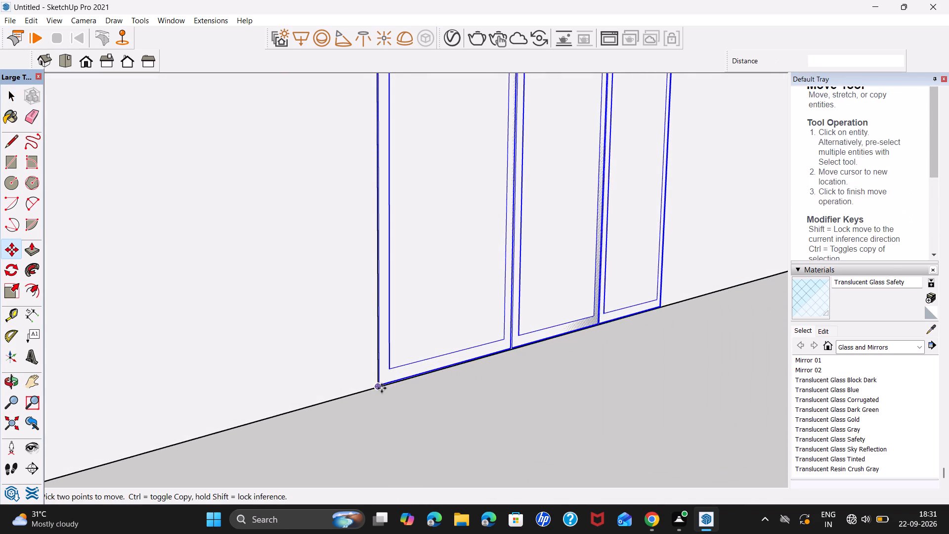
click(380, 387)
click(411, 392)
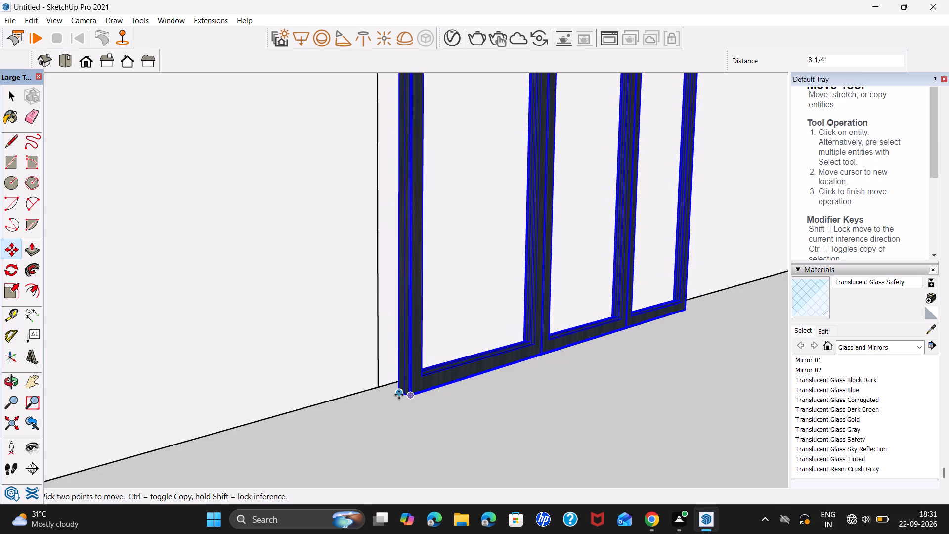
click(398, 393)
click(381, 385)
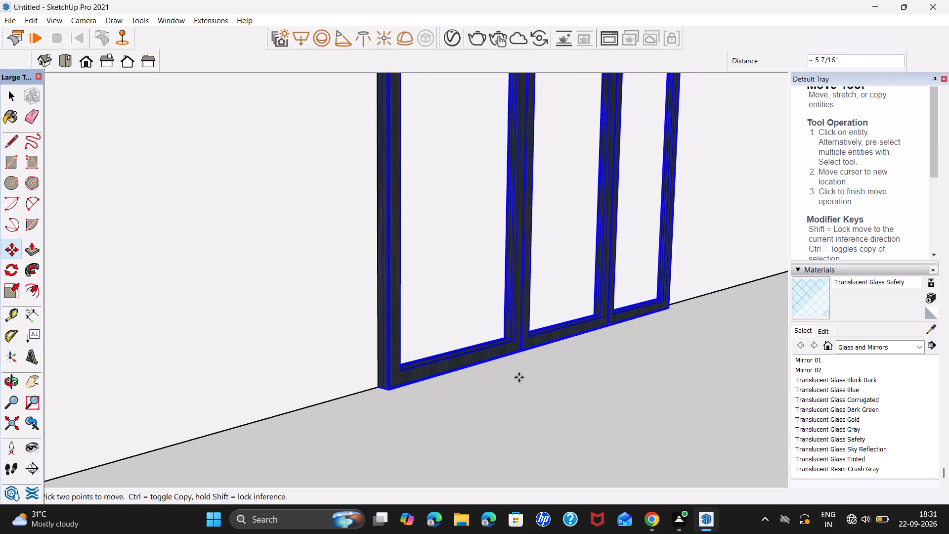
Scale the side-wall window's height along the blue axis by about 2.74, up to the top edge of the larger outline.
scroll(524, 376, down, 13)
middle_drag(551, 376, 343, 356)
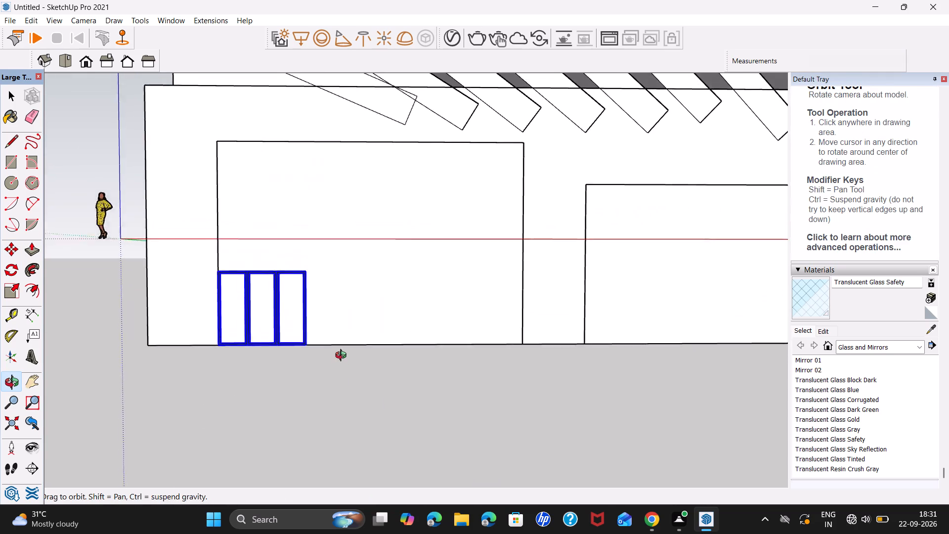
middle_drag(343, 356, 382, 460)
scroll(302, 413, up, 9)
middle_drag(319, 405, 330, 442)
key(s)
scroll(324, 390, up, 8)
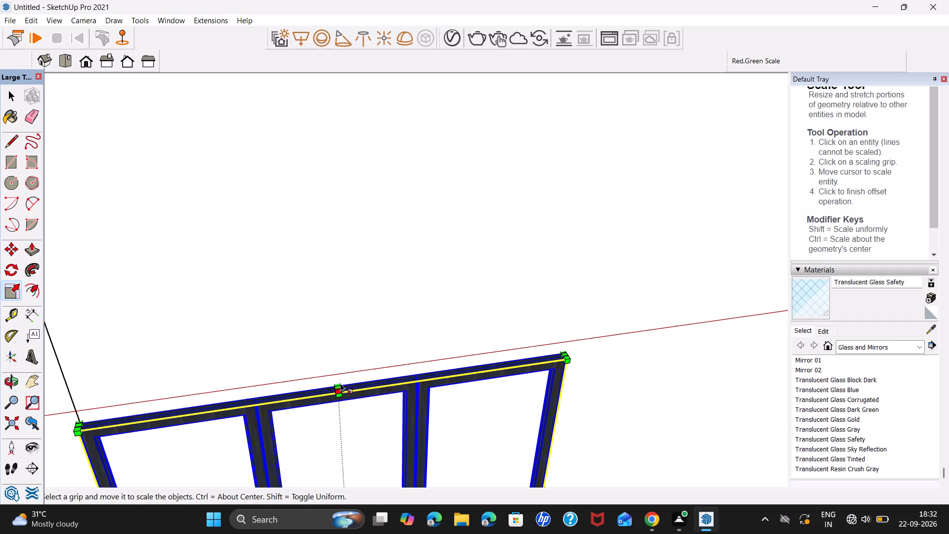
scroll(337, 382, up, 11)
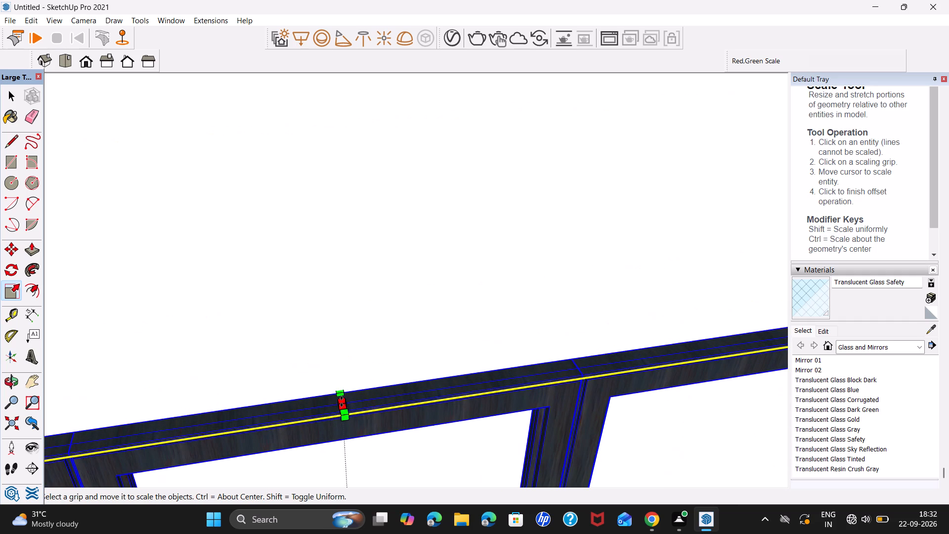
click(342, 401)
scroll(329, 291, down, 20)
scroll(329, 291, down, 14)
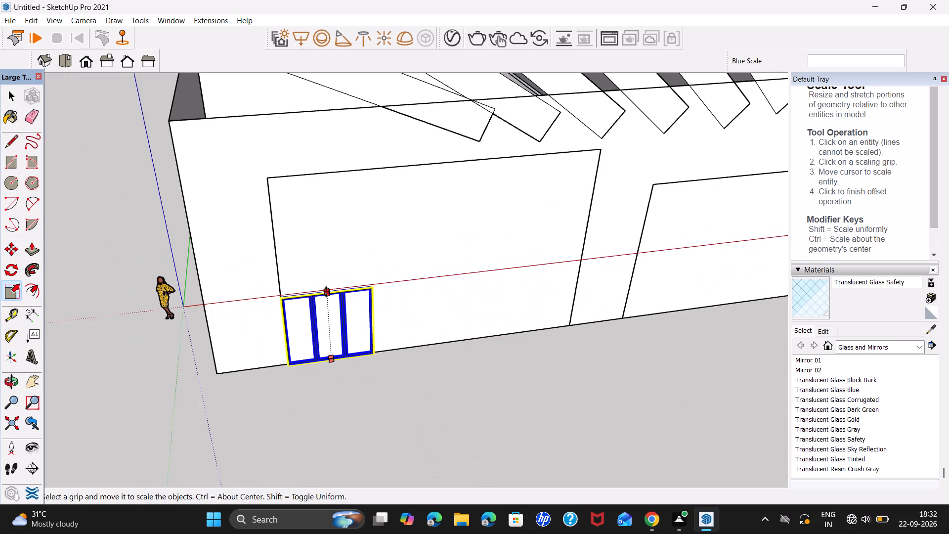
shift+middle_drag(326, 291, 345, 377)
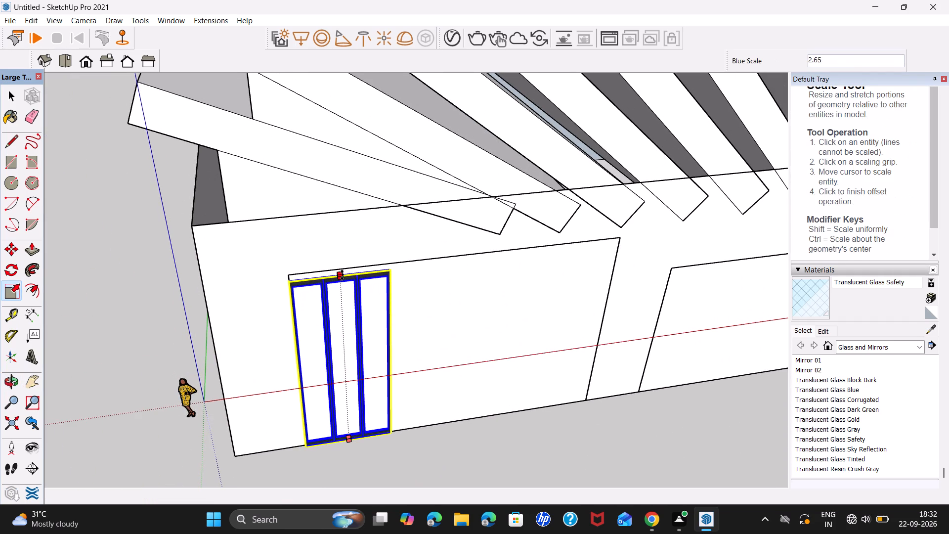
click(410, 261)
Scale the same window's width along the red axis by about 3.50, out to the larger outline's far vertical edge.
scroll(336, 277, up, 13)
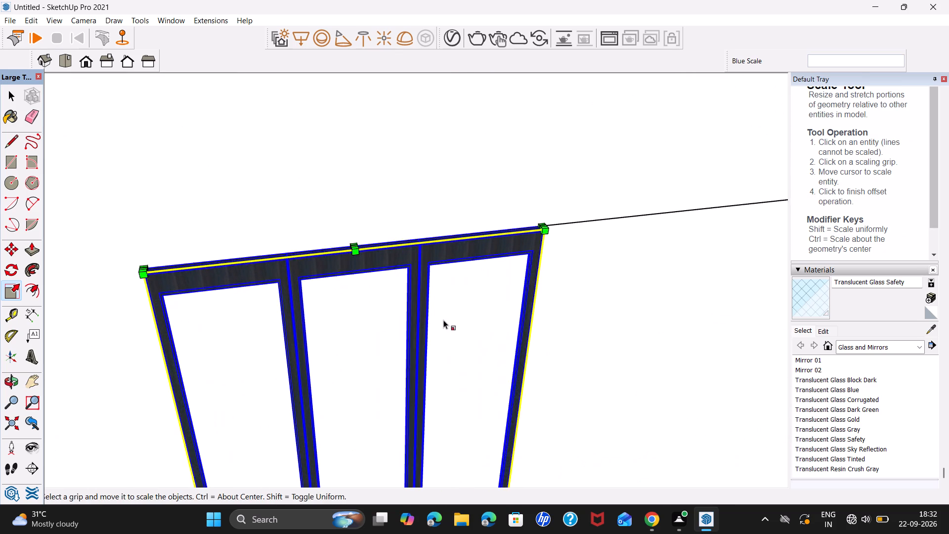
middle_drag(443, 320, 164, 174)
scroll(349, 300, down, 15)
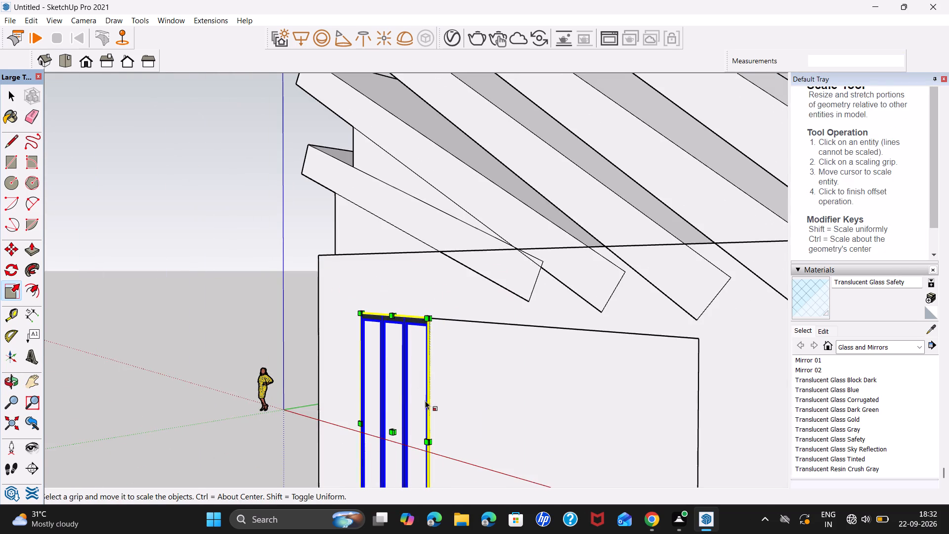
middle_drag(425, 400, 345, 281)
scroll(345, 338, up, 8)
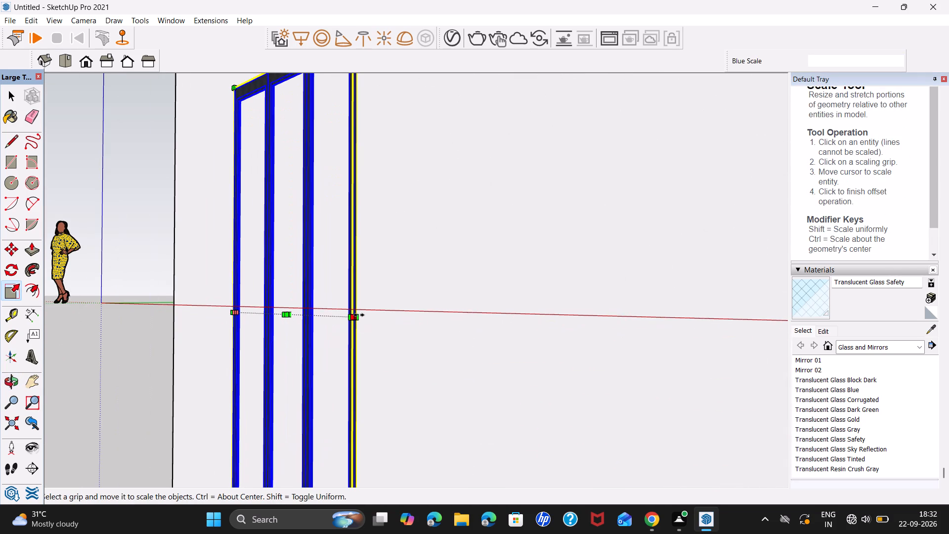
scroll(359, 318, up, 15)
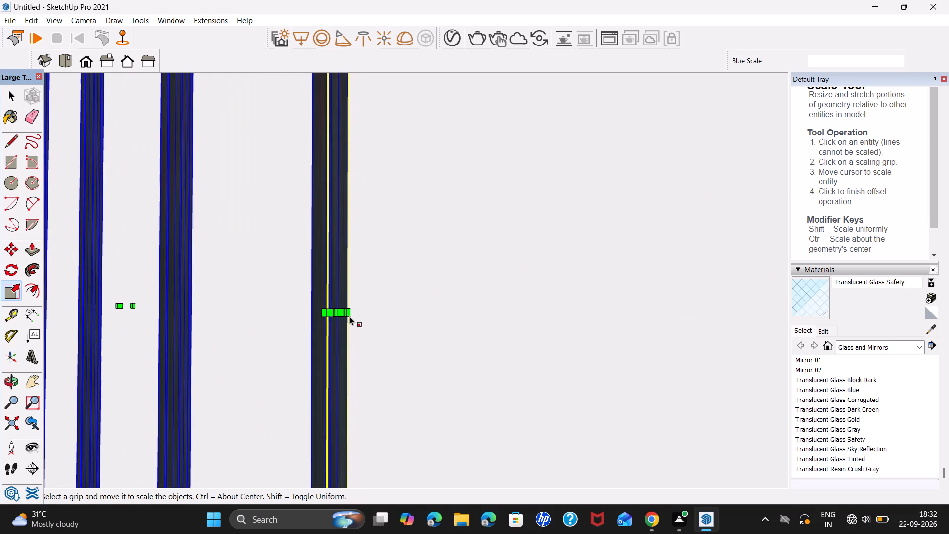
click(340, 311)
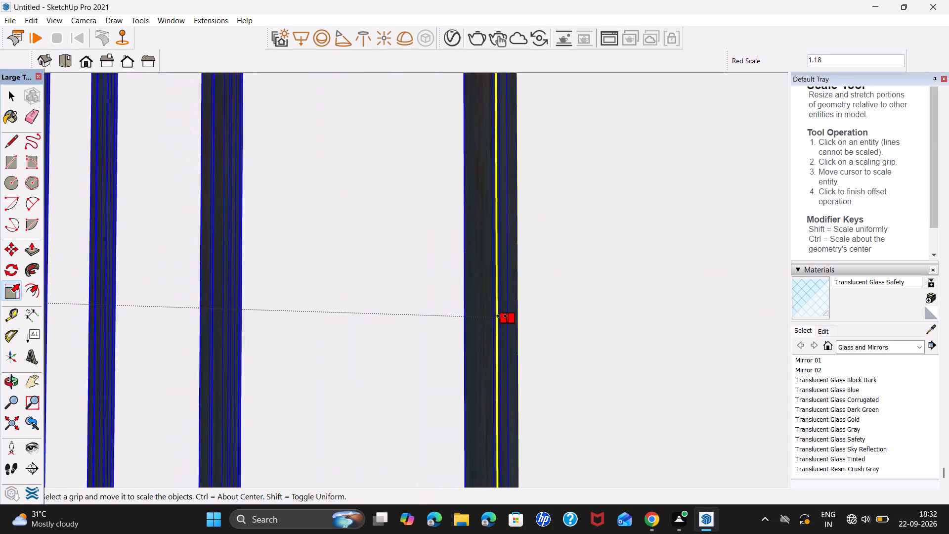
scroll(502, 316, down, 20)
scroll(502, 316, down, 20)
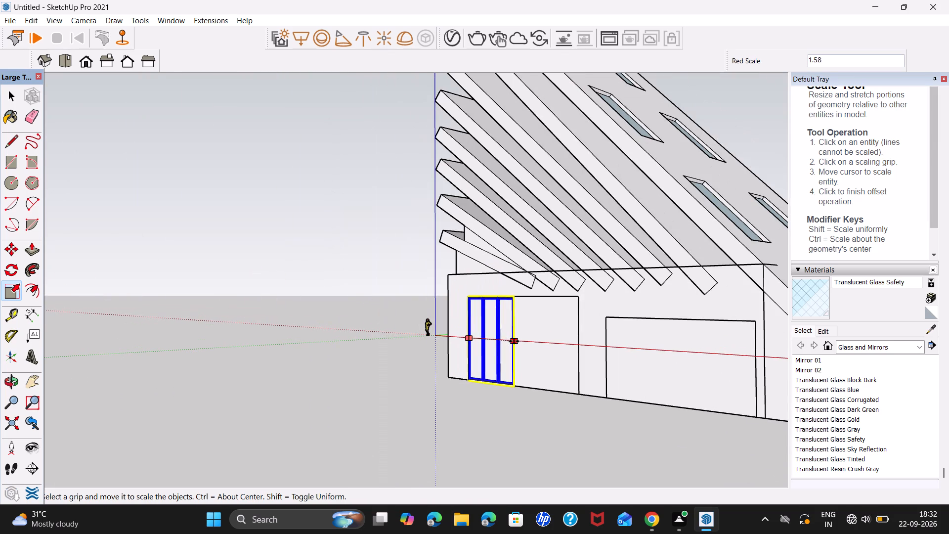
scroll(524, 340, up, 7)
middle_drag(524, 340, 576, 358)
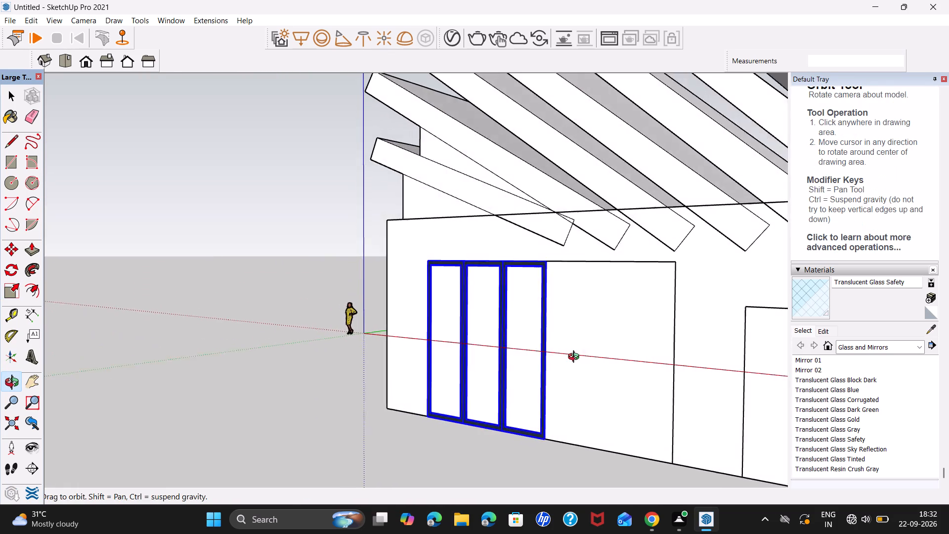
middle_drag(576, 358, 658, 358)
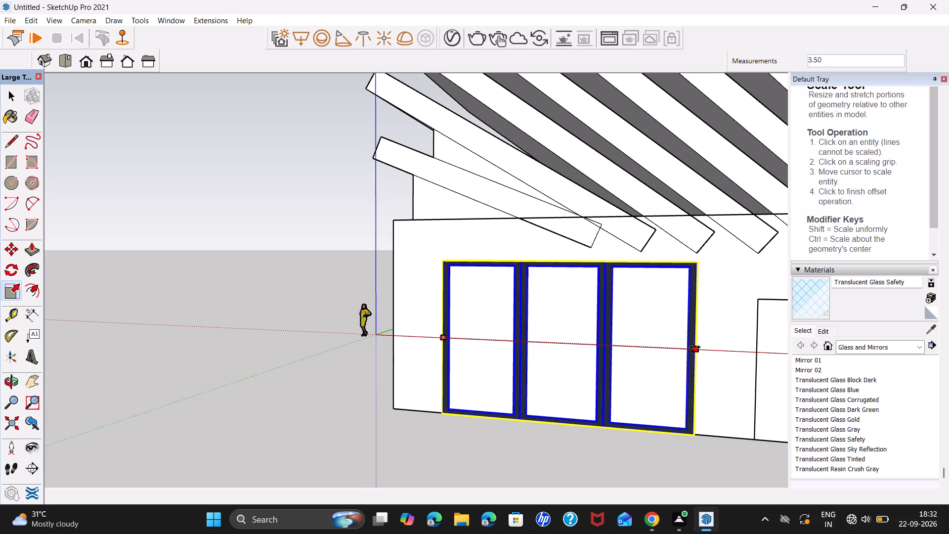
click(696, 348)
scroll(568, 359, down, 7)
key(space)
scroll(616, 379, down, 8)
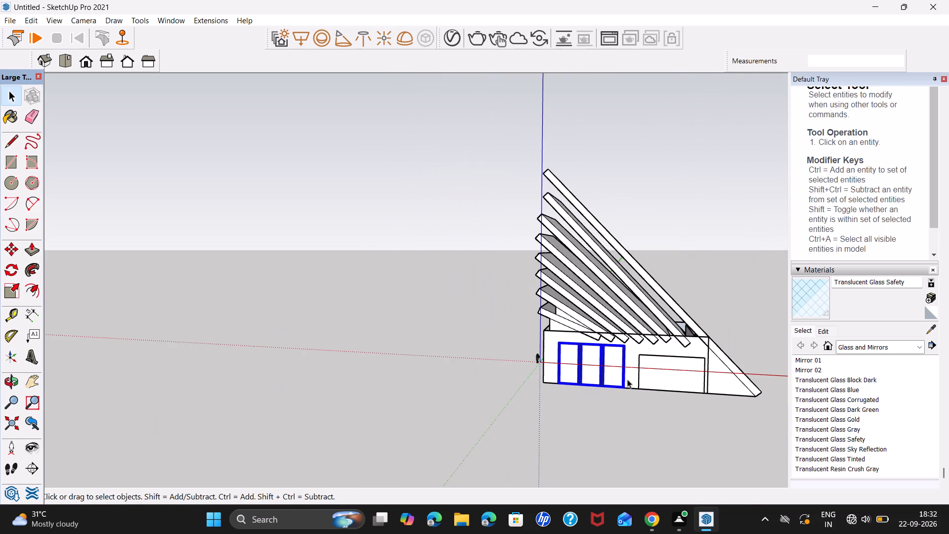
Import the three-panel window model from the Downloads folder again for the smaller rectangular outline on the side wall.
shift+middle_drag(642, 383, 431, 378)
scroll(435, 383, up, 9)
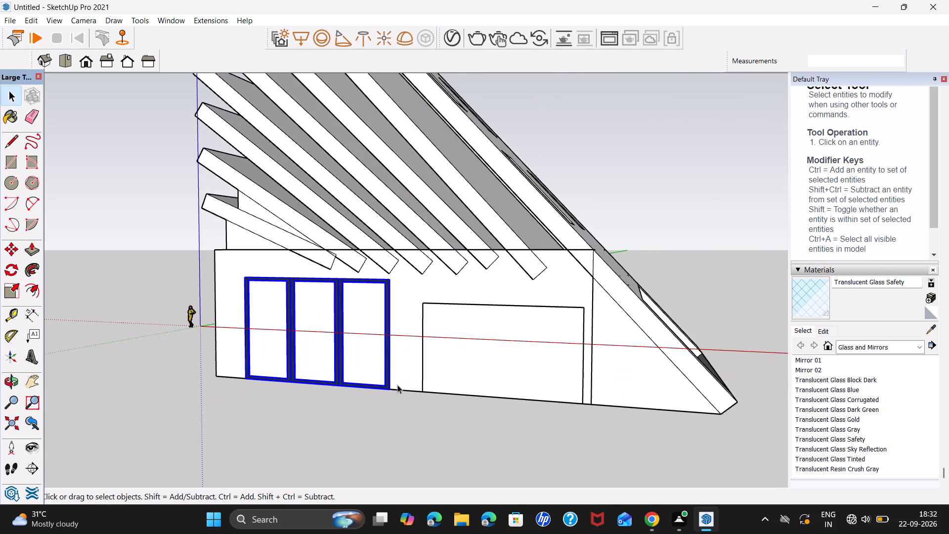
middle_drag(397, 385, 484, 383)
scroll(482, 360, up, 6)
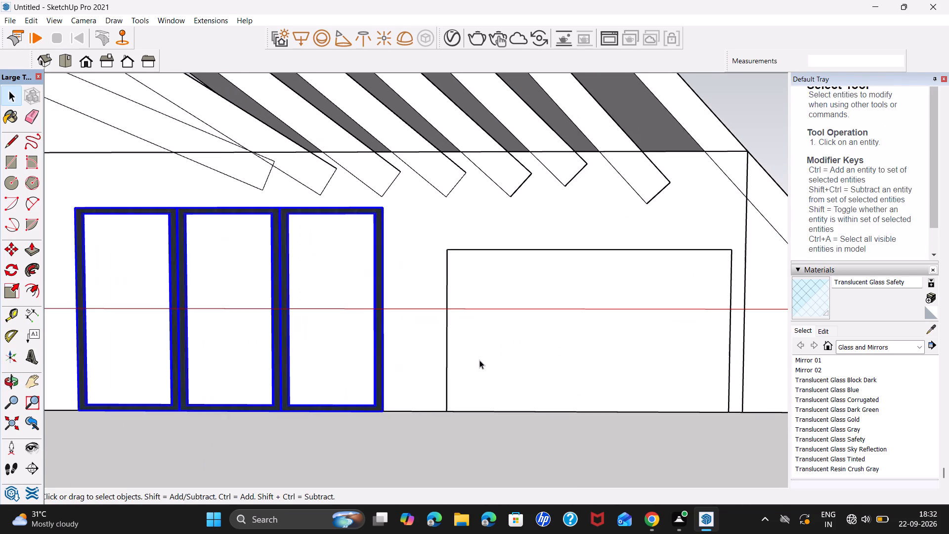
shift+middle_drag(479, 360, 401, 357)
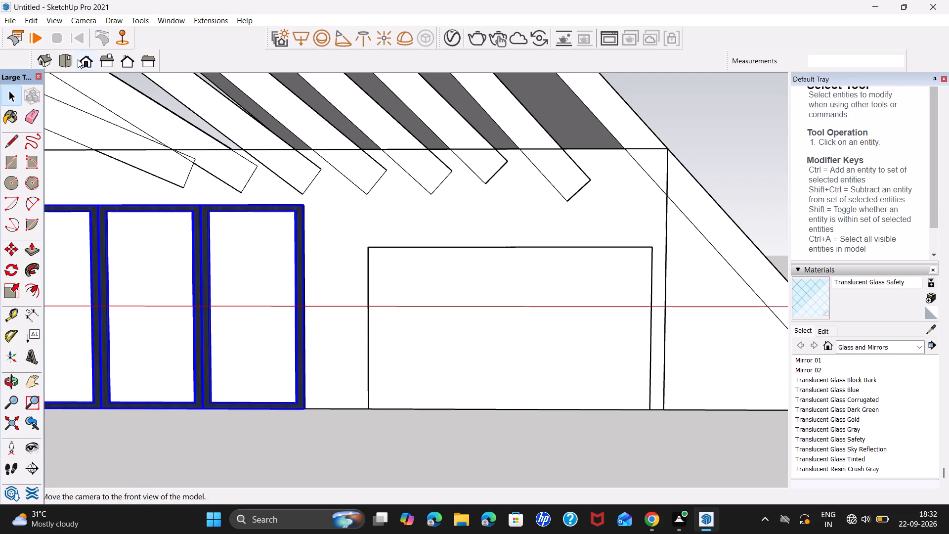
click(17, 15)
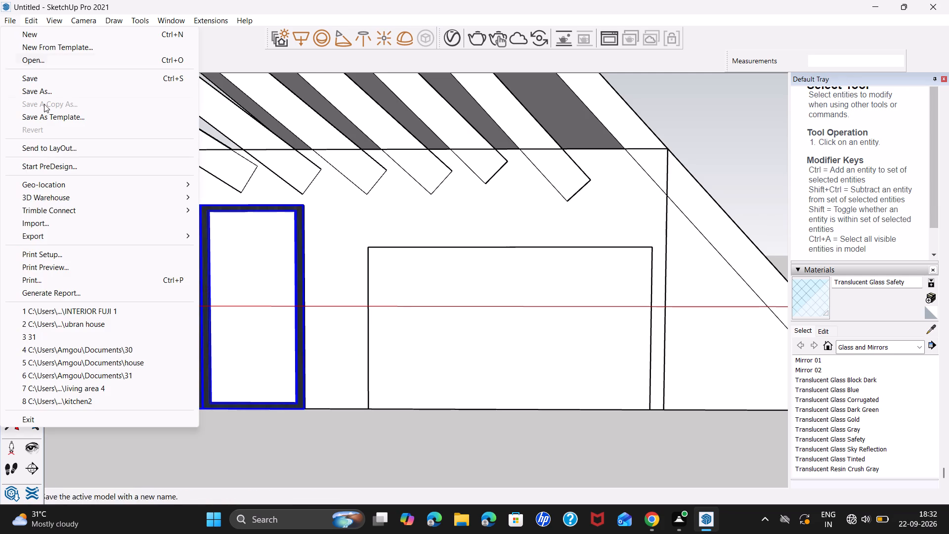
click(63, 222)
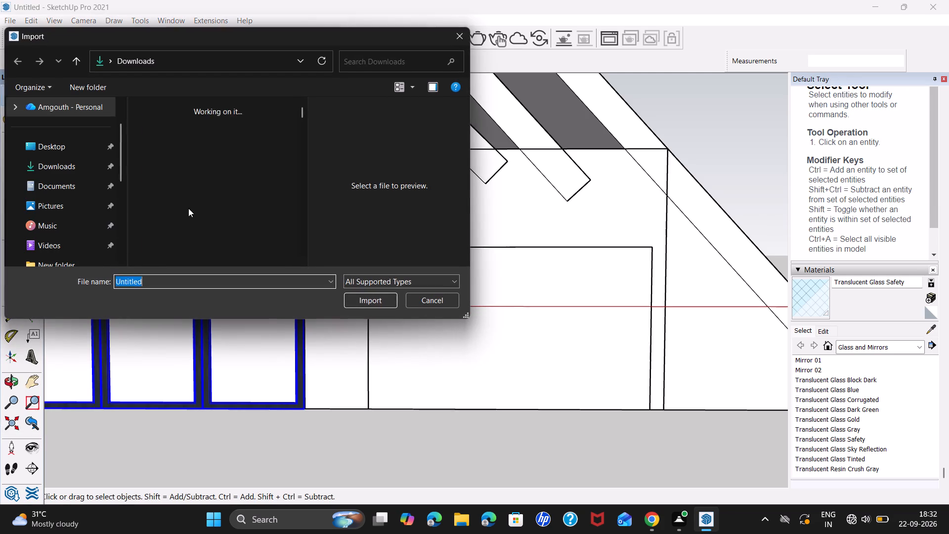
scroll(220, 196, down, 8)
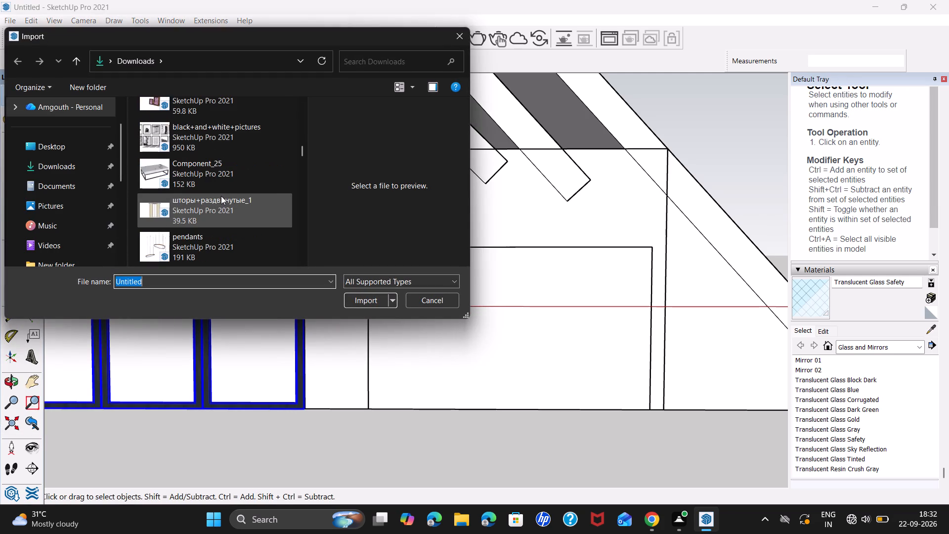
scroll(173, 192, down, 3)
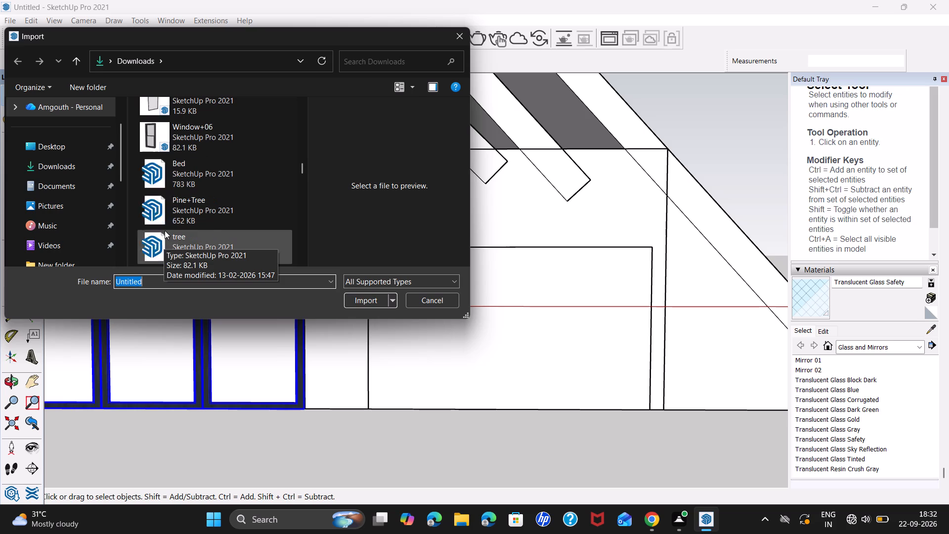
scroll(160, 220, down, 3)
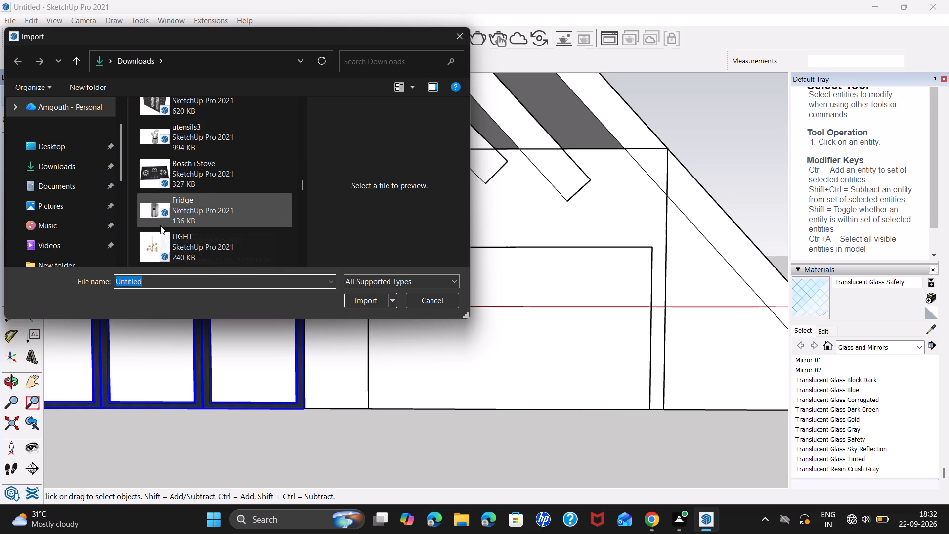
scroll(160, 225, down, 2)
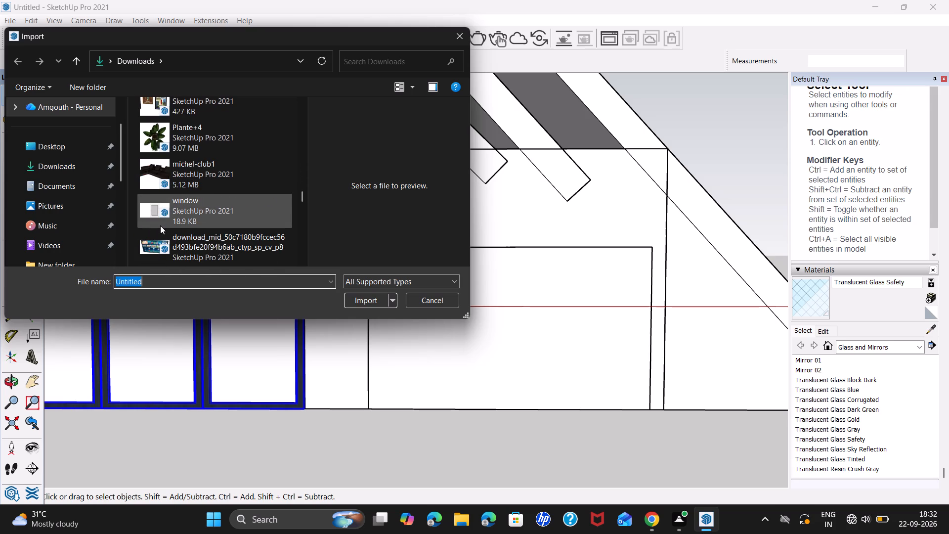
scroll(160, 225, down, 1)
scroll(160, 225, up, 4)
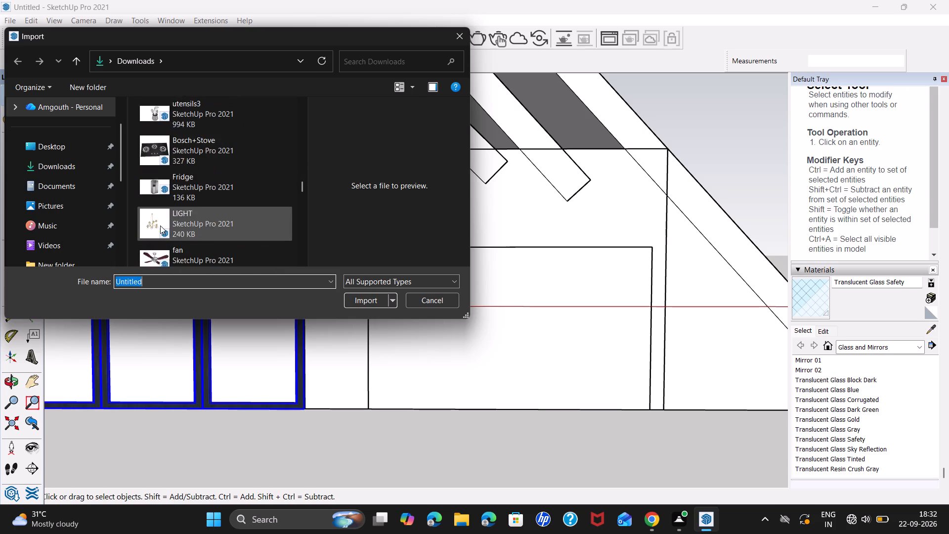
click(164, 157)
click(365, 300)
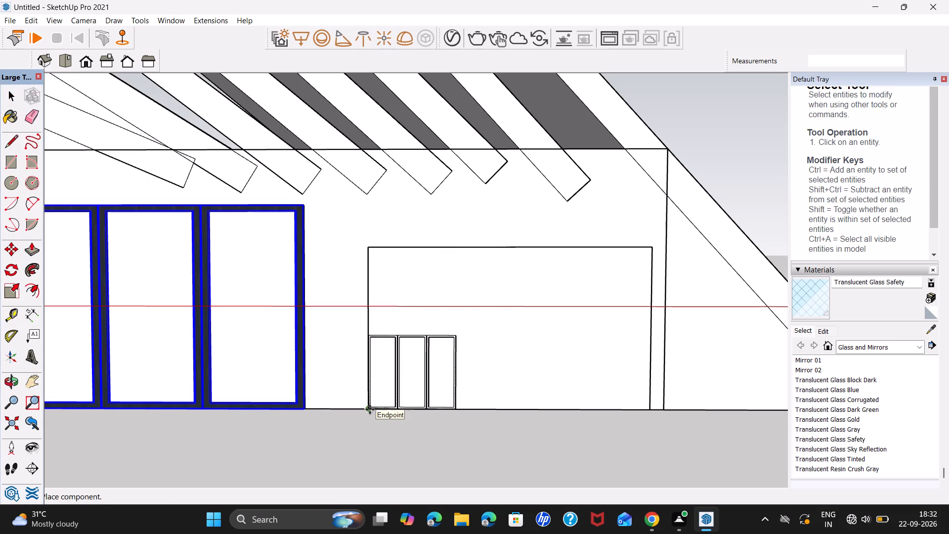
Place the imported window in front of the smaller outline and move its rear lower corner onto the outline's lower-left corner.
middle_drag(370, 411, 612, 406)
click(630, 385)
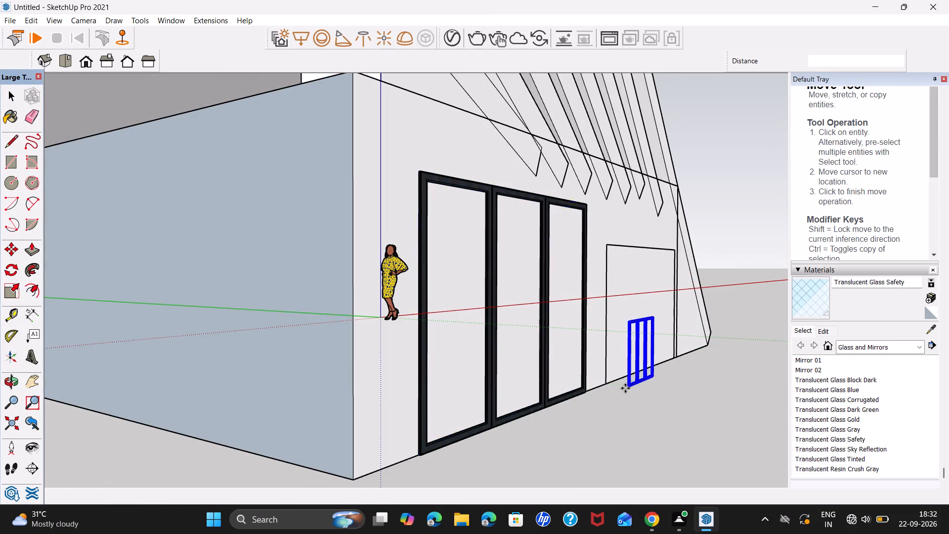
scroll(624, 386, up, 20)
scroll(624, 386, up, 4)
scroll(660, 392, down, 6)
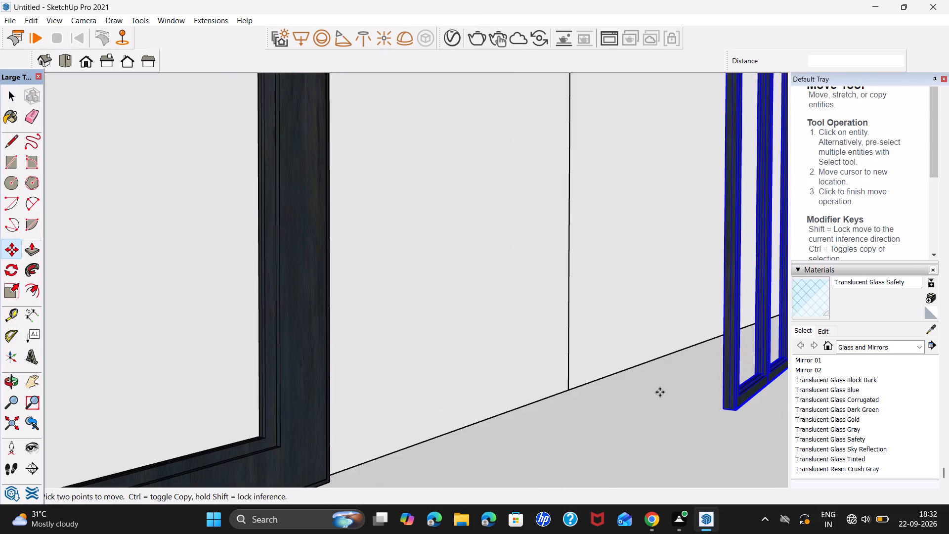
click(721, 409)
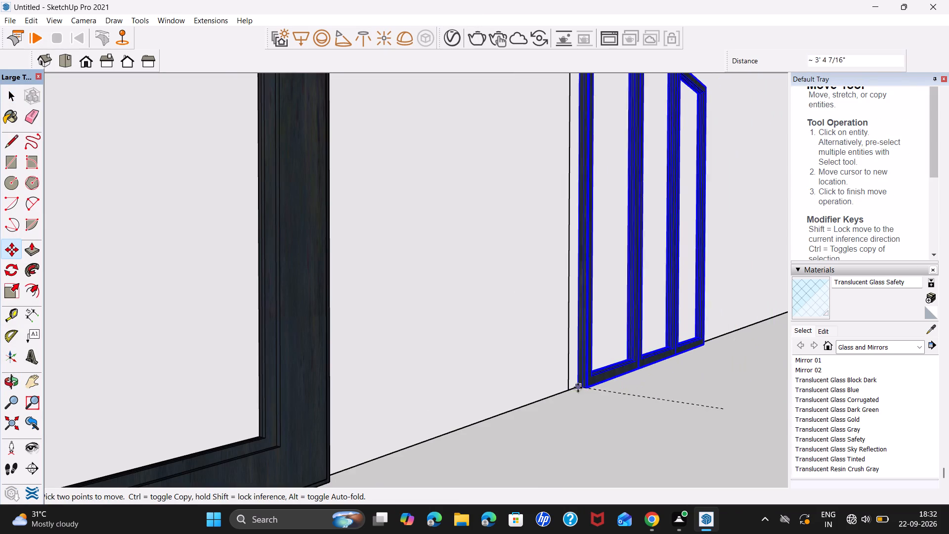
click(568, 389)
scroll(640, 384, down, 6)
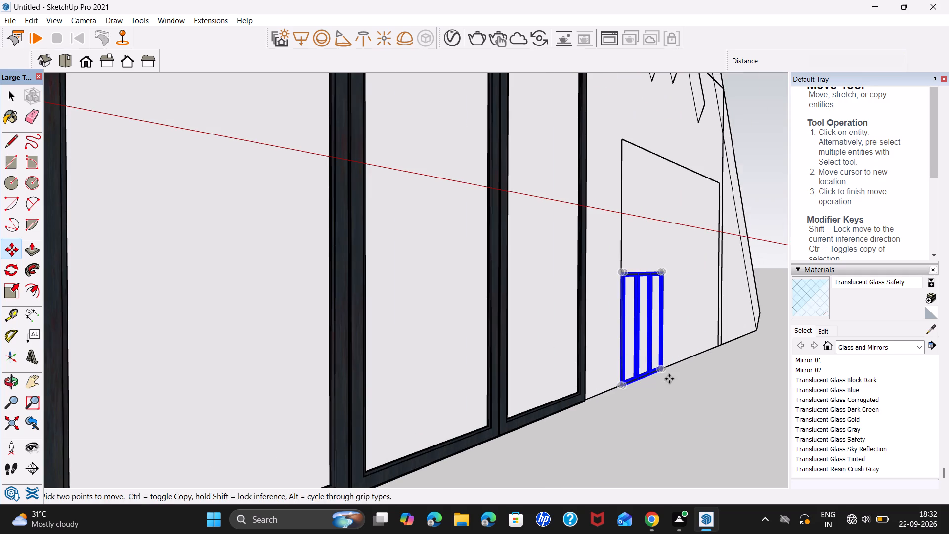
key(space)
Scale the new window's width along the red axis by about 3.21, out to the smaller outline's far vertical edge.
middle_drag(670, 378, 658, 379)
middle_drag(660, 379, 441, 393)
scroll(622, 375, down, 6)
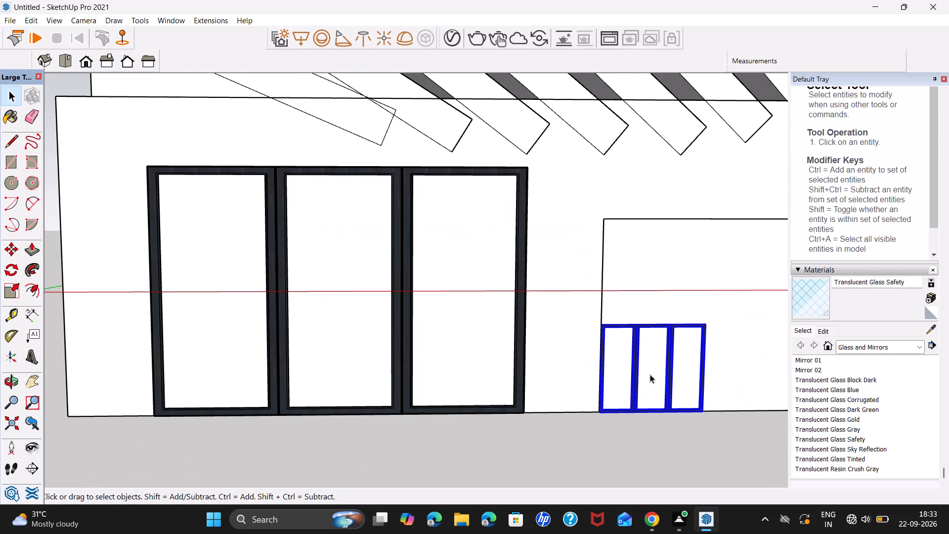
middle_drag(650, 374, 421, 371)
scroll(481, 375, down, 3)
middle_drag(482, 376, 373, 385)
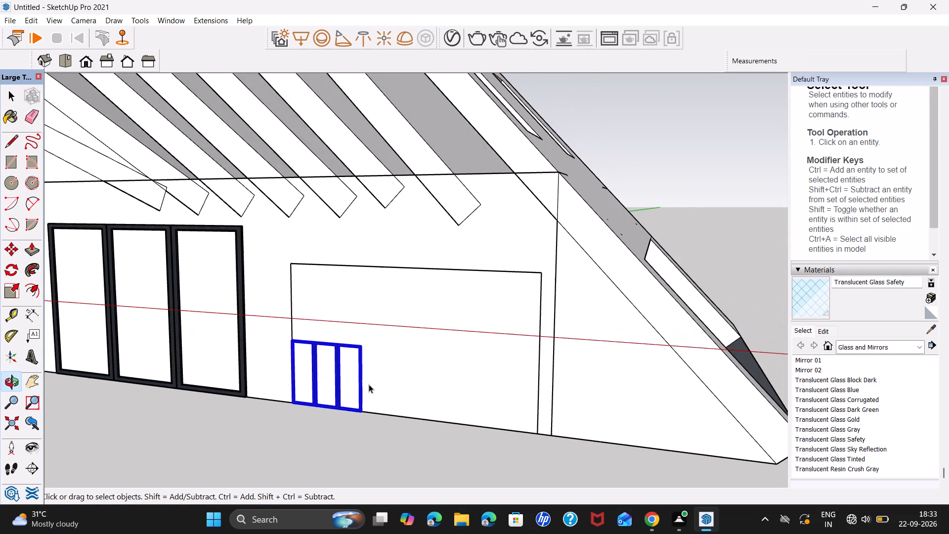
scroll(348, 375, up, 13)
middle_drag(410, 383, 321, 381)
middle_drag(348, 391, 196, 250)
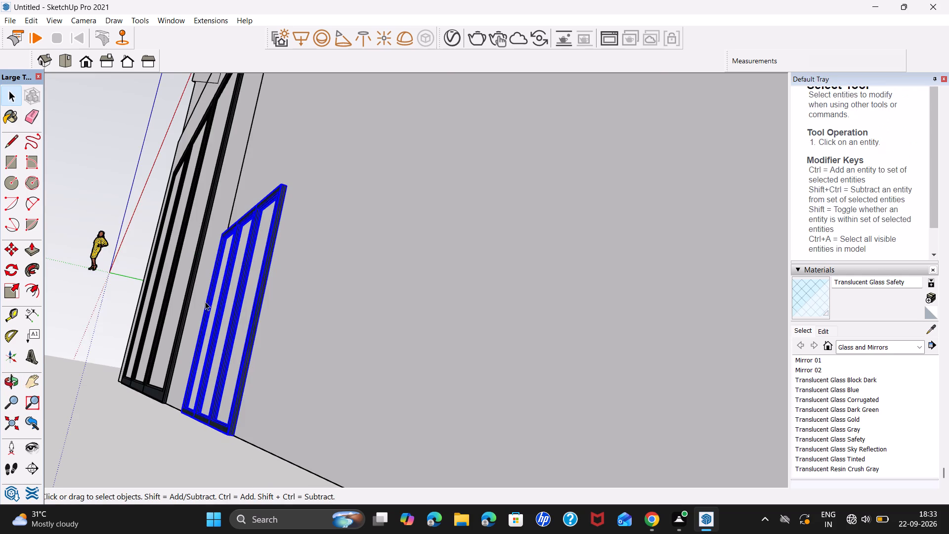
key(s)
click(262, 307)
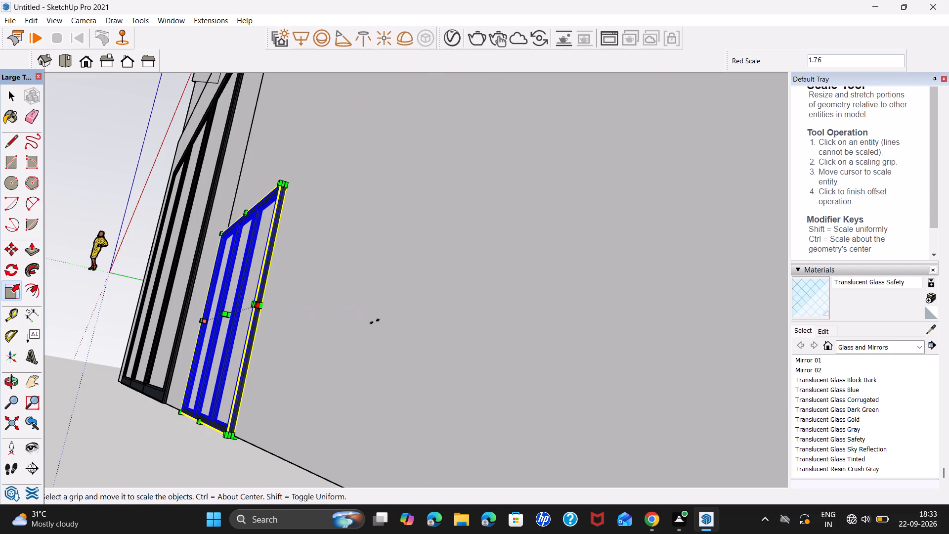
scroll(463, 346, down, 16)
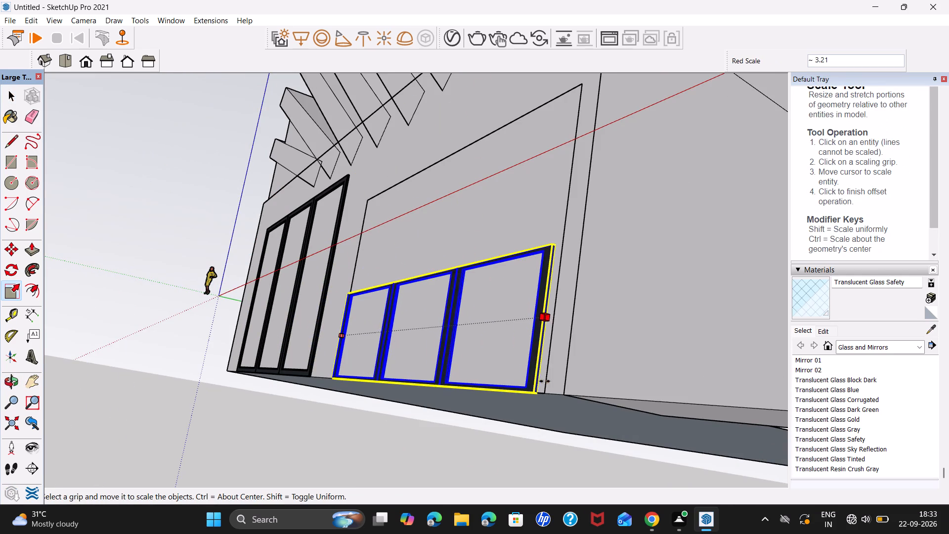
click(545, 381)
middle_drag(468, 310, 444, 437)
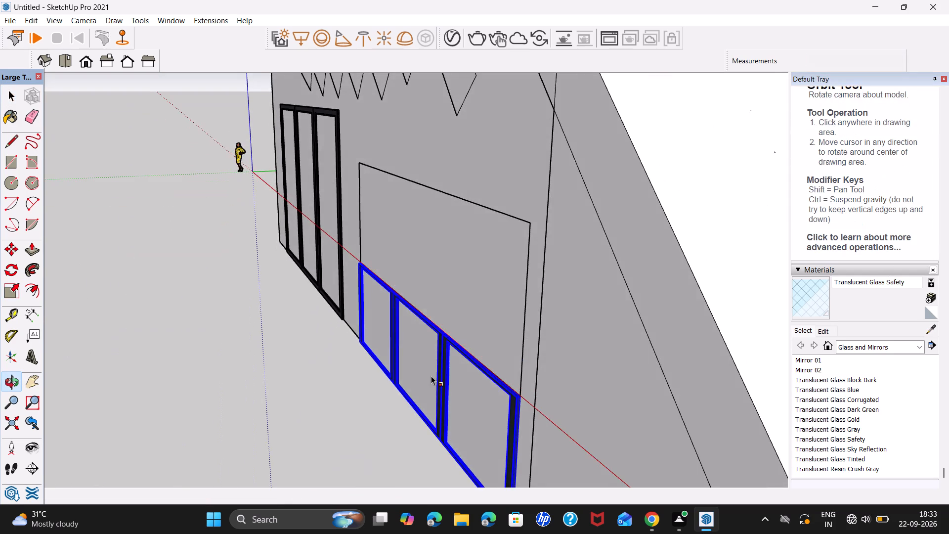
Scale the smaller side-wall window's height along the blue axis, up to the outline's top edge.
scroll(418, 299, up, 15)
click(415, 339)
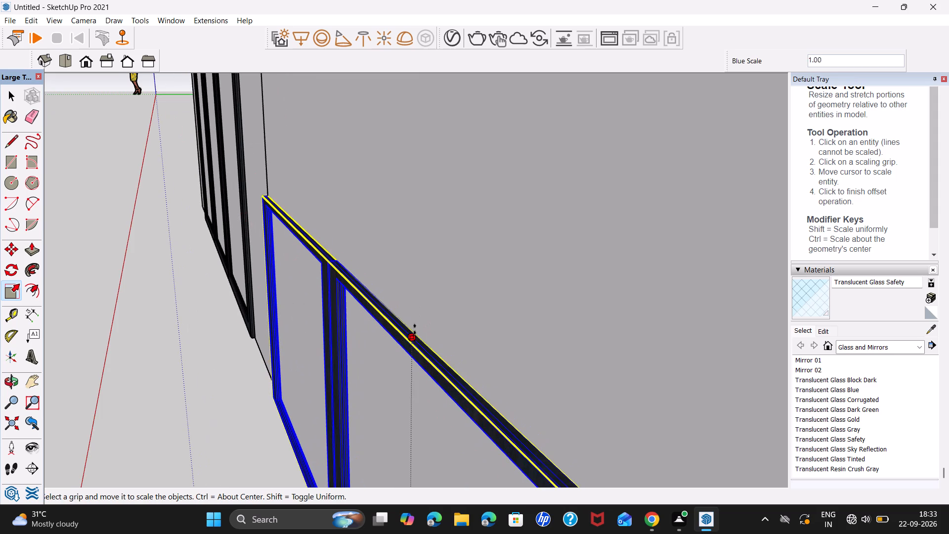
scroll(427, 246, down, 17)
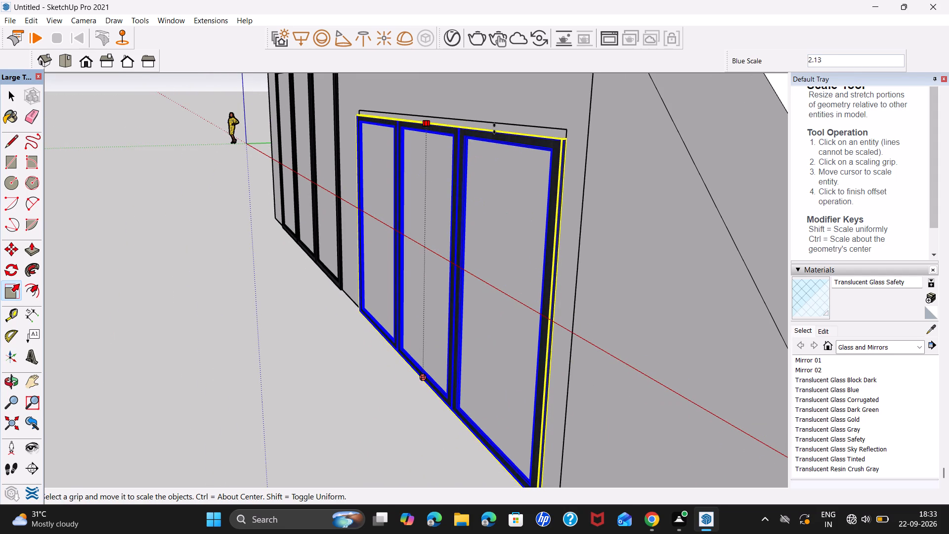
click(498, 124)
key(space)
scroll(434, 216, down, 8)
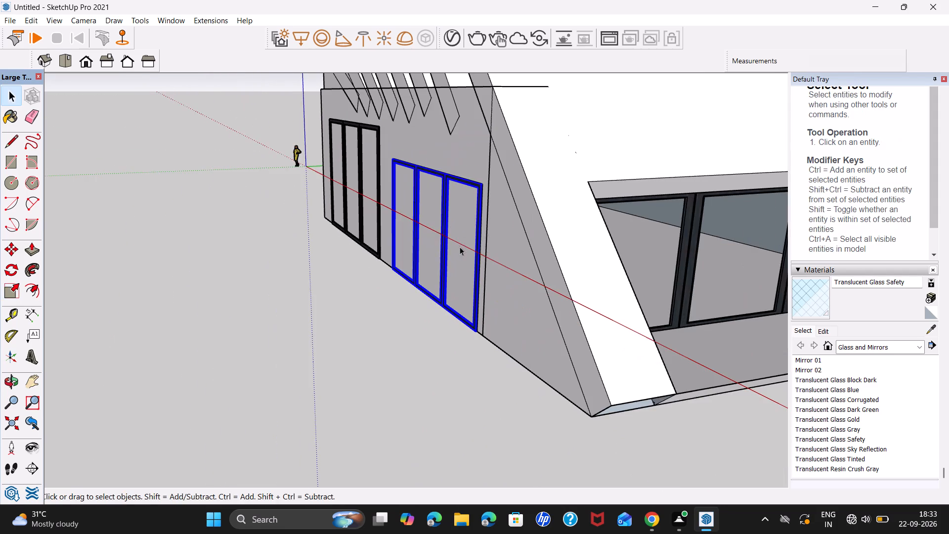
middle_drag(414, 260, 765, 260)
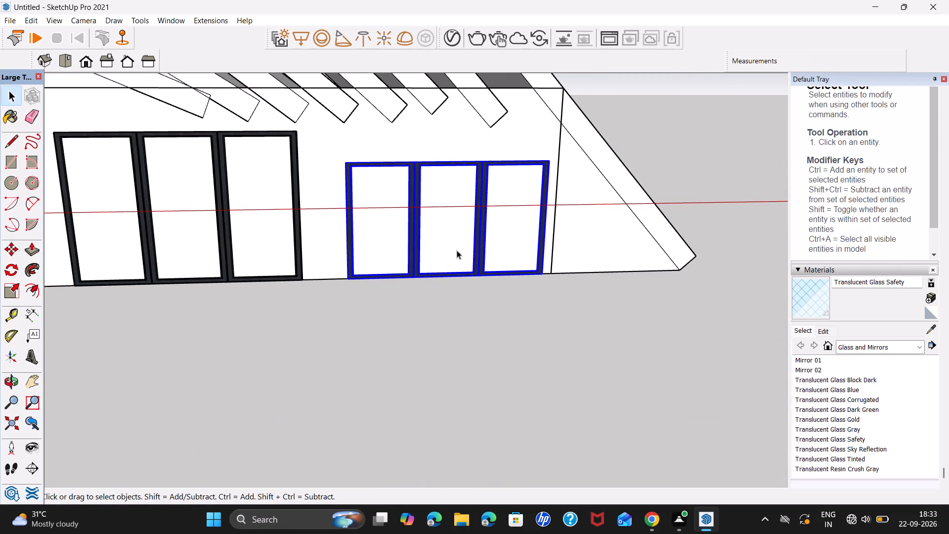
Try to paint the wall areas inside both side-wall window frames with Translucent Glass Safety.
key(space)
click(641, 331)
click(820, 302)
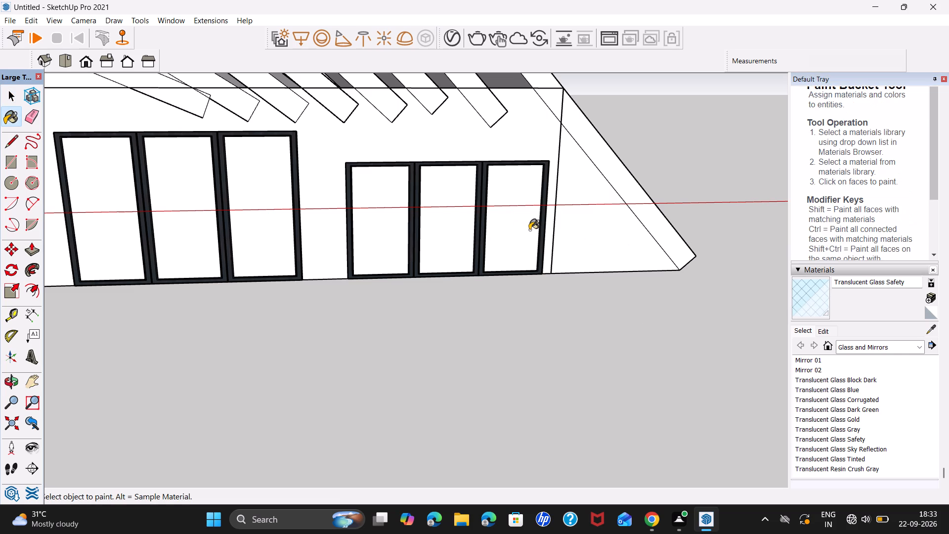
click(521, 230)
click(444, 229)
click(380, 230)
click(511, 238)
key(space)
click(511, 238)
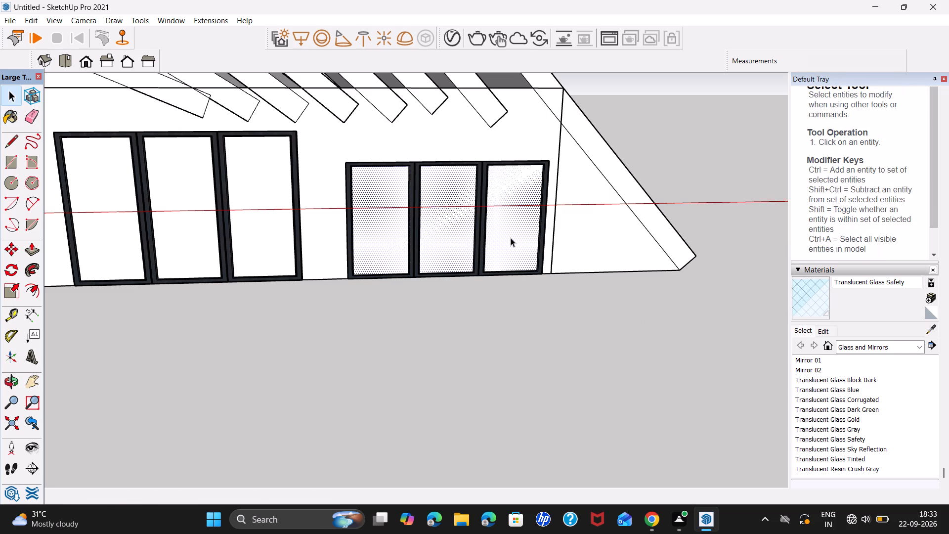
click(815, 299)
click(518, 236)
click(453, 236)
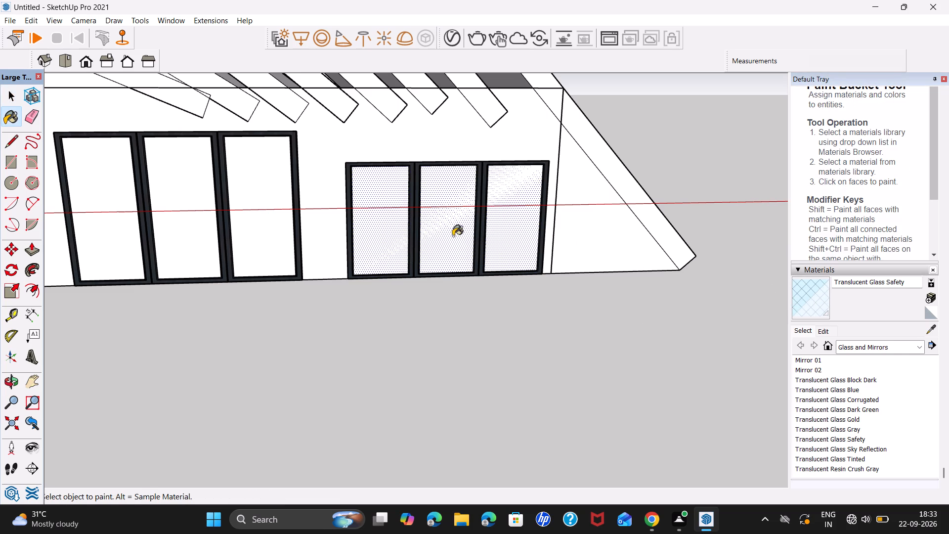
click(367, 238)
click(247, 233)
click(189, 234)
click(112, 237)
Draw rectangular glass faces in the smaller side-wall window's first two frame openings, about 10' 5" by 19' 10" for the second.
key(space)
scroll(512, 248, up, 6)
click(581, 340)
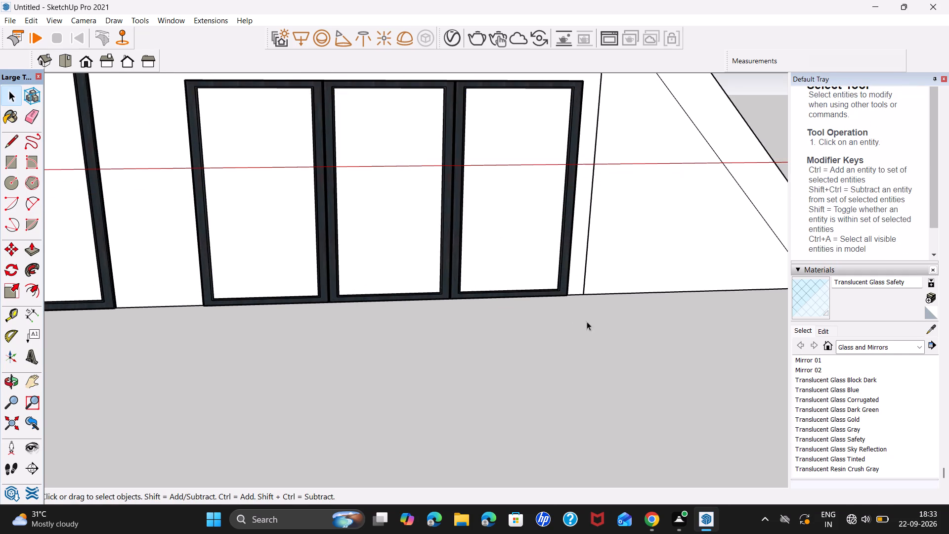
scroll(593, 276, down, 16)
middle_drag(596, 350, 451, 281)
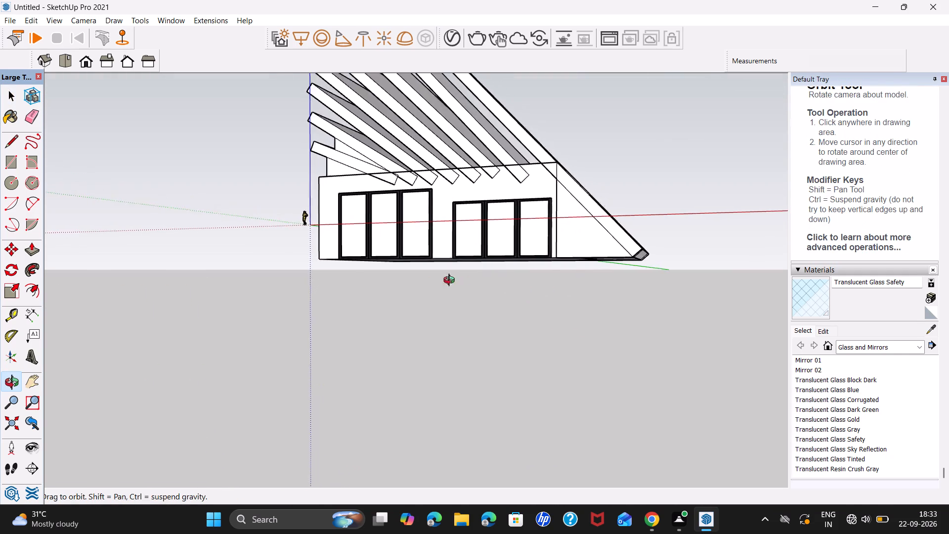
middle_drag(451, 281, 320, 306)
scroll(372, 264, up, 7)
middle_drag(391, 307, 500, 328)
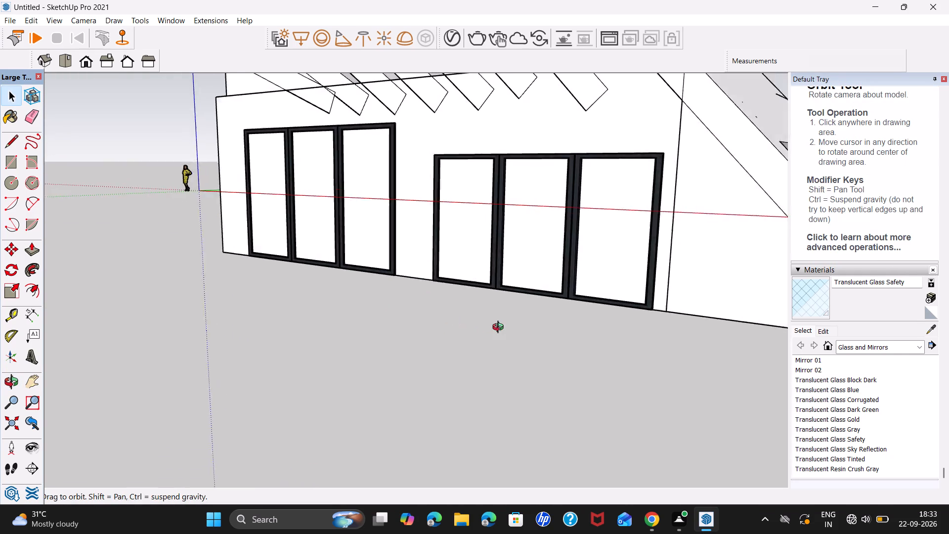
middle_drag(500, 328, 533, 335)
drag(526, 335, 537, 331)
key(r)
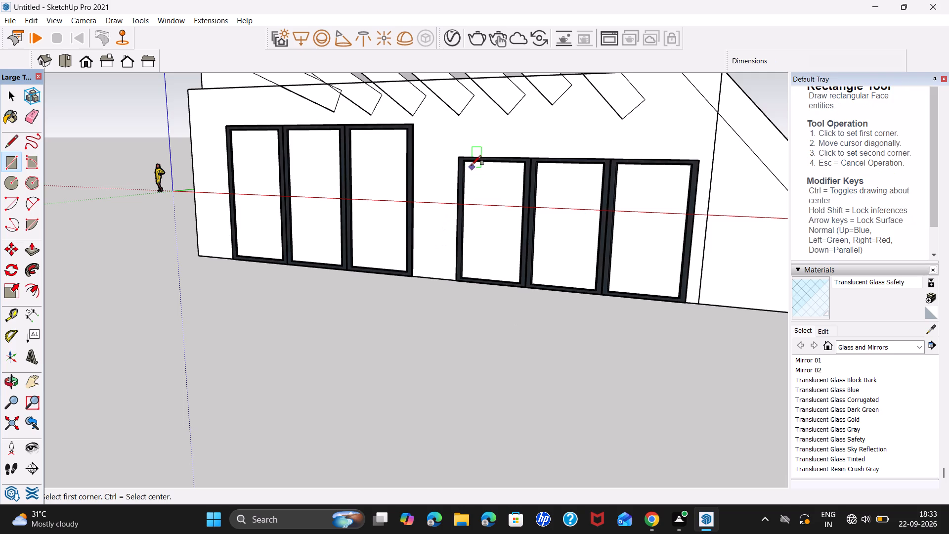
click(466, 163)
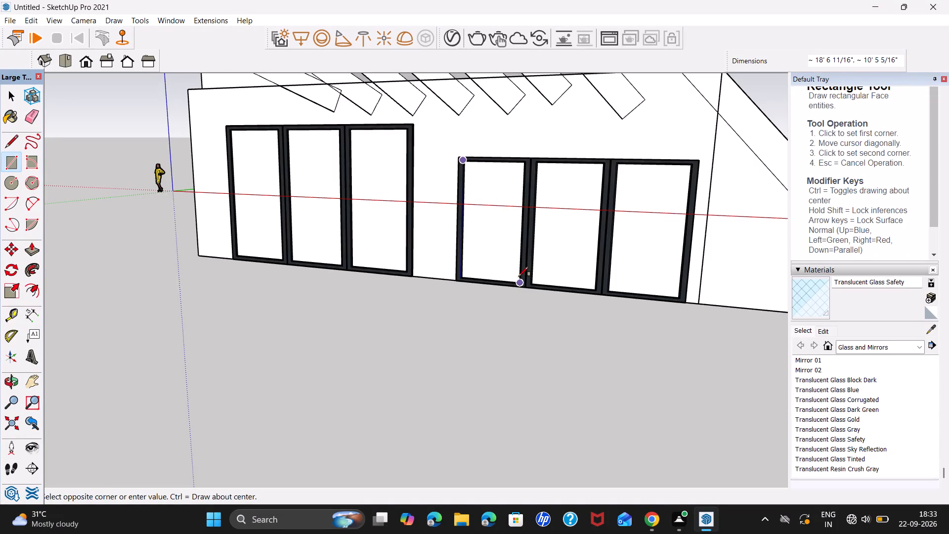
click(518, 280)
click(540, 164)
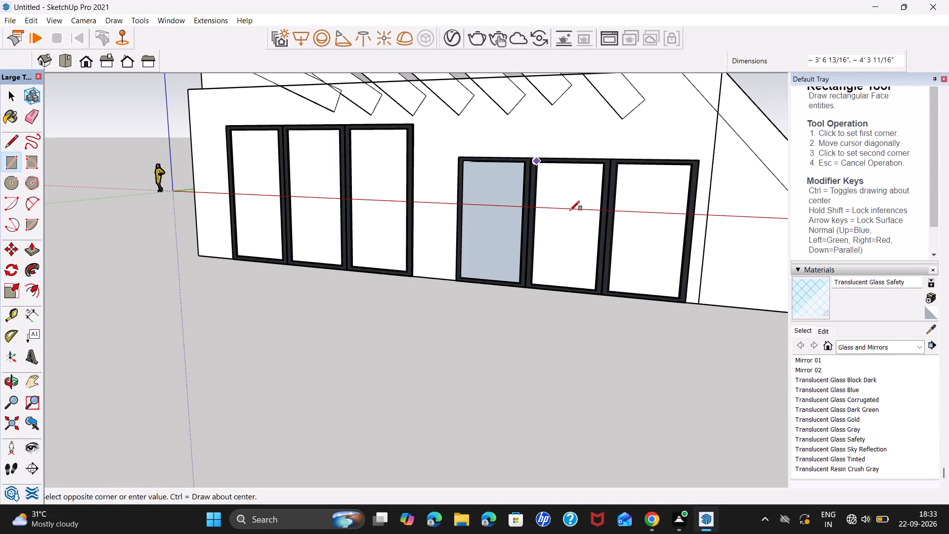
click(595, 290)
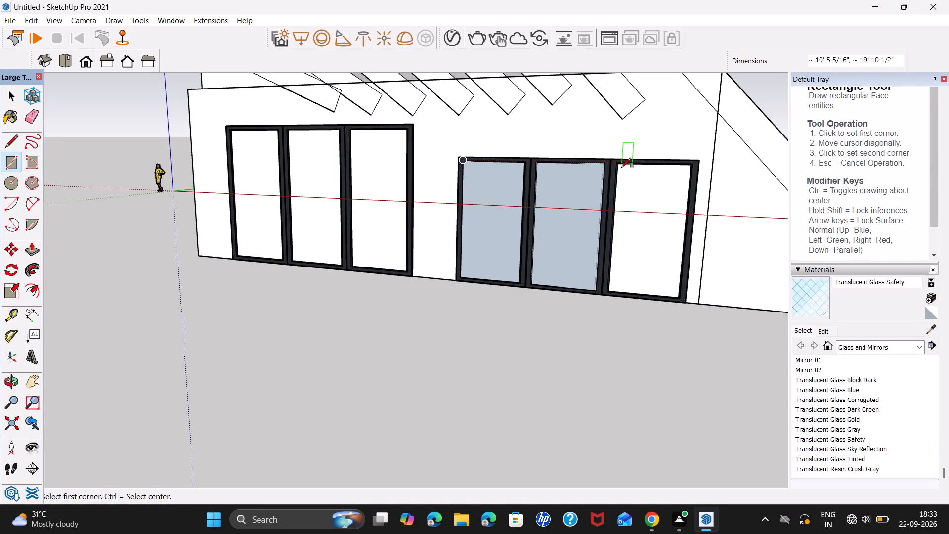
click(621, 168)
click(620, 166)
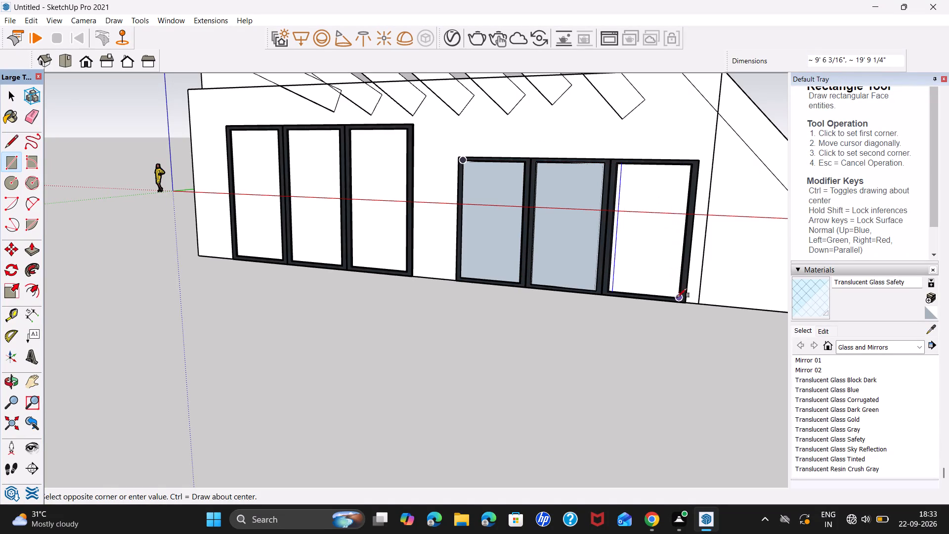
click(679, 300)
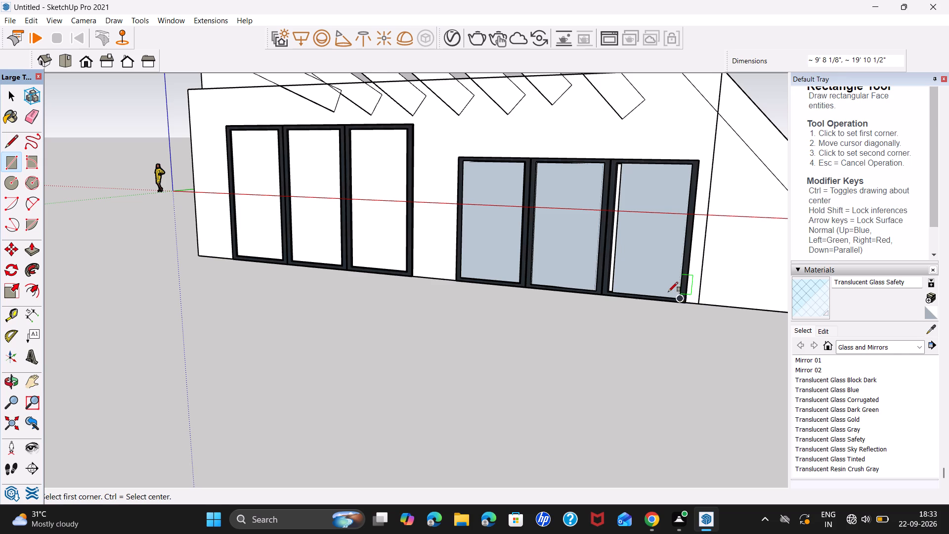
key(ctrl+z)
Draw a rectangle about 10' 3" by 19' 9" filling the third opening of the smaller side-wall window.
click(619, 164)
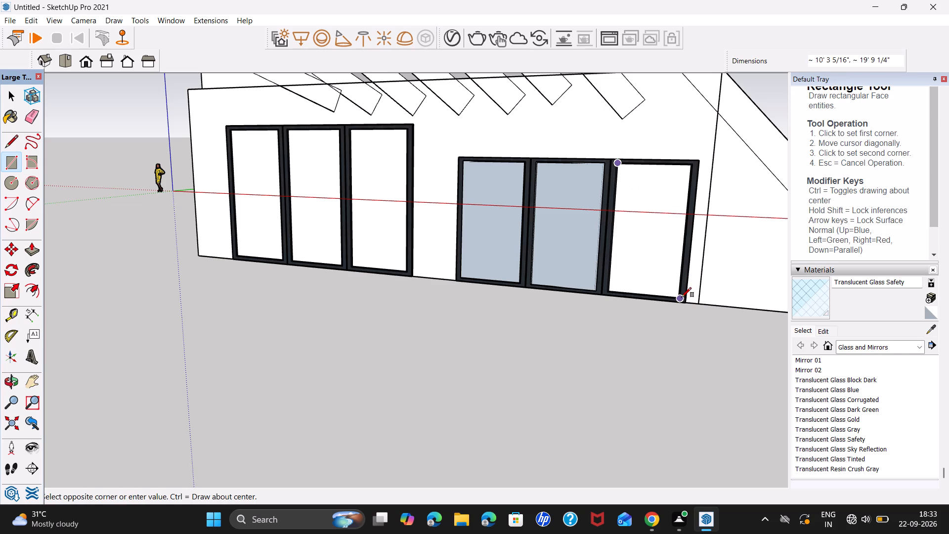
click(681, 297)
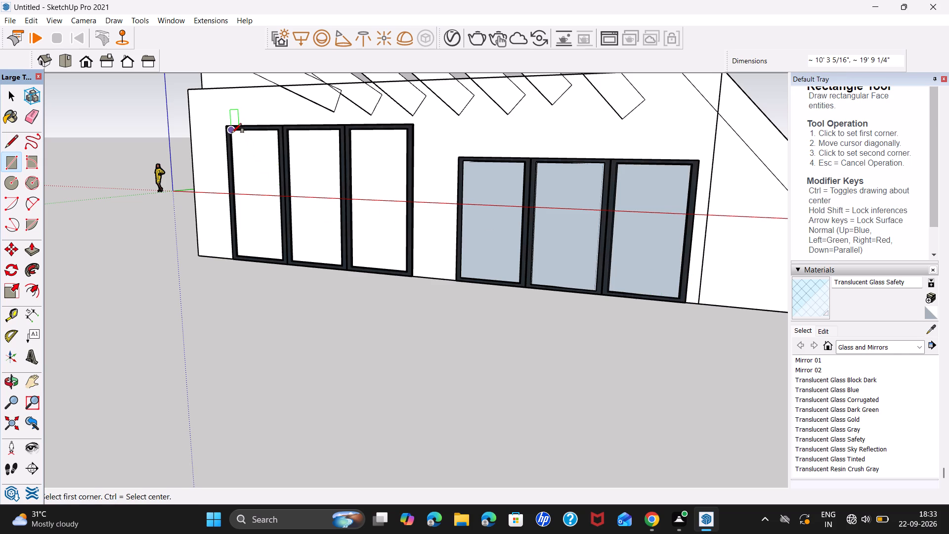
Fill the larger side-wall window's three frame openings with rectangles, the first two about 11' by 24' 9".
click(232, 133)
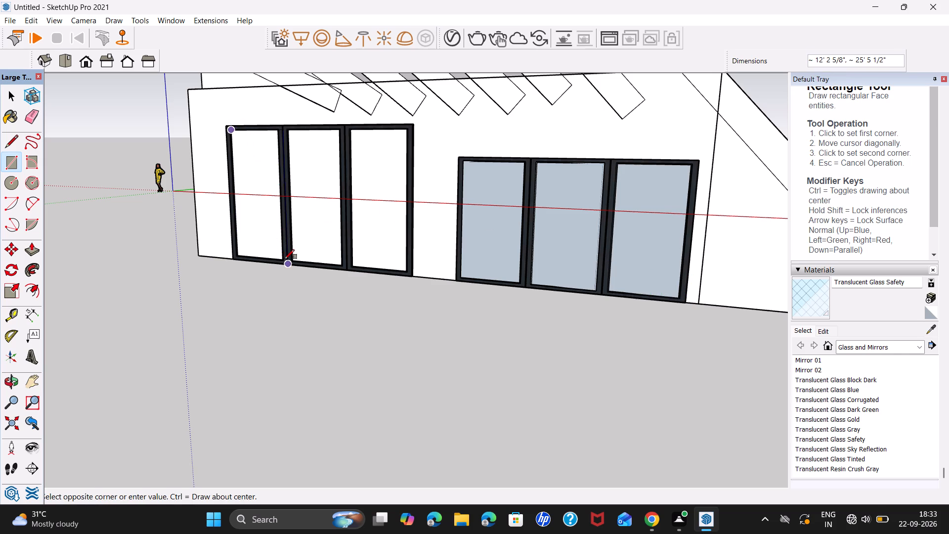
click(279, 258)
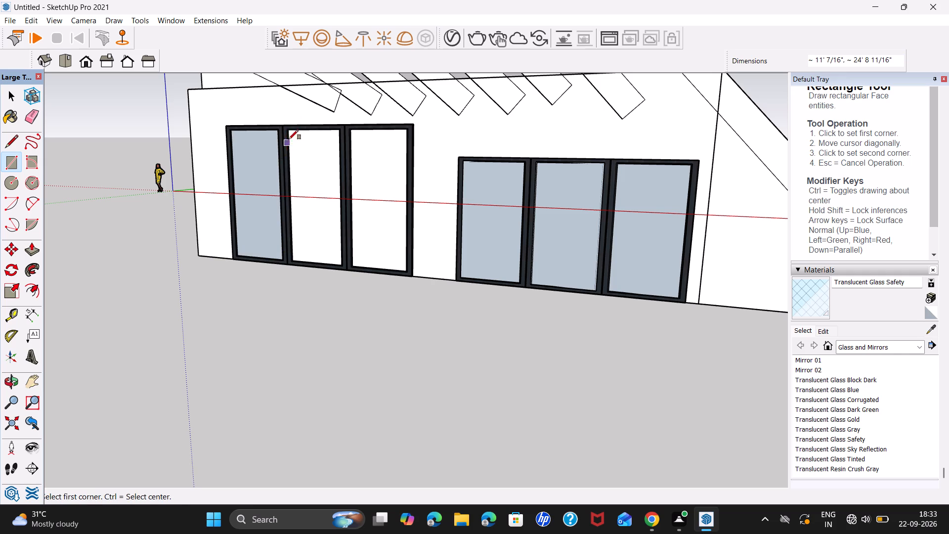
click(291, 132)
click(340, 267)
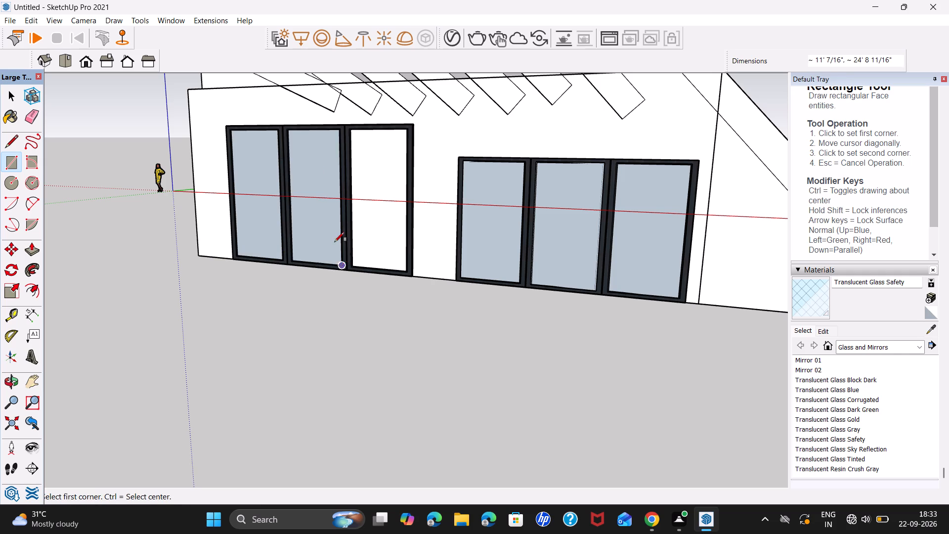
click(350, 132)
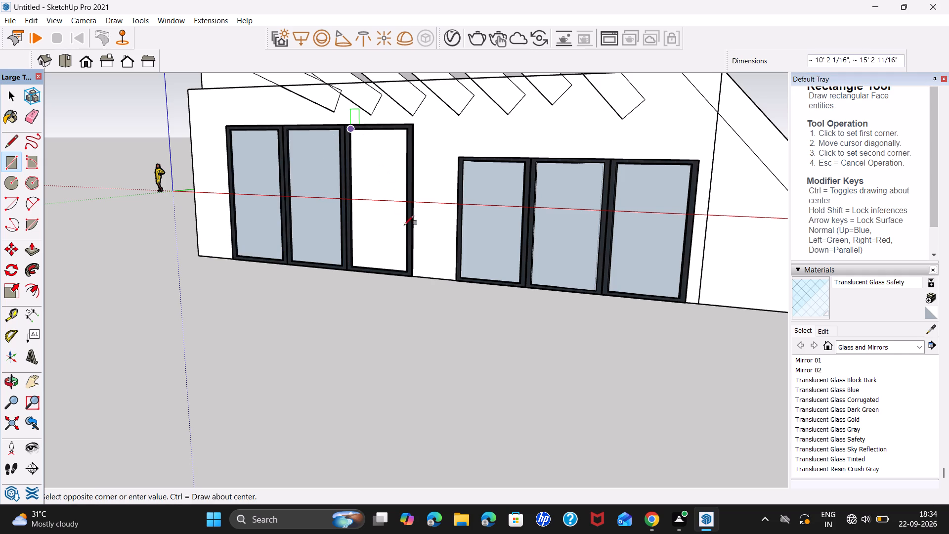
click(403, 269)
key(space)
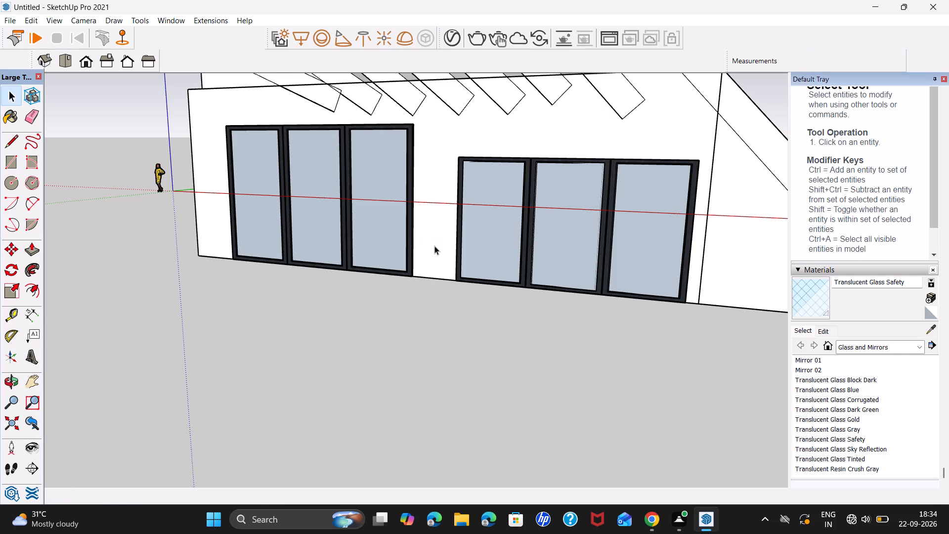
Fill the three openings of the ground-floor front window frame with rectangles, the first about 18' 5" by 16' 10".
scroll(436, 244, down, 13)
middle_drag(488, 259, 249, 263)
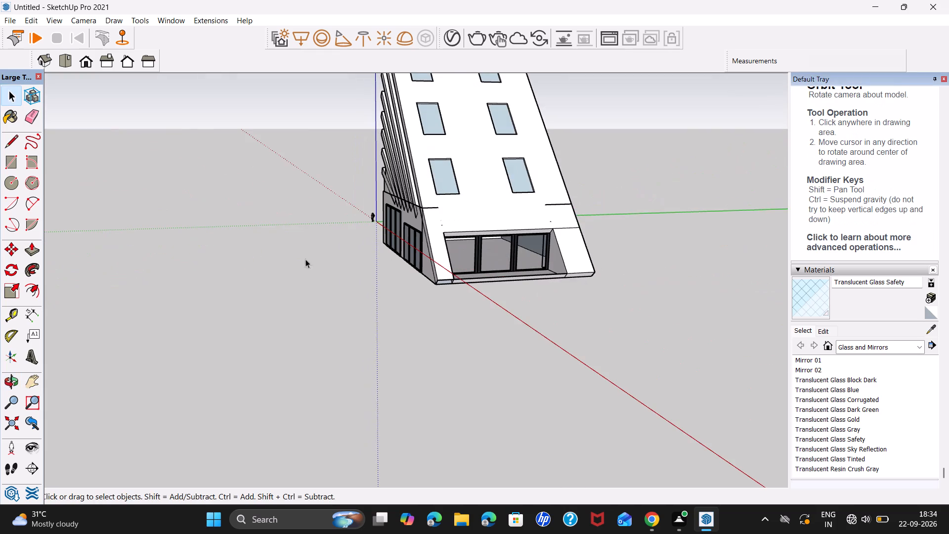
scroll(474, 248, up, 7)
middle_drag(505, 271, 452, 248)
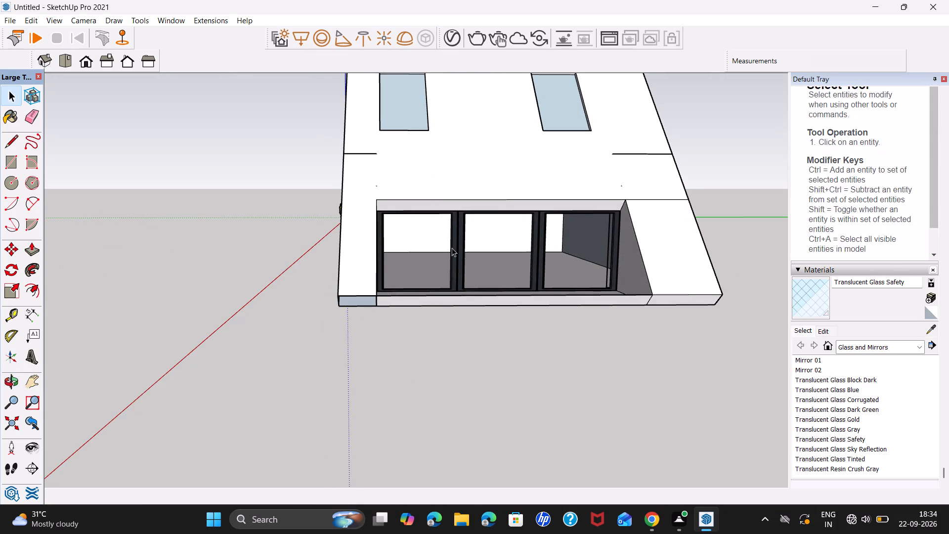
key(r)
click(383, 216)
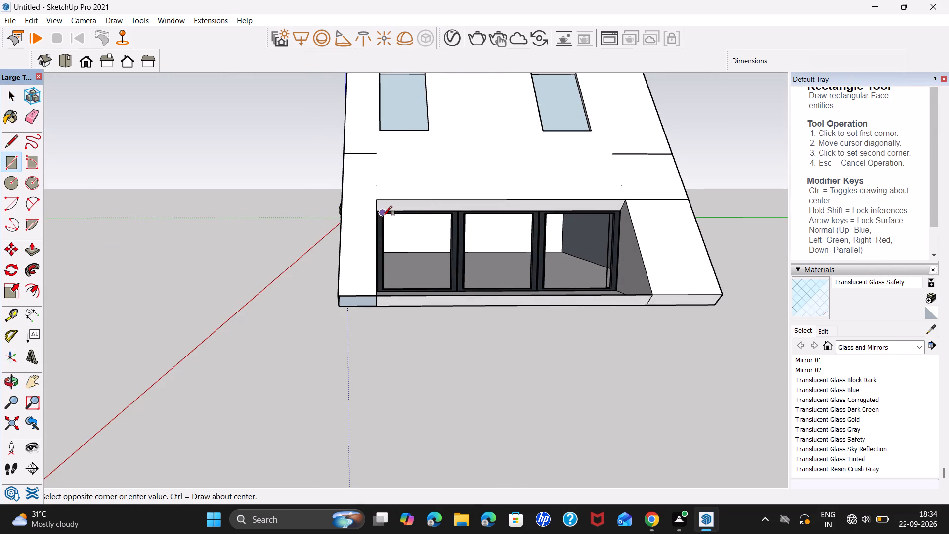
click(452, 285)
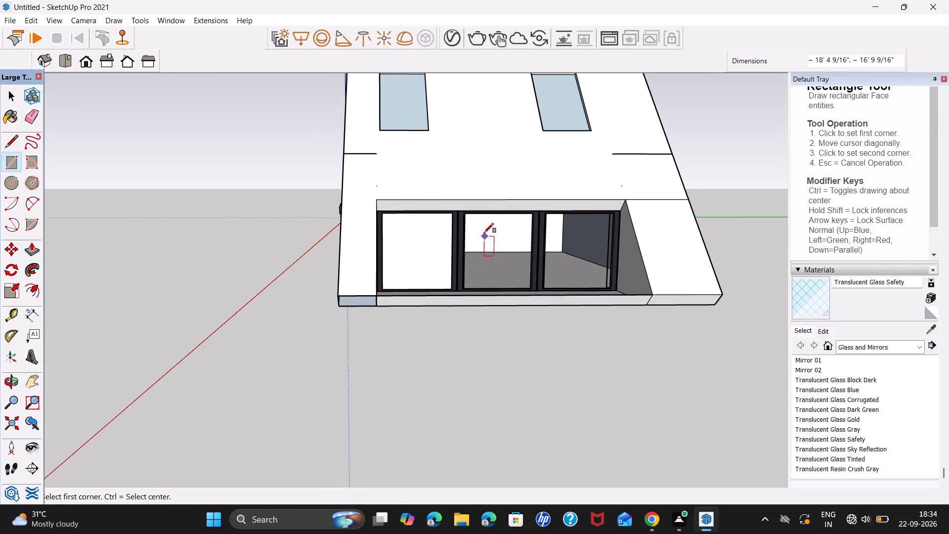
click(469, 215)
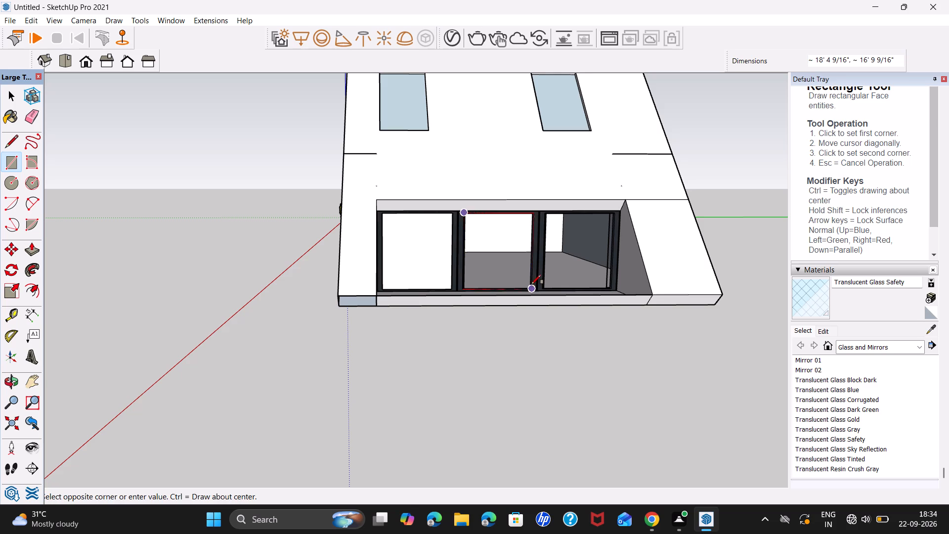
click(531, 284)
click(549, 215)
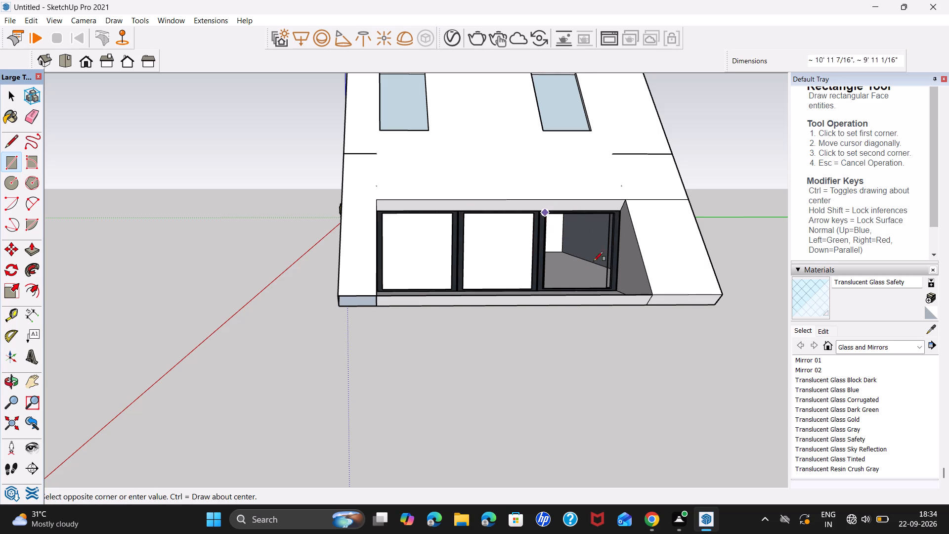
click(612, 286)
key(space)
Paint the front window's three new pane faces with Translucent Glass Safety.
click(805, 295)
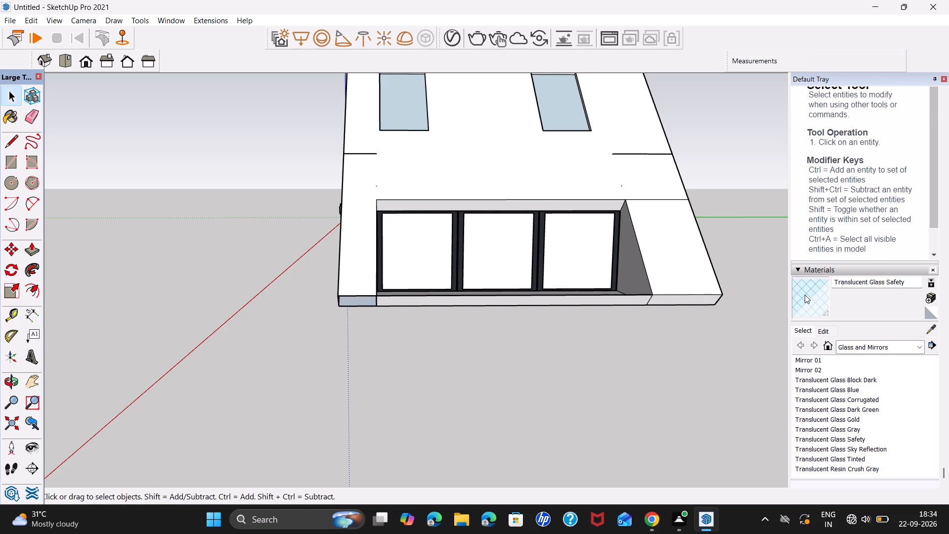
click(602, 269)
click(502, 267)
click(412, 266)
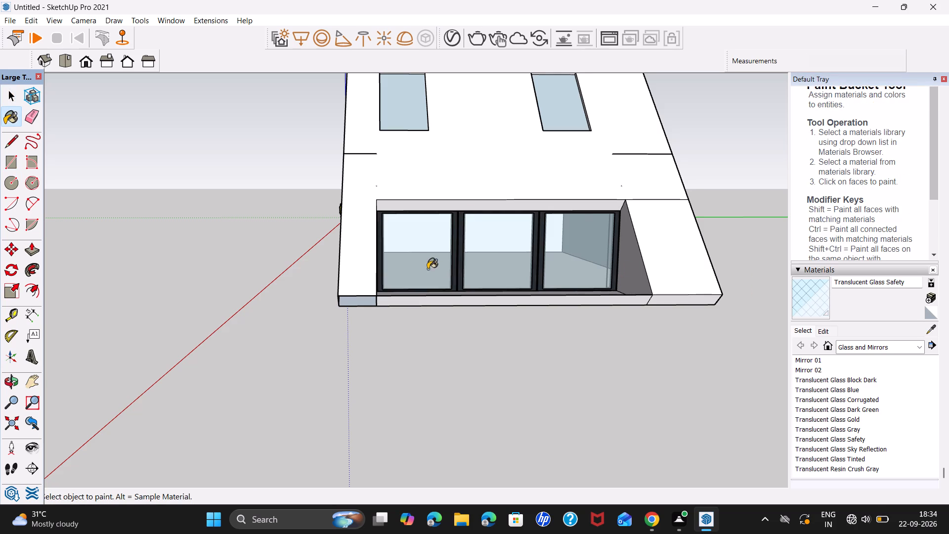
Paint the six pane faces of the two side-wall windows with Translucent Glass Safety.
scroll(438, 280, down, 5)
middle_drag(360, 297, 681, 299)
click(439, 259)
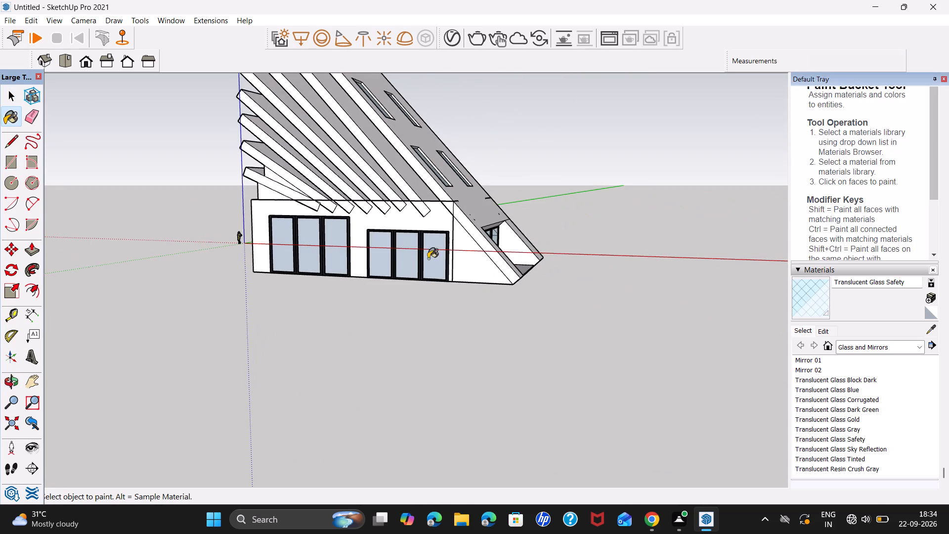
click(410, 260)
click(384, 261)
click(341, 238)
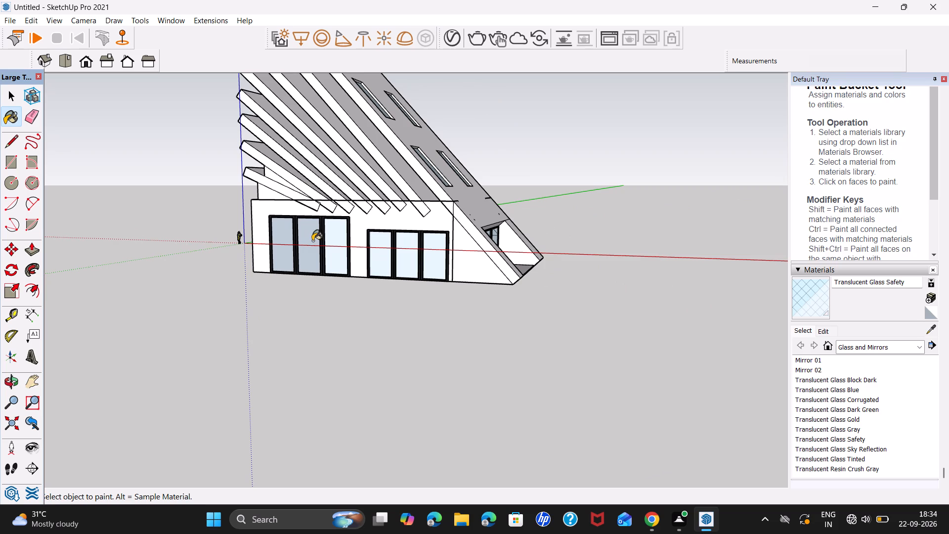
click(312, 241)
click(286, 238)
key(space)
Examine the glazed windows and the small wall beneath the lowest slabs from the front and side.
scroll(381, 315, down, 4)
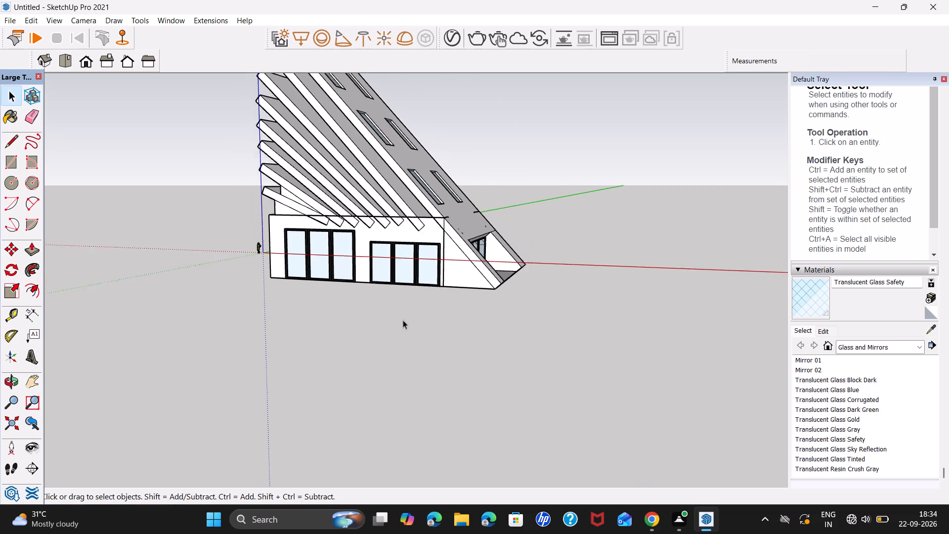
scroll(403, 320, down, 3)
middle_drag(479, 310, 347, 313)
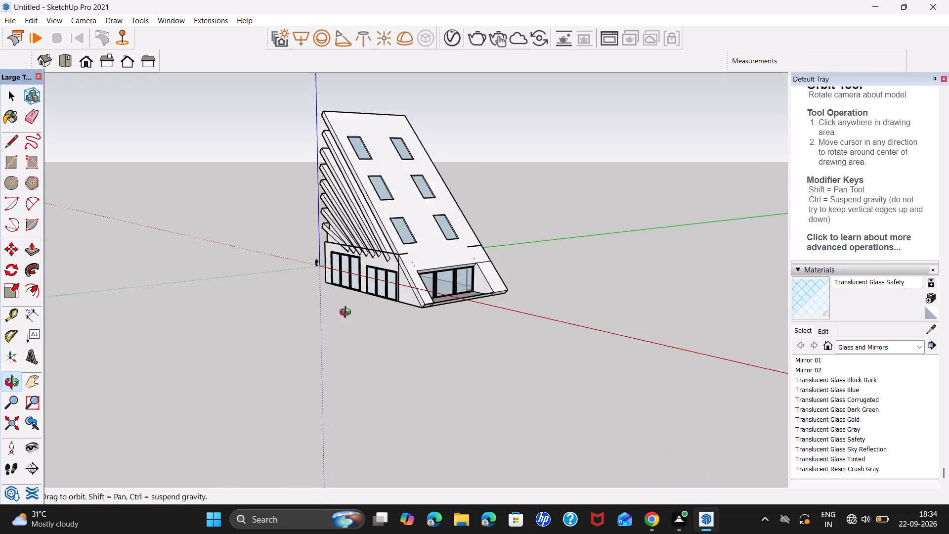
middle_drag(347, 313, 473, 305)
scroll(391, 280, up, 8)
middle_drag(470, 310, 386, 334)
shift+middle_drag(375, 323, 420, 378)
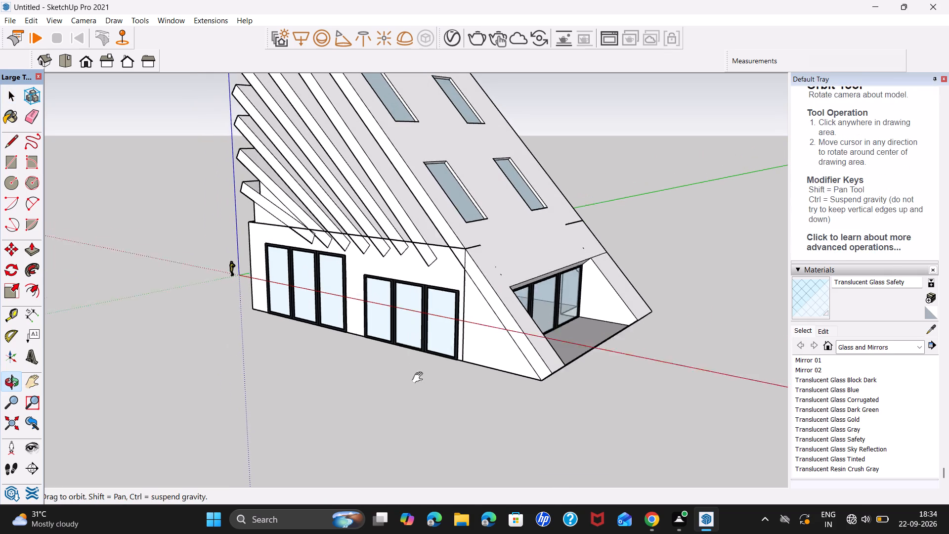
shift+middle_drag(420, 378, 493, 438)
middle_drag(390, 386, 488, 422)
scroll(424, 412, up, 1)
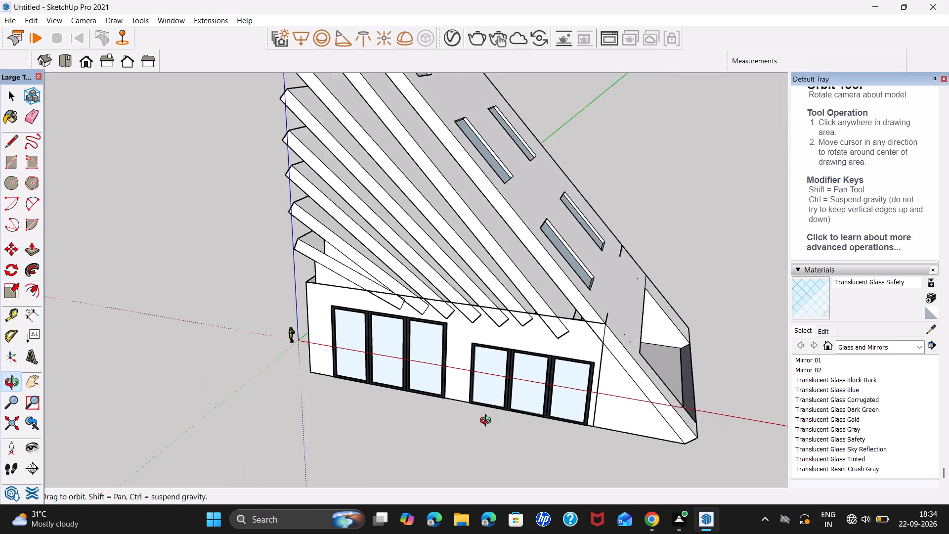
middle_drag(488, 422, 513, 422)
middle_drag(504, 395, 453, 408)
shift+middle_drag(433, 378, 423, 415)
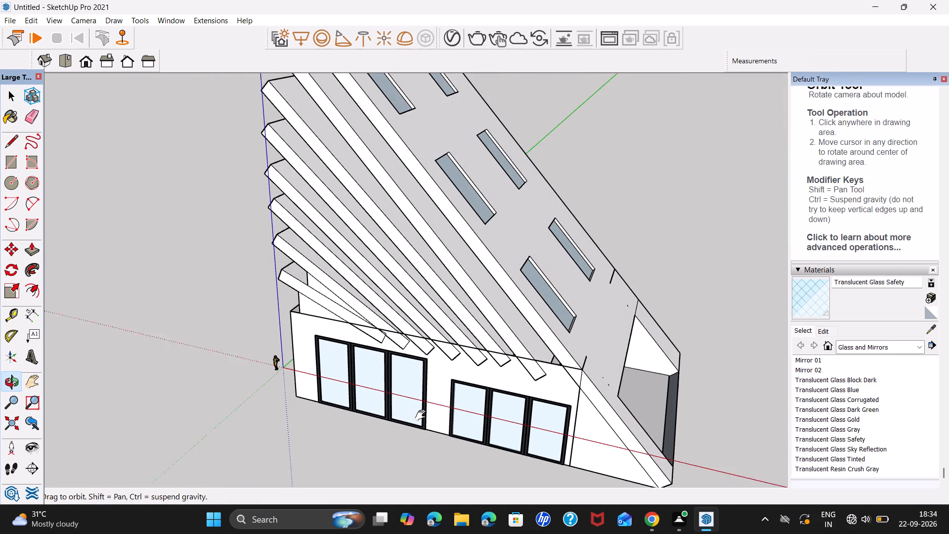
shift+middle_drag(423, 415, 418, 428)
scroll(471, 441, up, 6)
middle_drag(483, 450, 561, 376)
scroll(561, 376, down, 9)
shift+middle_drag(539, 368, 452, 385)
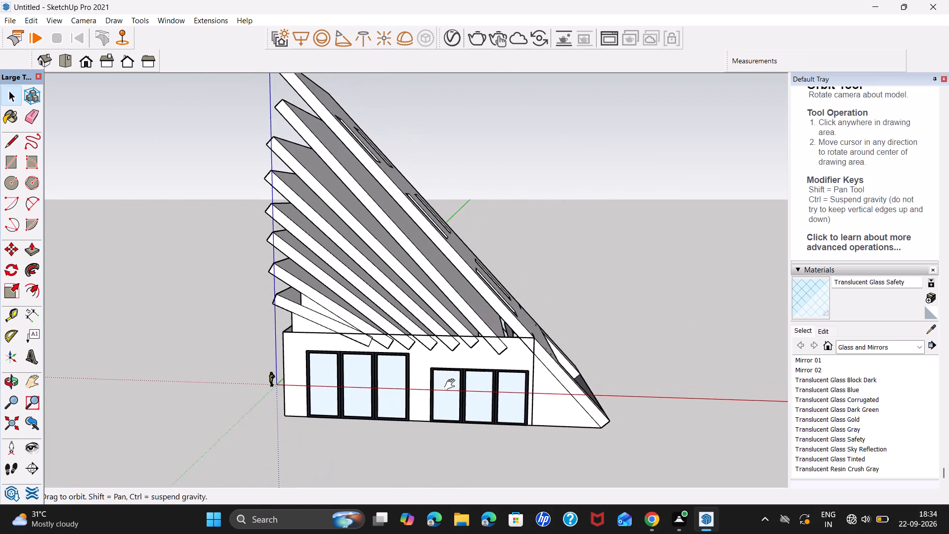
shift+middle_drag(452, 385, 448, 385)
middle_drag(502, 415, 351, 417)
scroll(386, 404, up, 2)
middle_drag(435, 409, 417, 409)
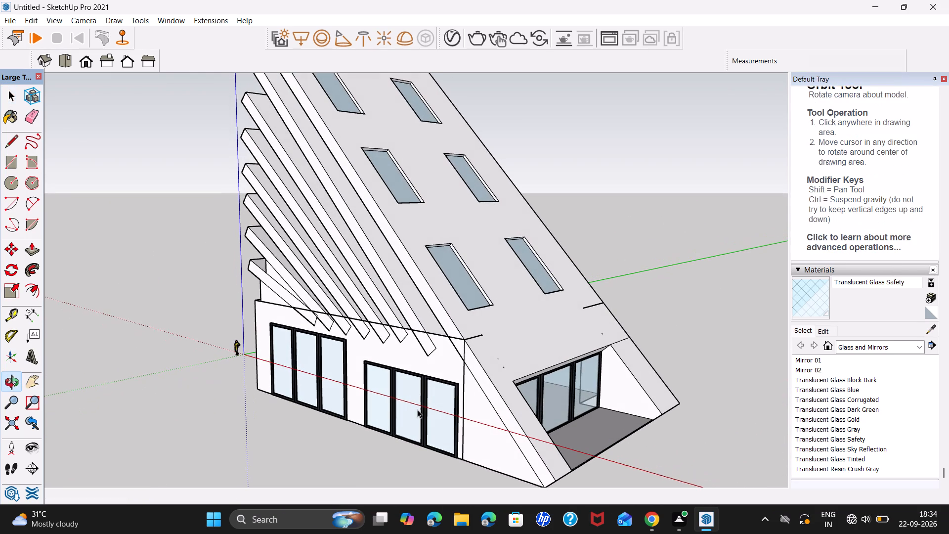
scroll(425, 399, down, 4)
middle_drag(425, 398, 426, 398)
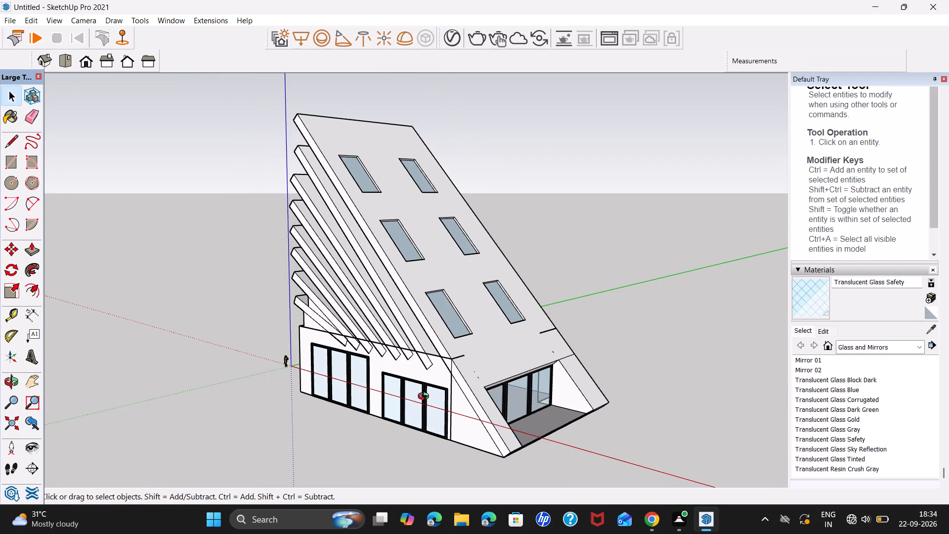
middle_drag(426, 398, 433, 420)
shift+middle_drag(437, 415, 439, 423)
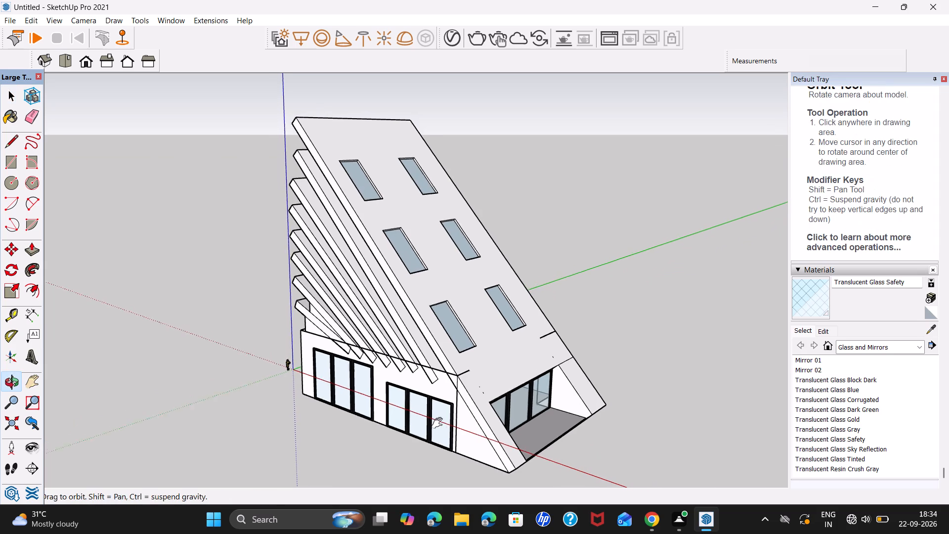
shift+middle_drag(439, 423, 441, 428)
scroll(441, 428, up, 2)
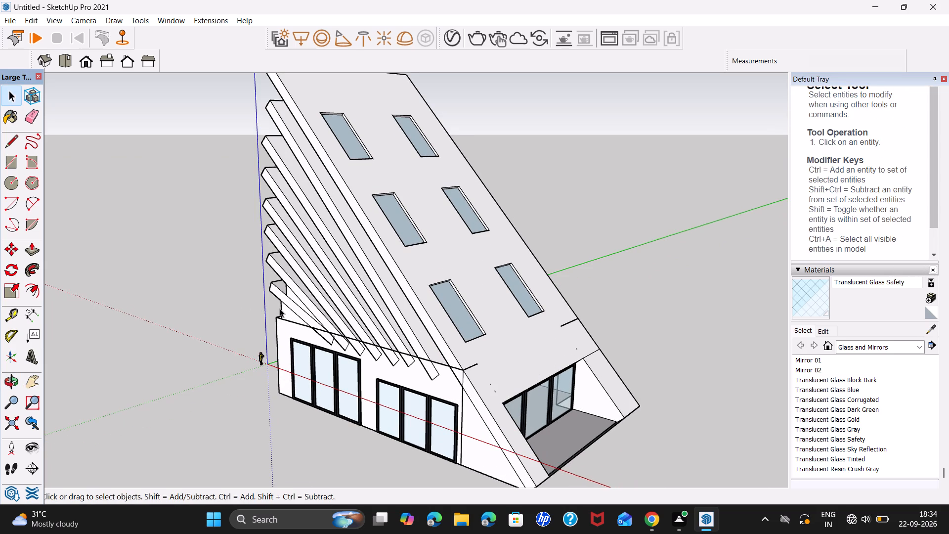
scroll(280, 309, up, 5)
middle_drag(342, 335, 624, 307)
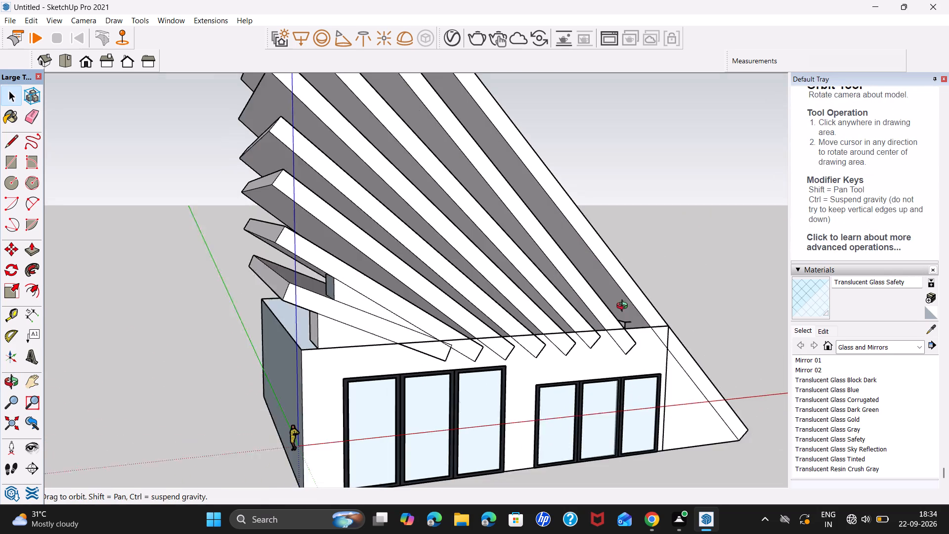
middle_drag(624, 307, 635, 306)
scroll(347, 330, up, 7)
middle_drag(380, 344, 316, 326)
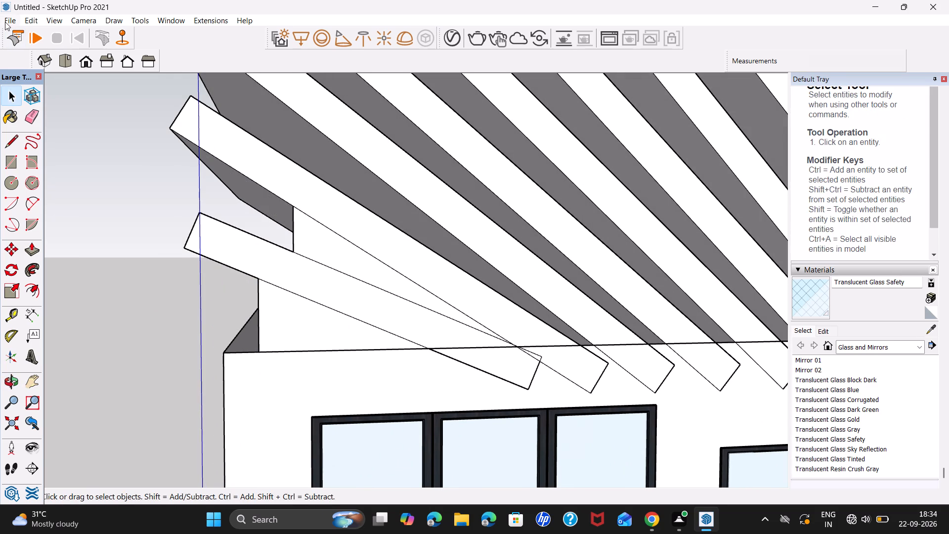
Import the Component_21 window frame from Downloads and place it at the base corner of the small wall under the lowest slab.
click(5, 22)
click(51, 223)
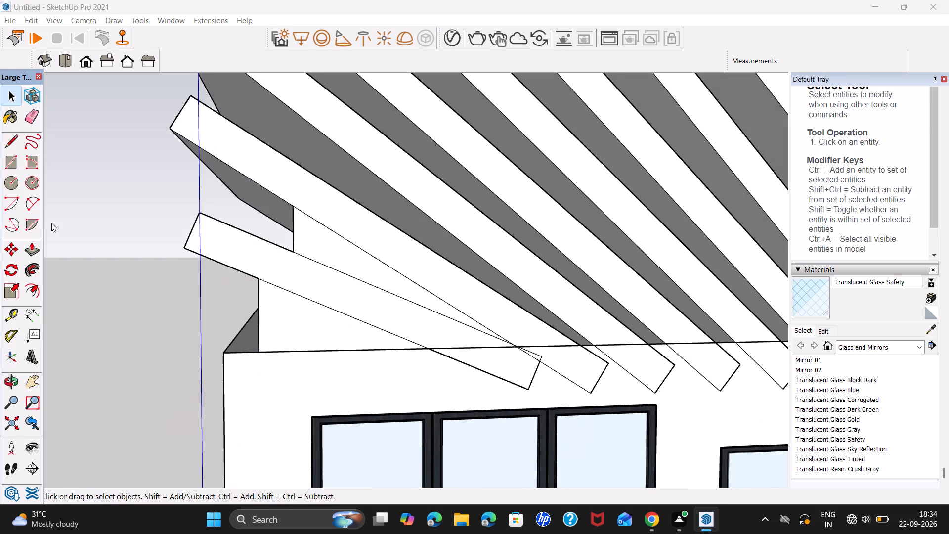
scroll(173, 210, down, 9)
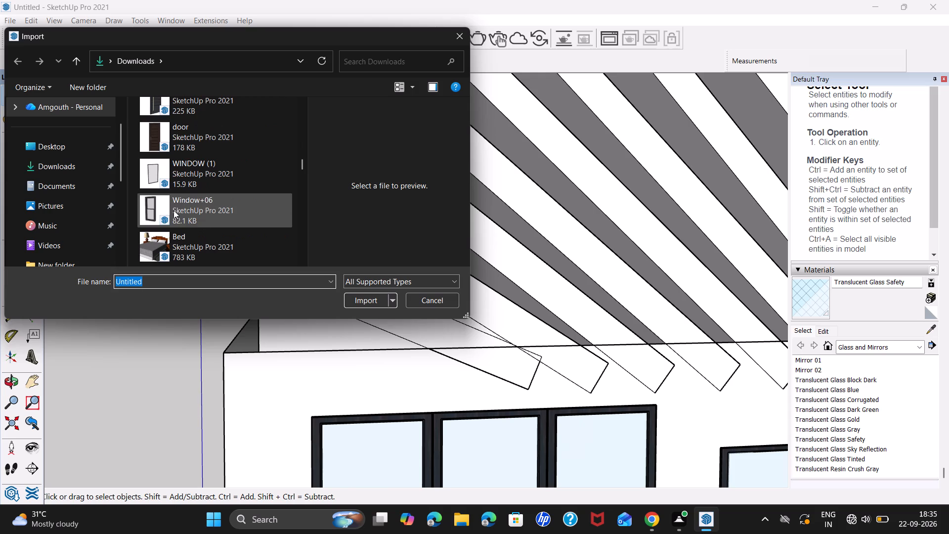
scroll(156, 210, down, 1)
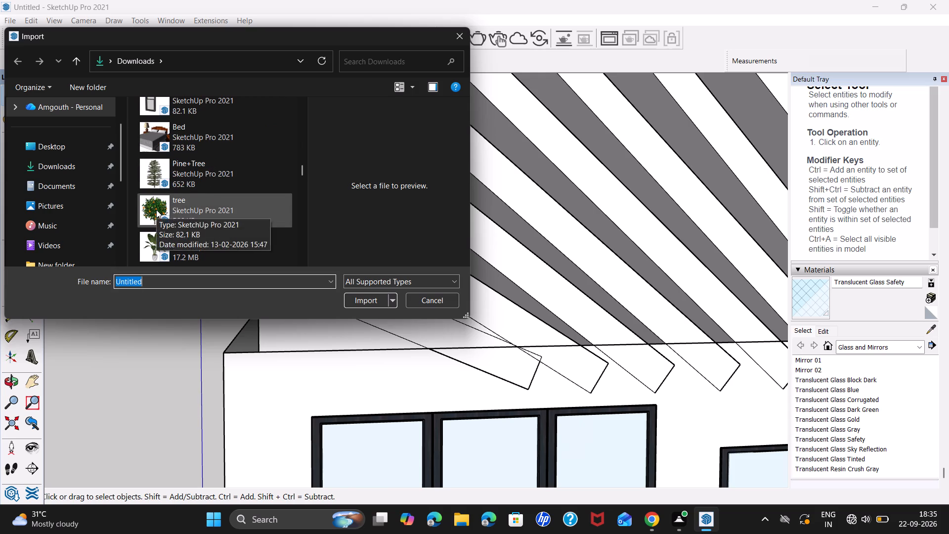
scroll(156, 210, down, 2)
click(160, 137)
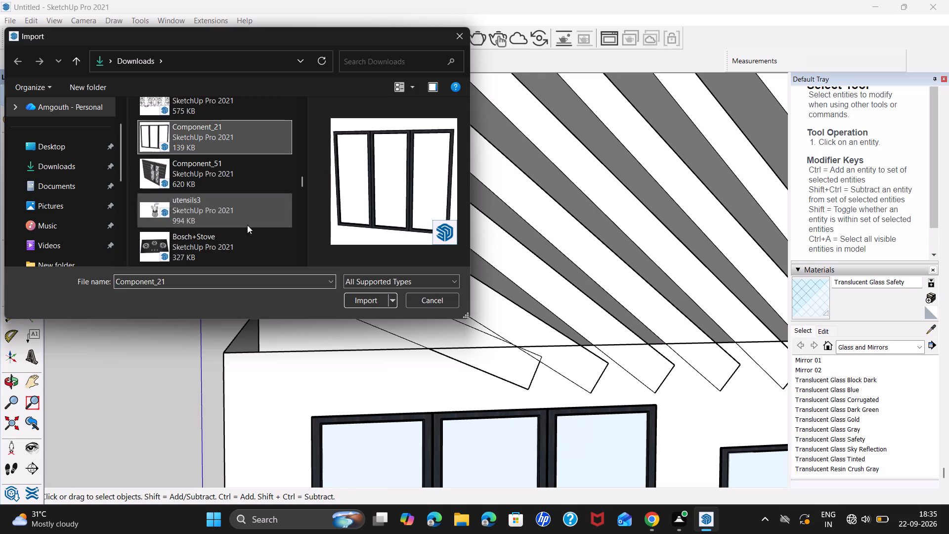
click(364, 299)
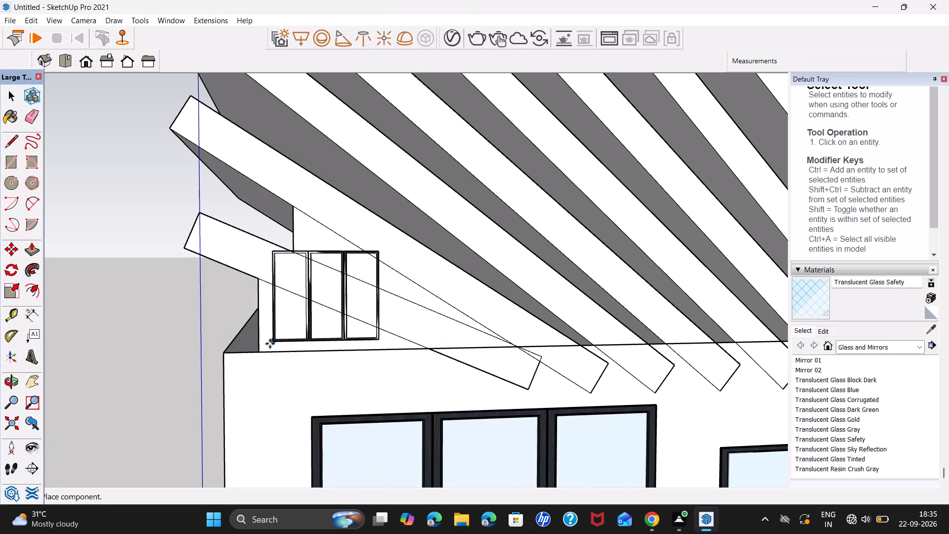
scroll(260, 352, up, 8)
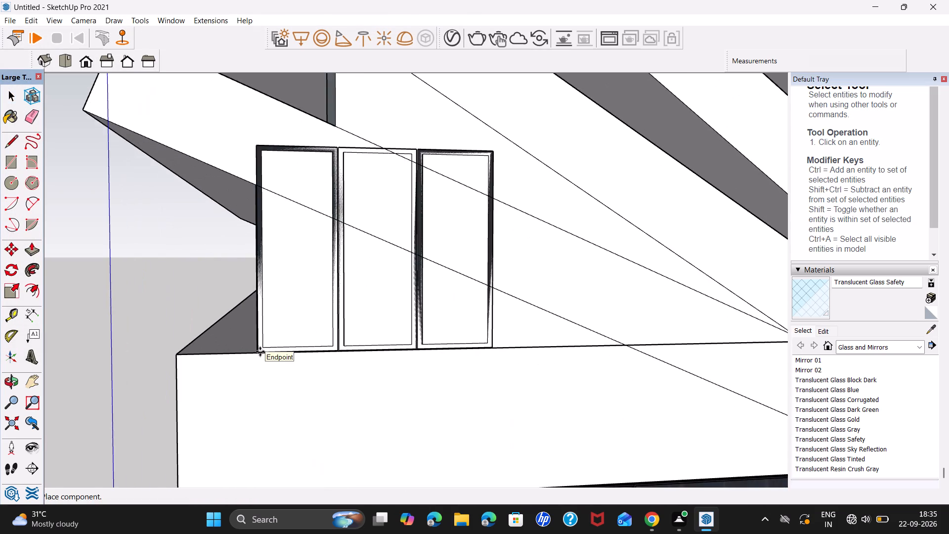
scroll(260, 352, up, 7)
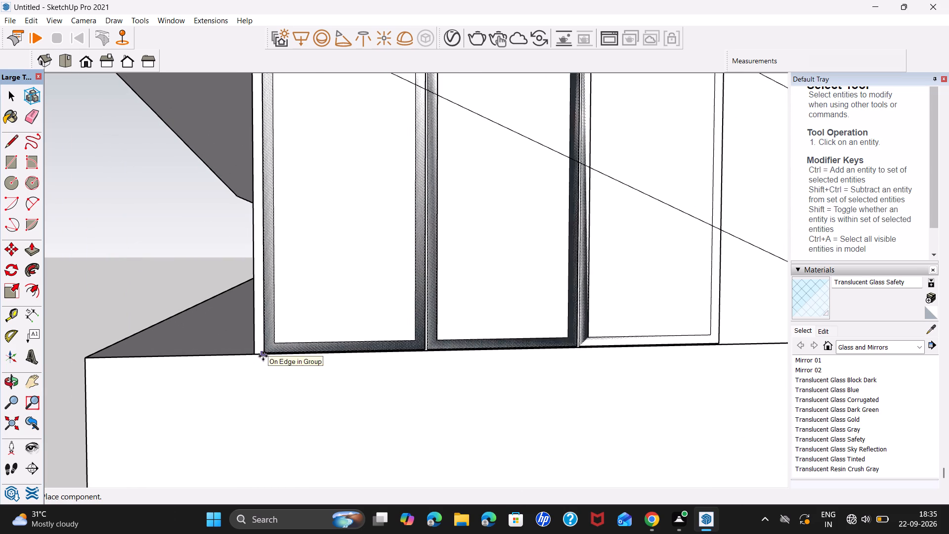
click(257, 355)
scroll(302, 327, down, 6)
key(space)
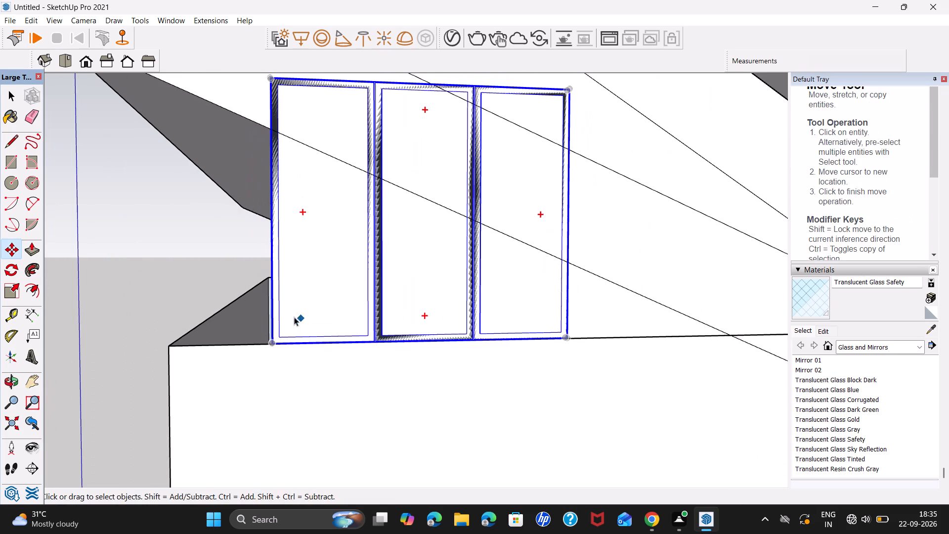
Move the new window frame about 2 13/16" outward so its back corner meets the small wall's base corner.
middle_drag(278, 328, 491, 343)
scroll(401, 352, up, 8)
middle_drag(394, 367, 420, 371)
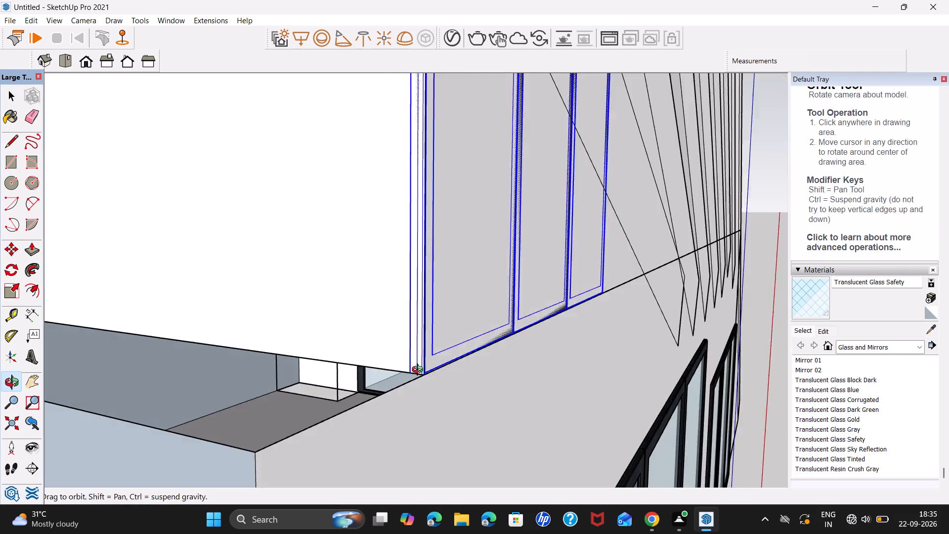
middle_drag(420, 371, 442, 369)
key(m)
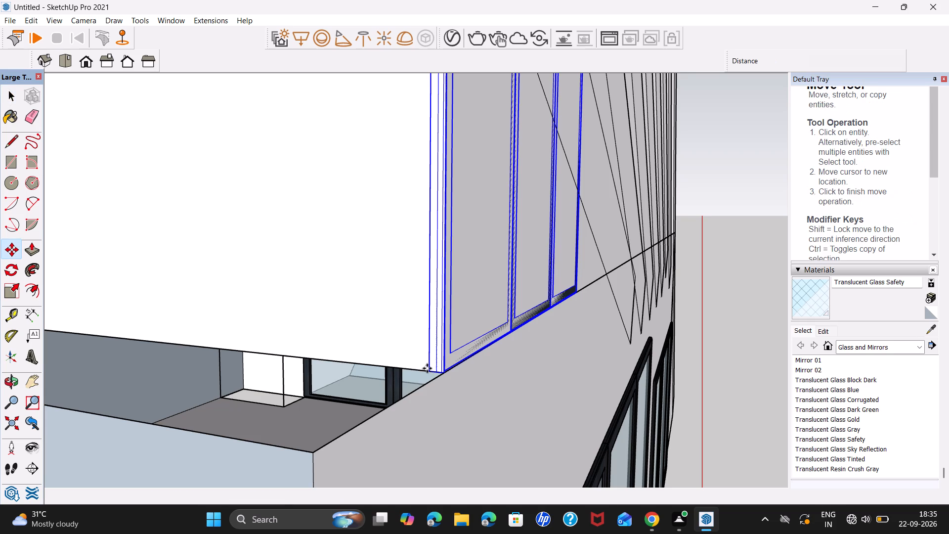
click(429, 371)
click(442, 373)
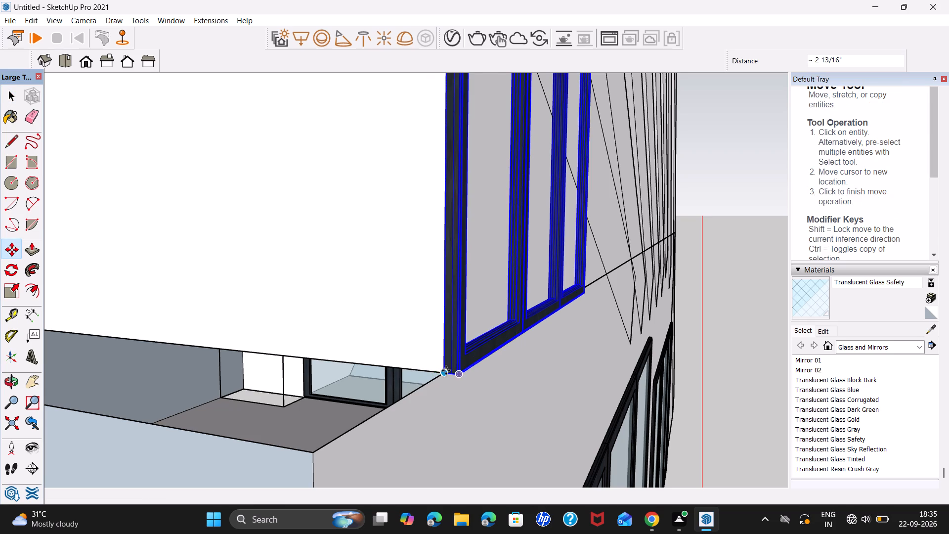
Scale the new frame's width by about 1.61 along the red axis.
scroll(478, 354, down, 14)
middle_drag(500, 305, 437, 337)
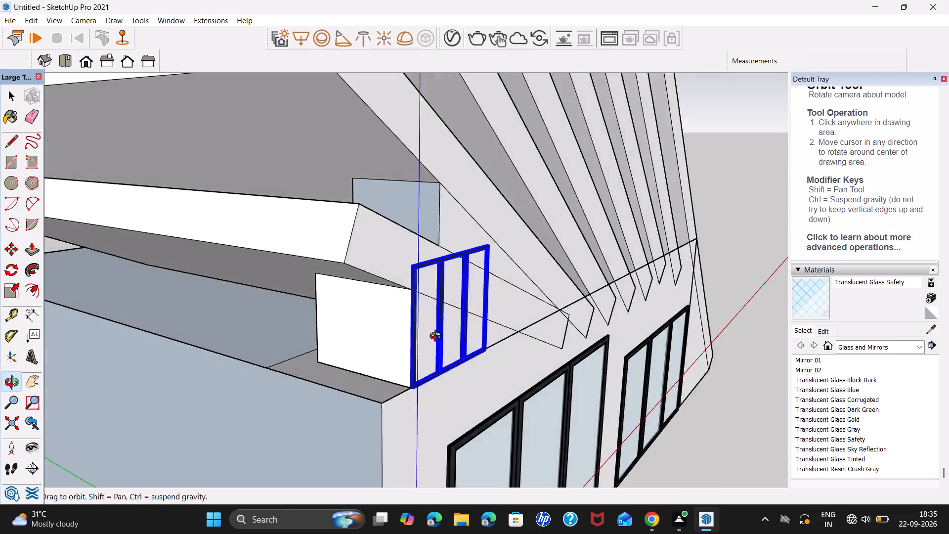
middle_drag(437, 337, 294, 342)
scroll(371, 332, up, 7)
middle_drag(448, 349, 372, 351)
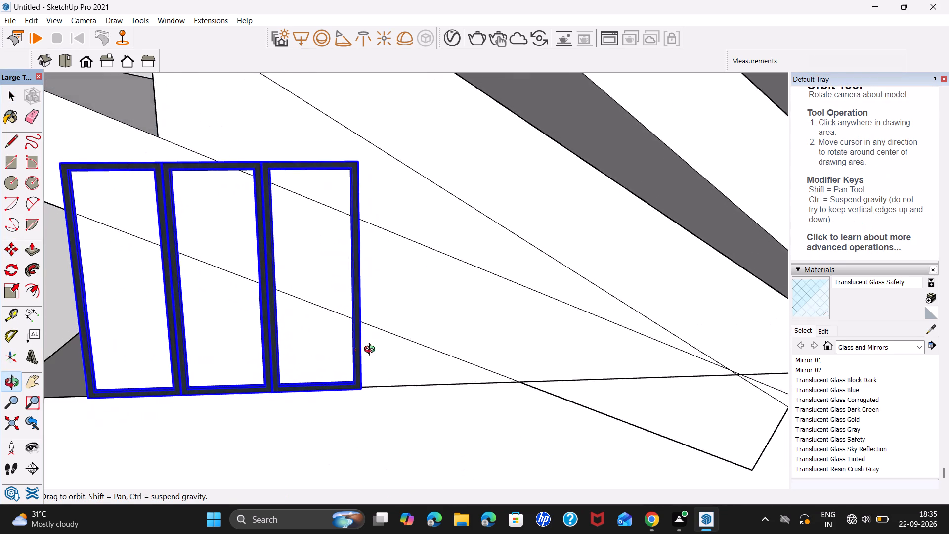
middle_drag(372, 351, 138, 356)
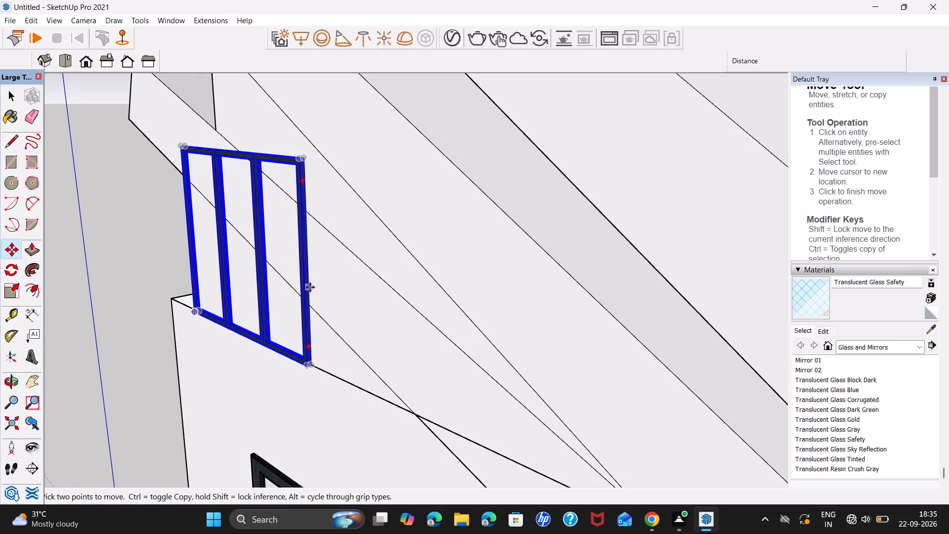
key(s)
click(309, 271)
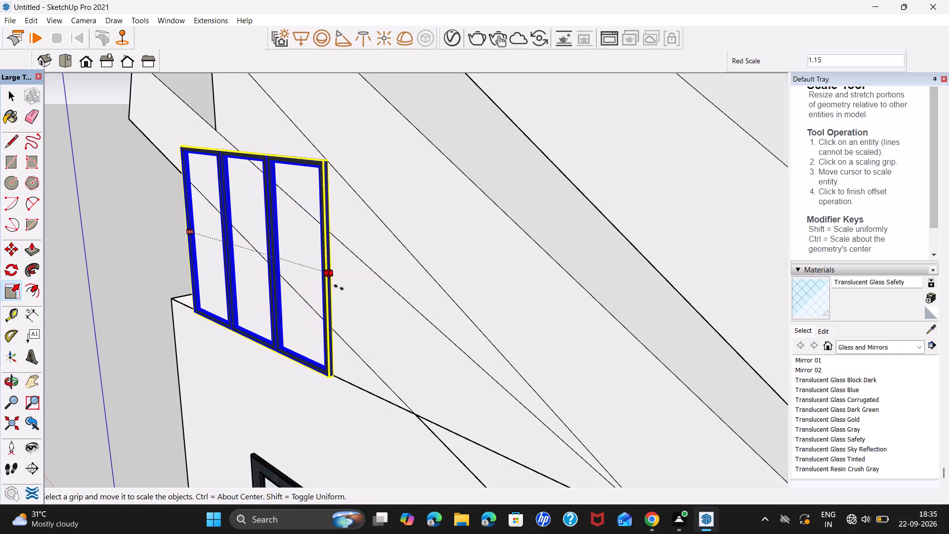
click(405, 321)
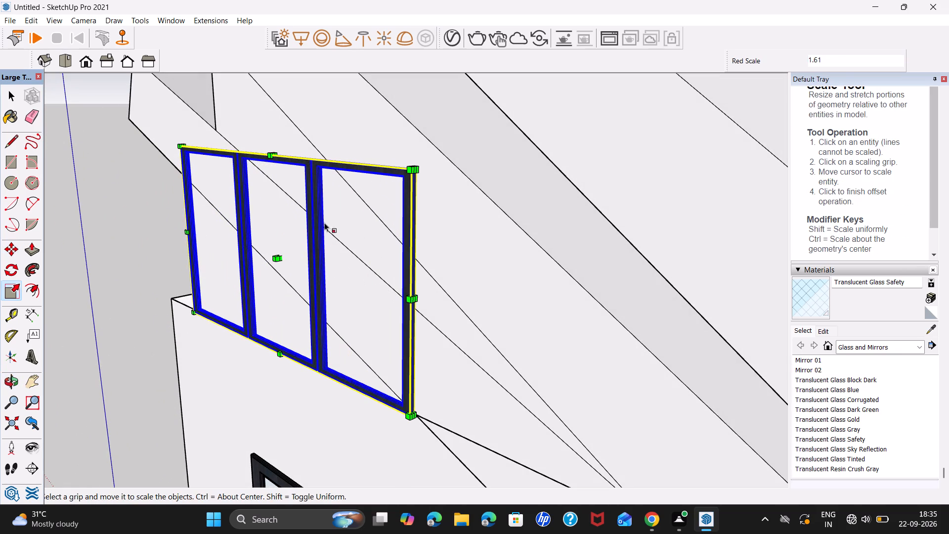
Scale the new frame's height by 0.50 and its width by about 0.4 to fit beneath the lowest slab's sloping edge.
click(277, 156)
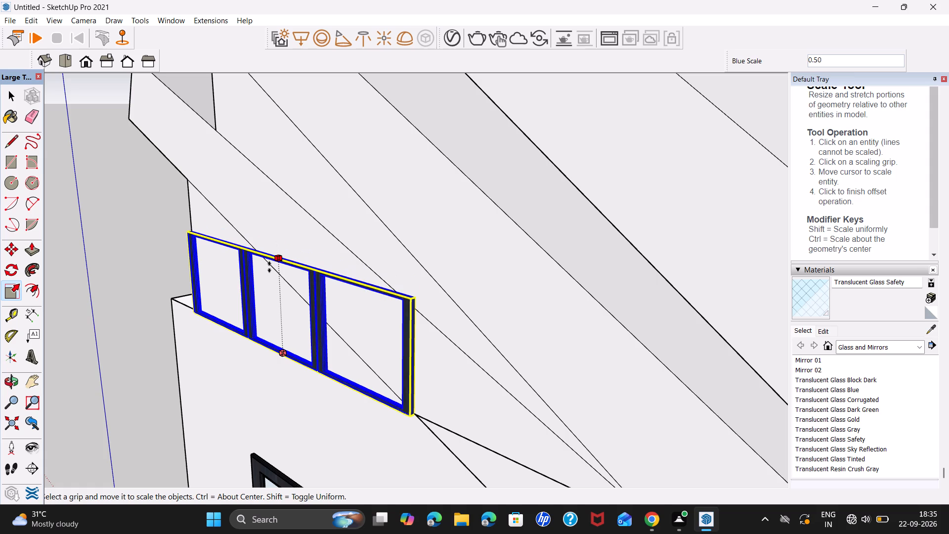
click(270, 267)
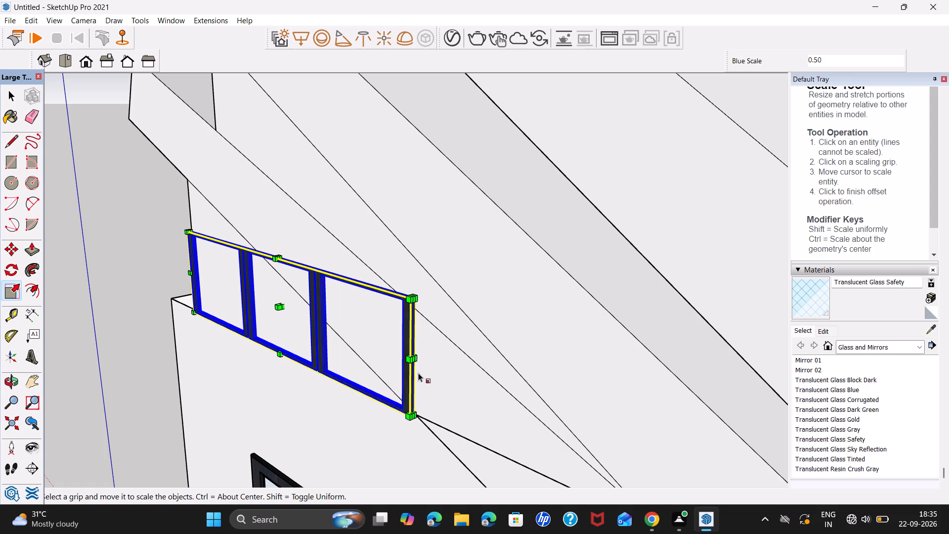
click(417, 359)
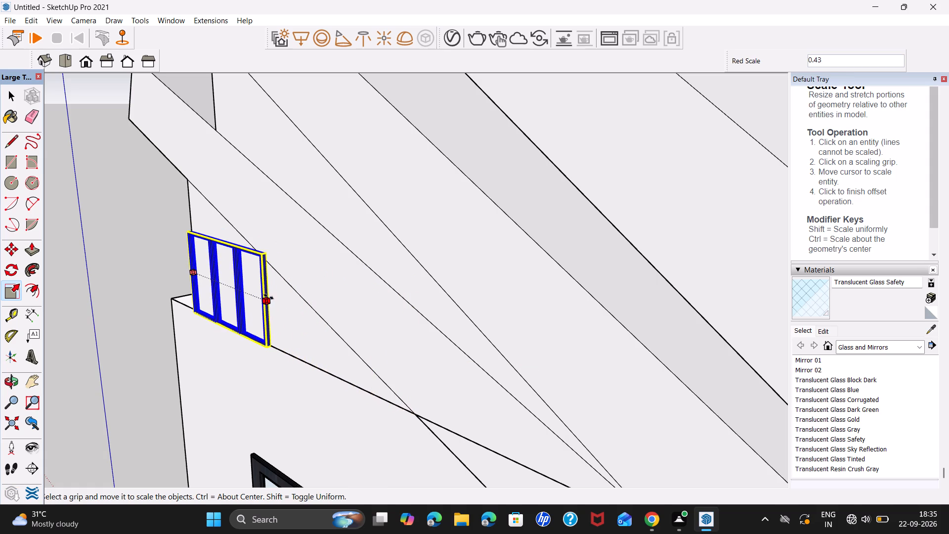
click(264, 292)
middle_drag(298, 342, 318, 348)
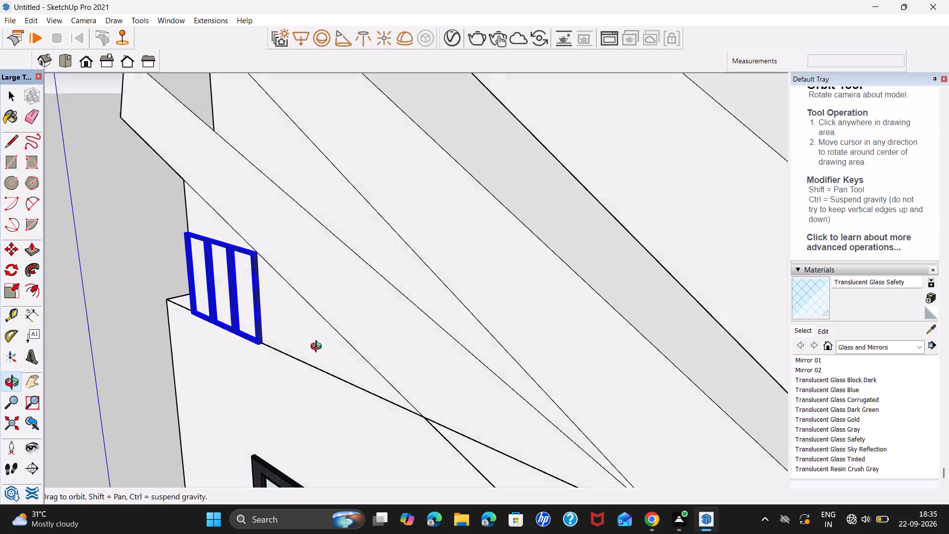
middle_drag(318, 348, 571, 260)
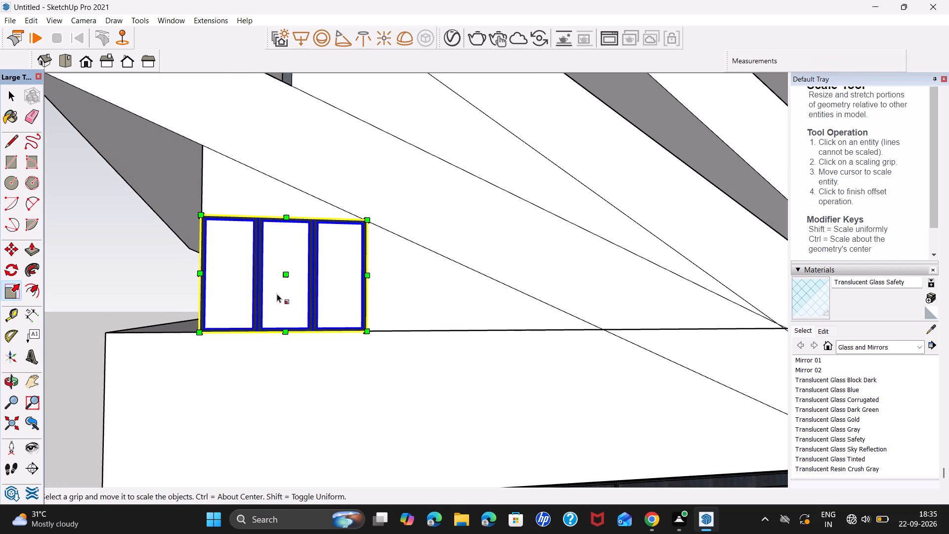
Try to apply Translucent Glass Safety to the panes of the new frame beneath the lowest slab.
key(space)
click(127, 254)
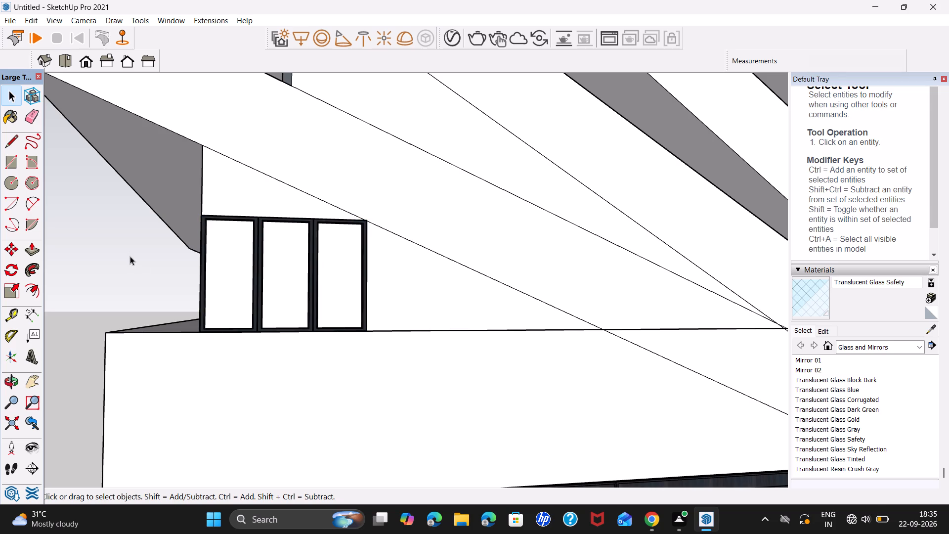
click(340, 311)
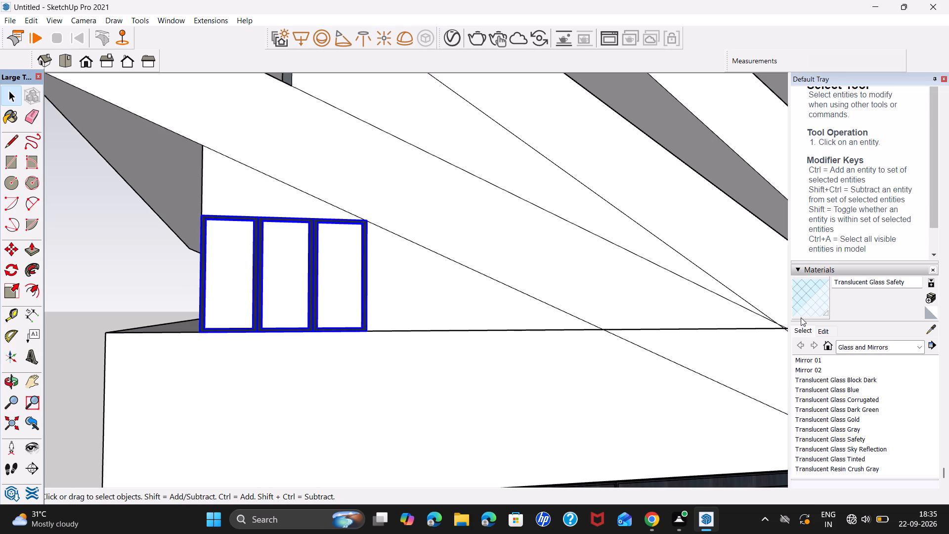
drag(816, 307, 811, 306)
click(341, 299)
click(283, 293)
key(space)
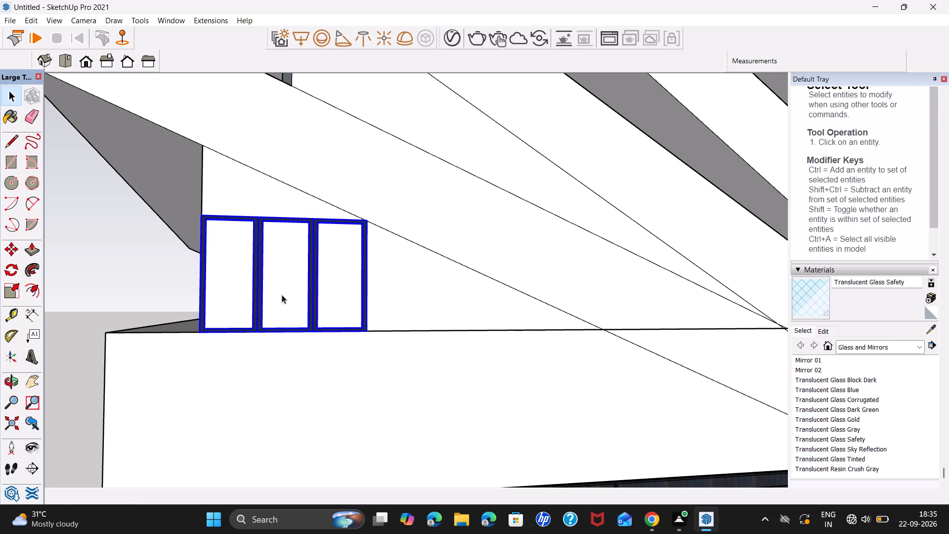
Draw a rectangle inside each of the new frame's three panel openings, each about 1' 11" by 4' 6".
key(r)
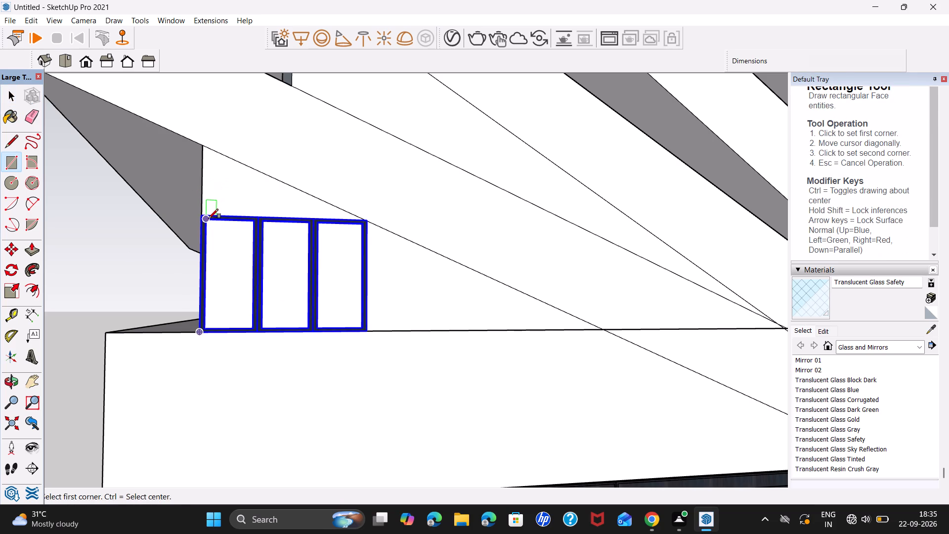
click(209, 219)
click(253, 327)
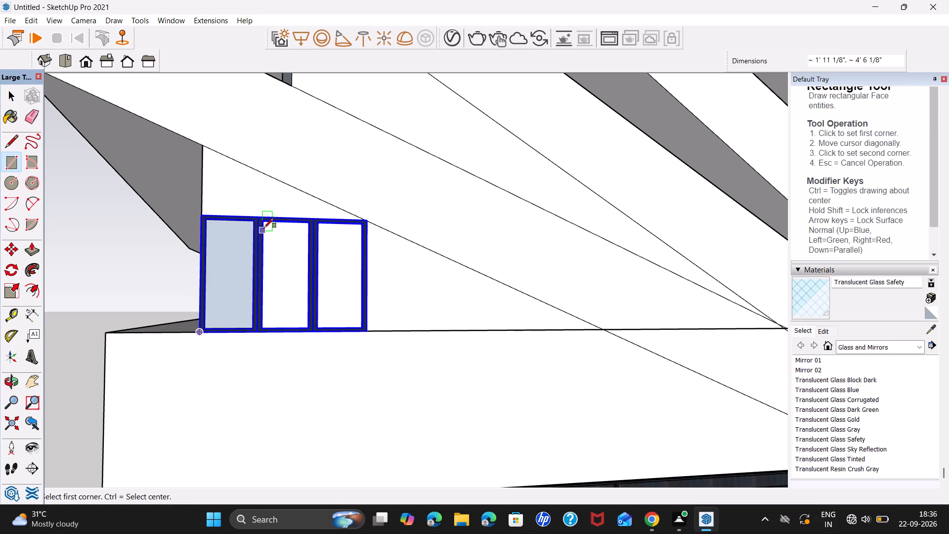
click(265, 222)
click(307, 326)
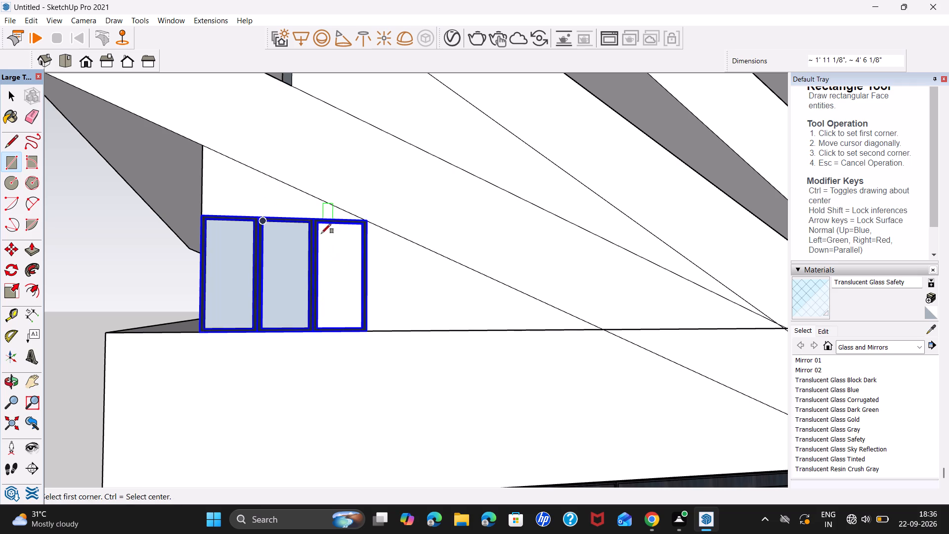
click(320, 226)
click(359, 327)
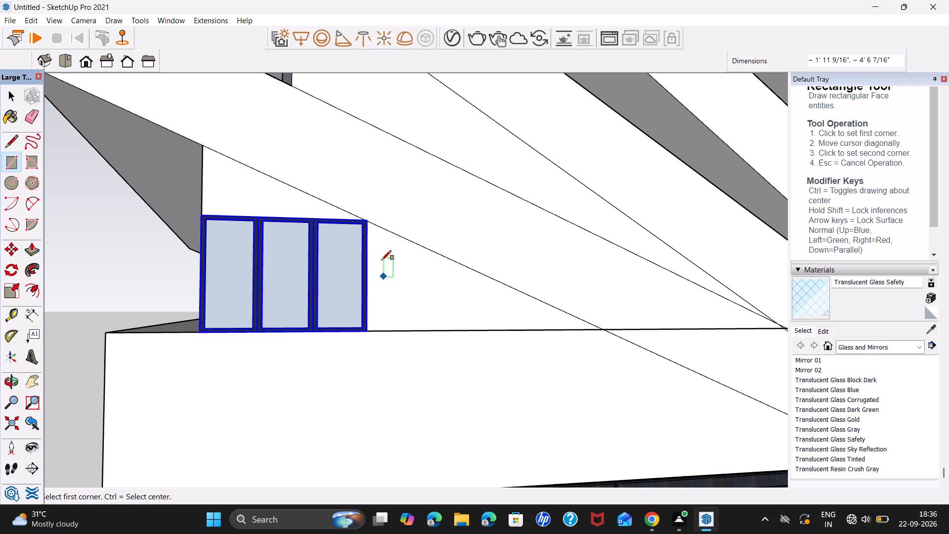
Draw three descending rectangles along the wall base beyond the frame, the first about 4' 1 1/2" by 4' 9 9/16", the second about 2' 10" by 3' 3".
click(369, 225)
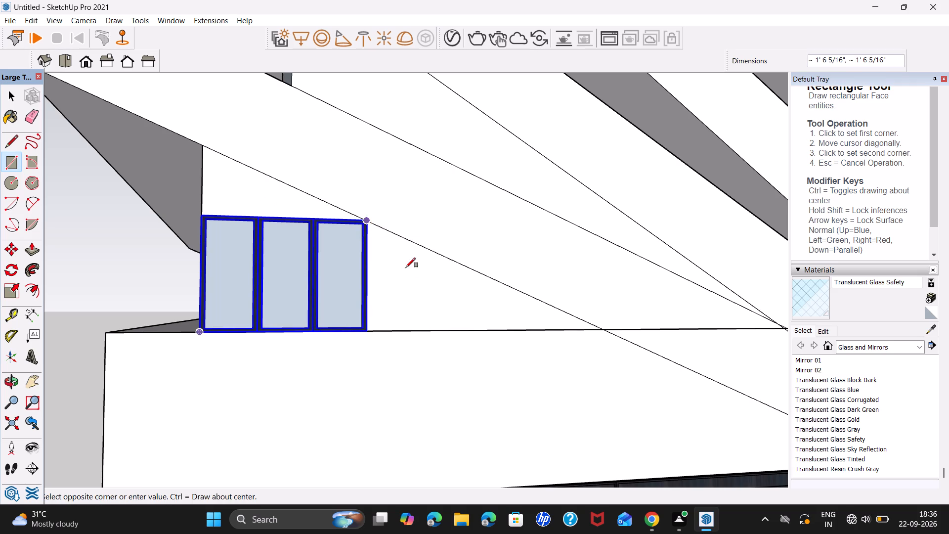
click(456, 328)
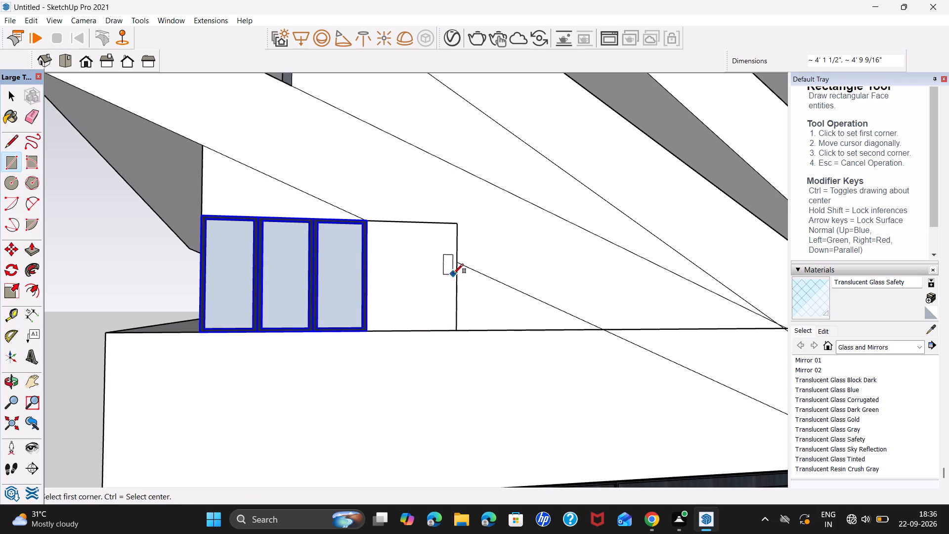
click(460, 265)
click(524, 331)
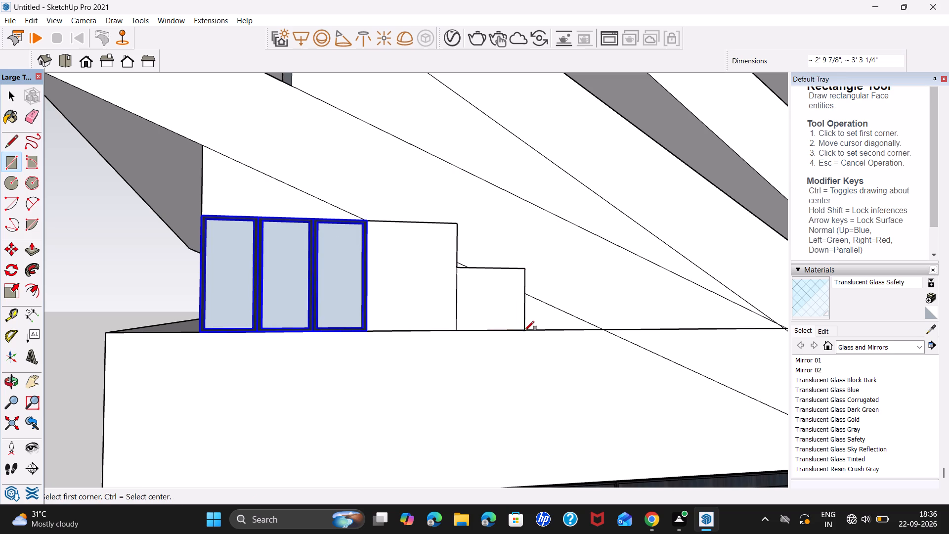
click(528, 294)
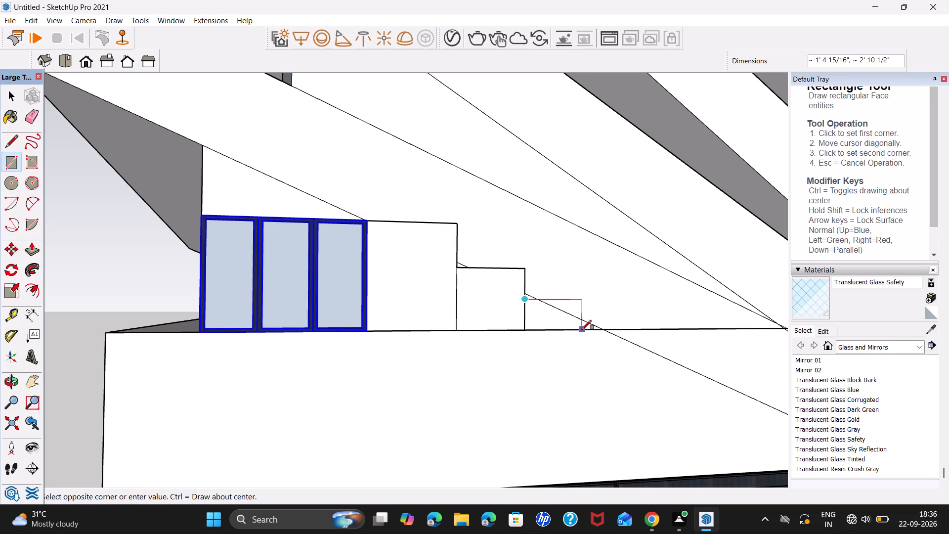
click(597, 329)
key(space)
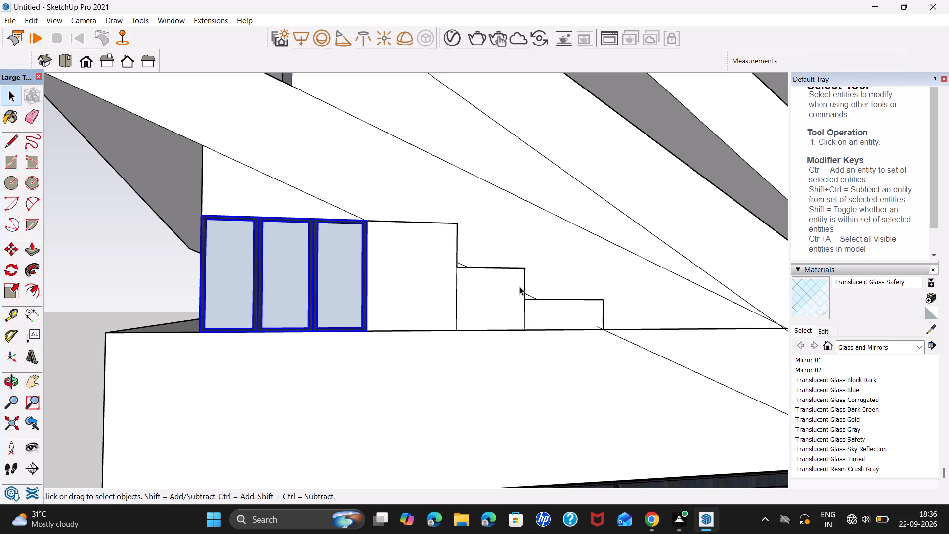
Draw a sloping line about 12' 4" long from the frame's top outer corner to the last rectangle's bottom outer corner.
key(l)
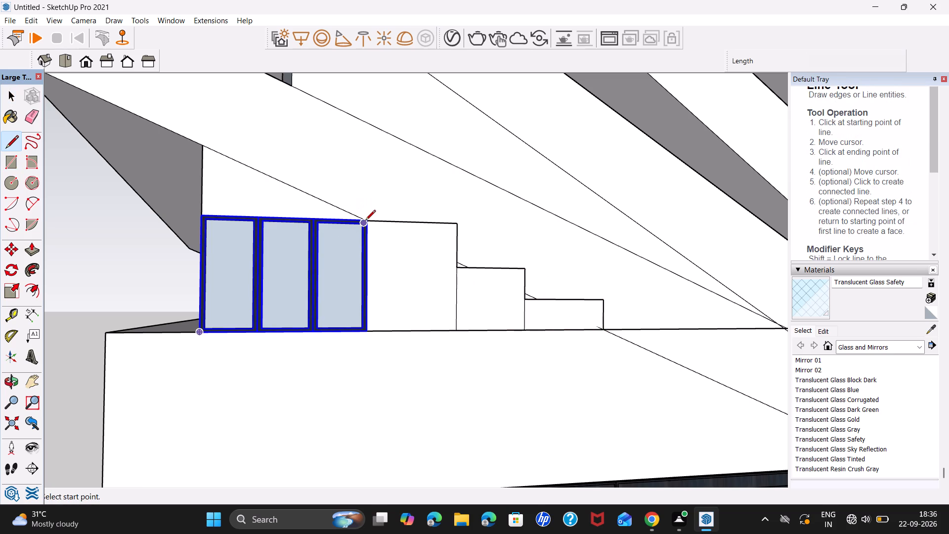
click(367, 220)
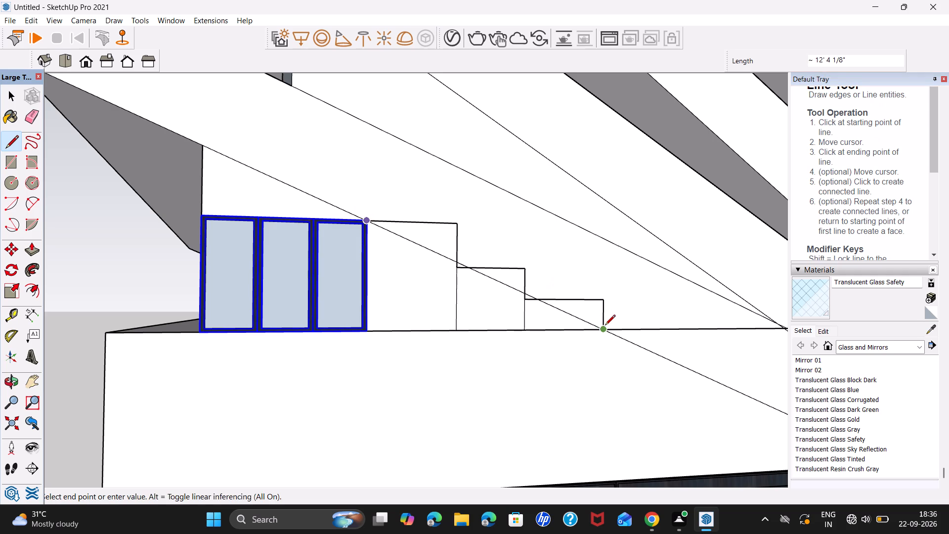
click(605, 328)
key(space)
Delete the stepped rectangles' edges projecting above the sloping line, keeping the two vertical dividers beneath it.
click(425, 233)
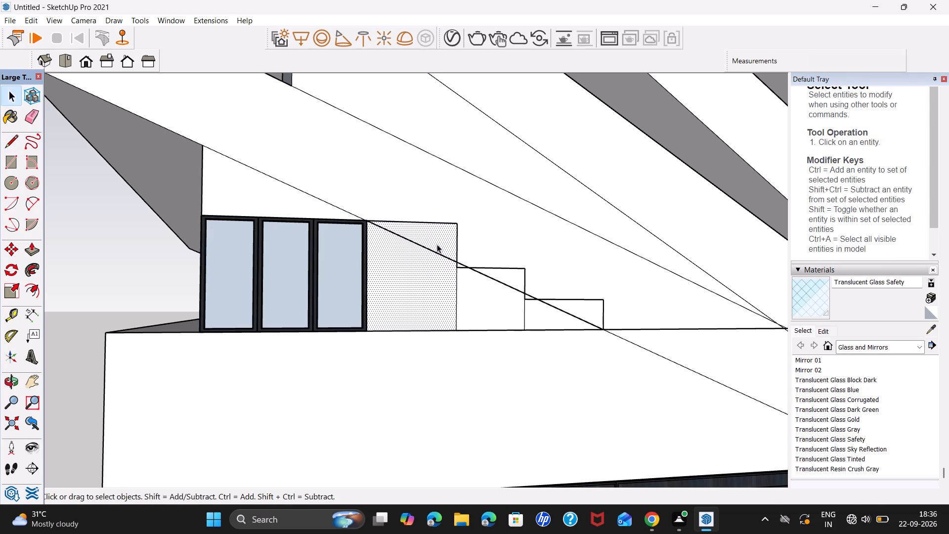
click(437, 244)
scroll(433, 220, up, 2)
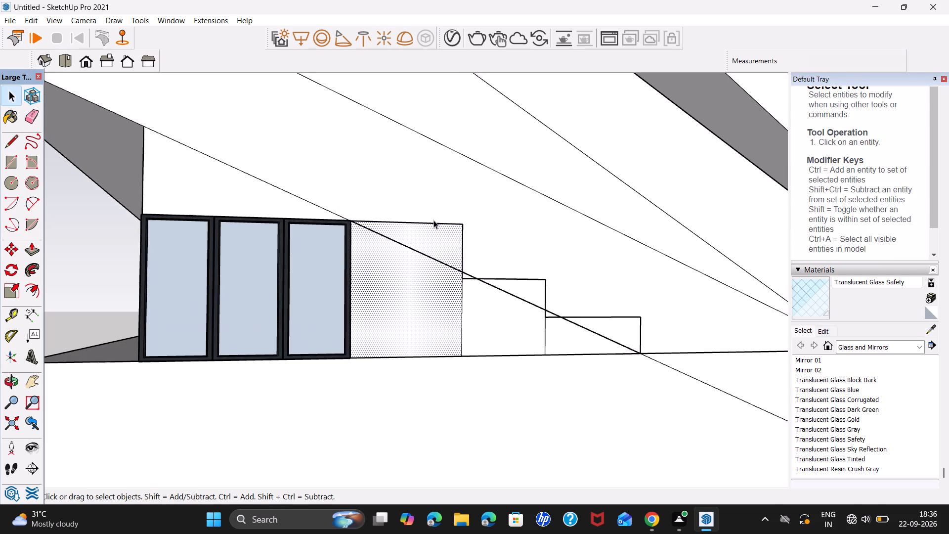
click(434, 223)
key(Delete)
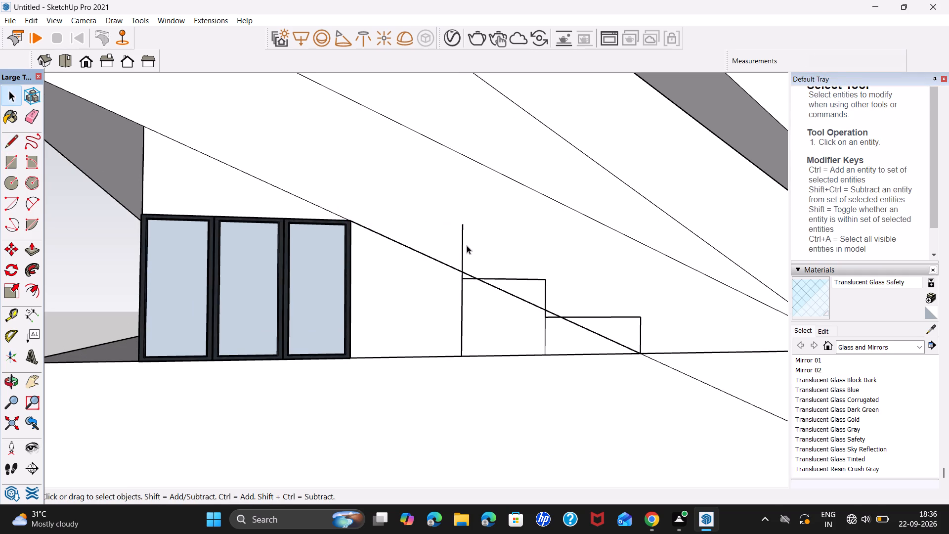
click(463, 255)
key(Delete)
click(489, 276)
click(503, 278)
key(Delete)
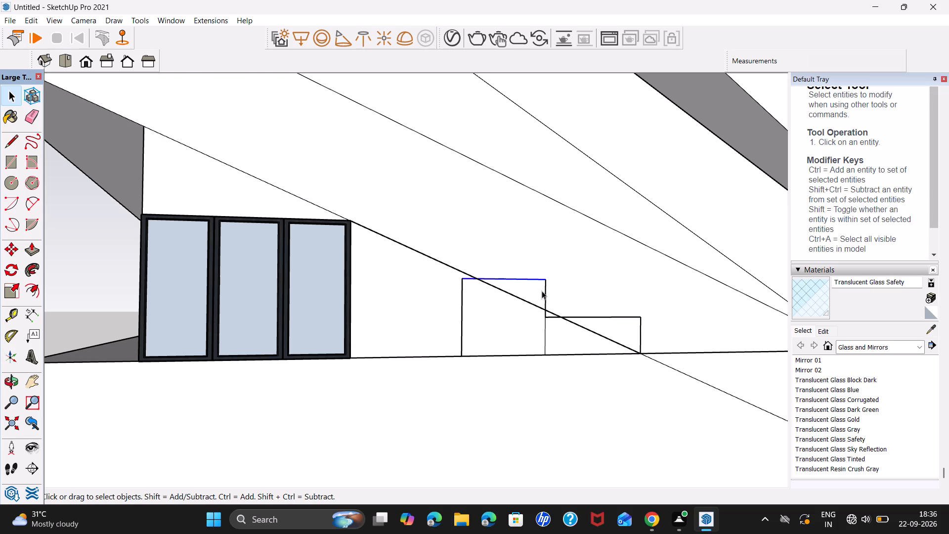
click(545, 296)
key(Delete)
click(569, 316)
key(Delete)
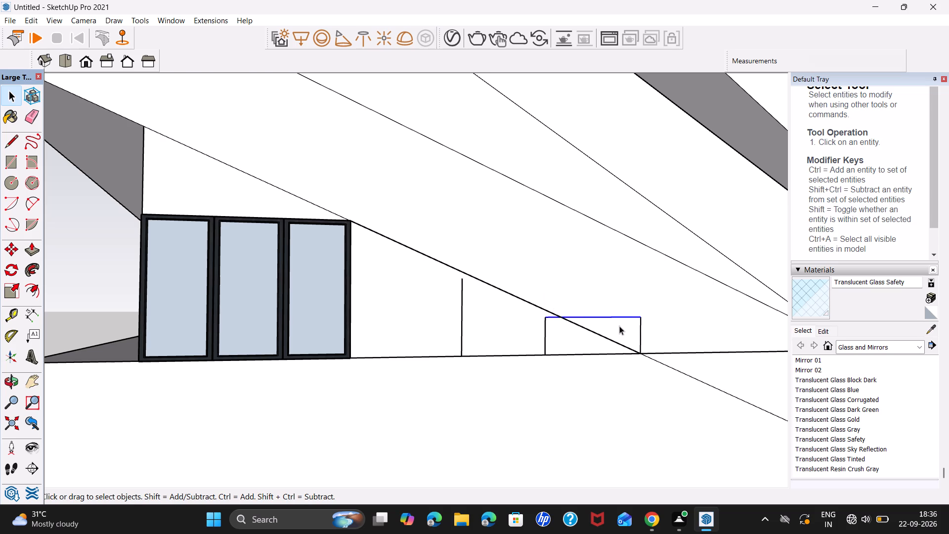
click(641, 339)
key(Delete)
Extend the tops of both vertical dividers with short lines up to the sloping line.
key(l)
click(546, 319)
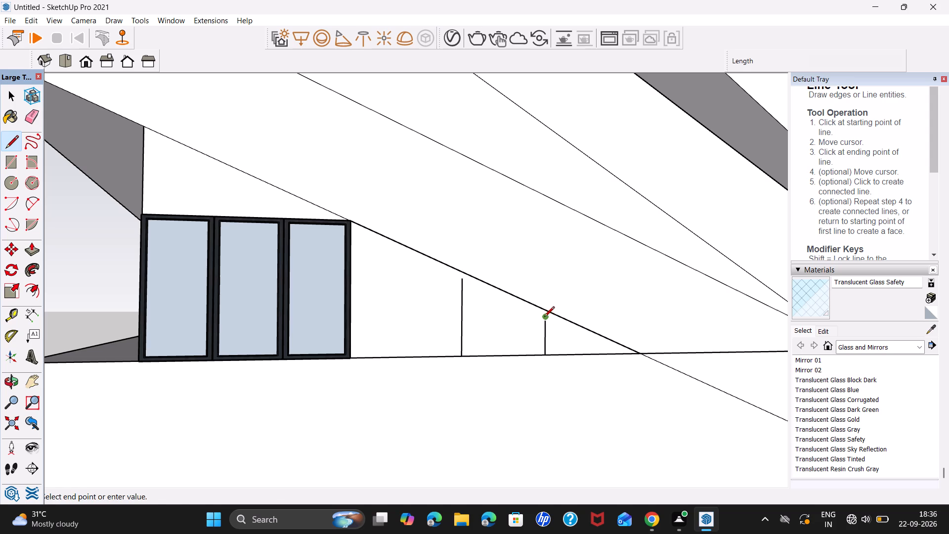
click(543, 310)
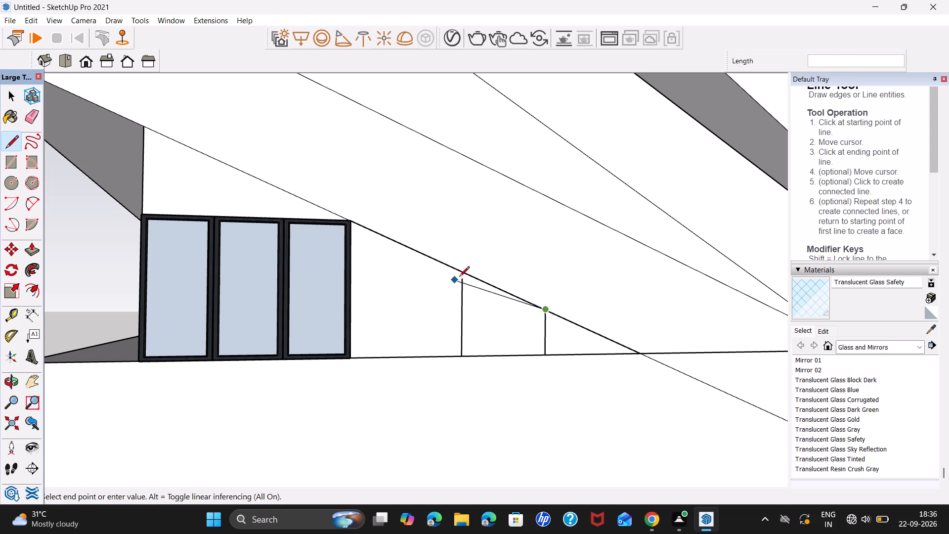
key(space)
key(l)
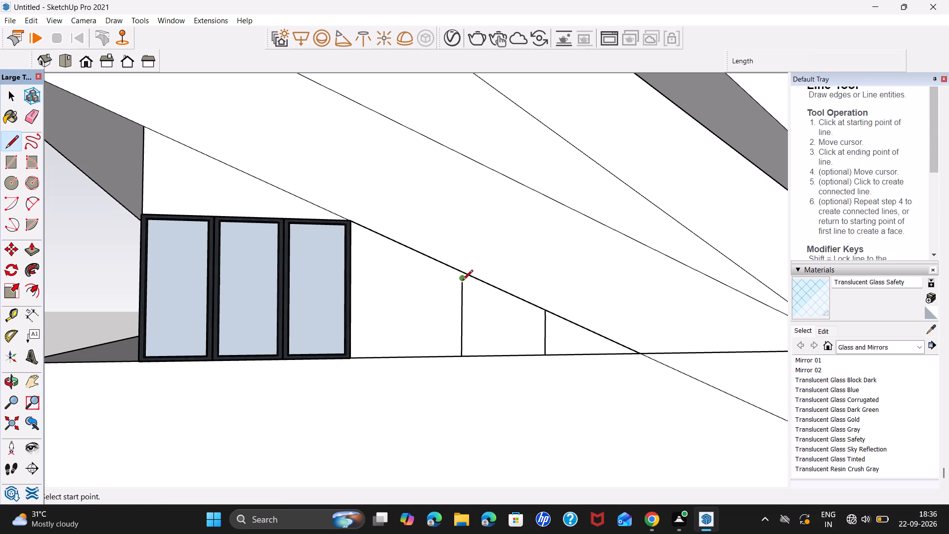
click(463, 281)
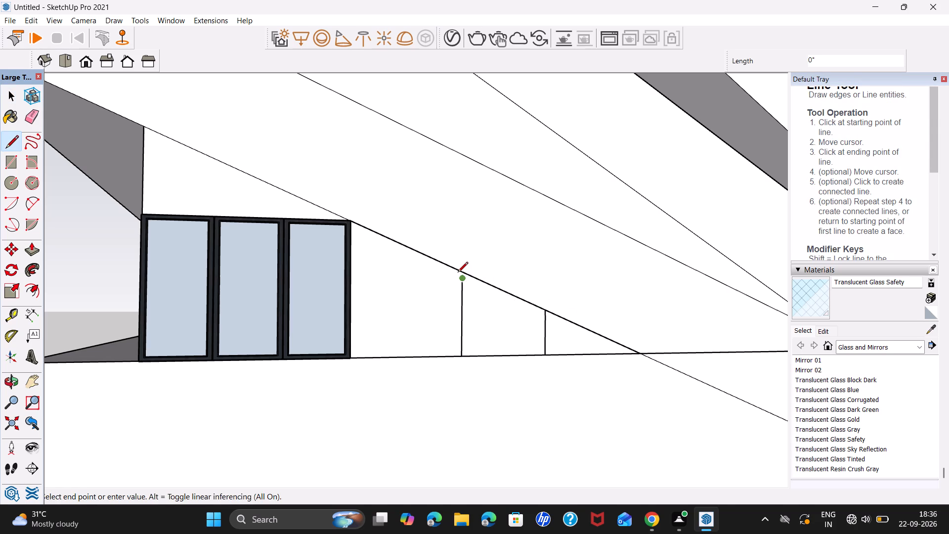
scroll(457, 274, up, 5)
click(465, 268)
key(space)
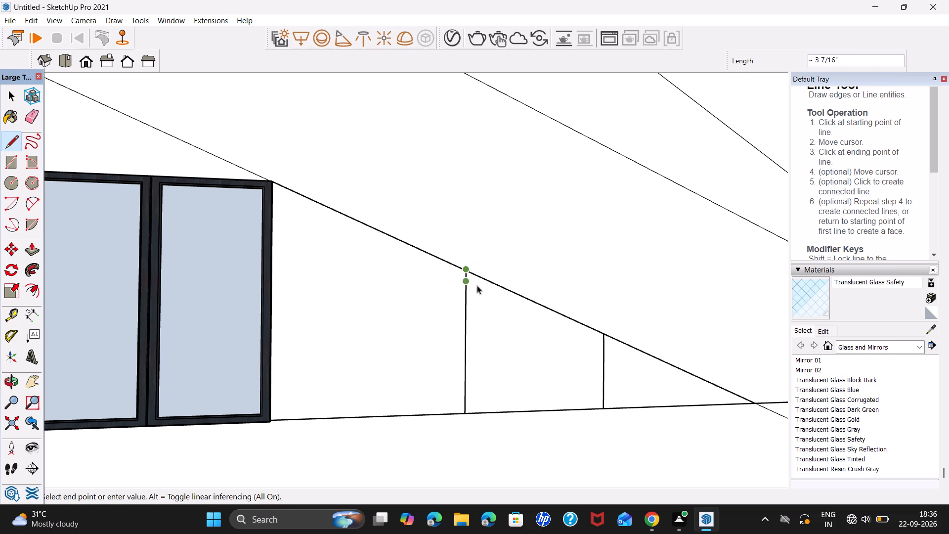
Paint the wall face around the frame and dividers beneath the lowest slab with Translucent Glass Safety.
click(513, 340)
click(412, 345)
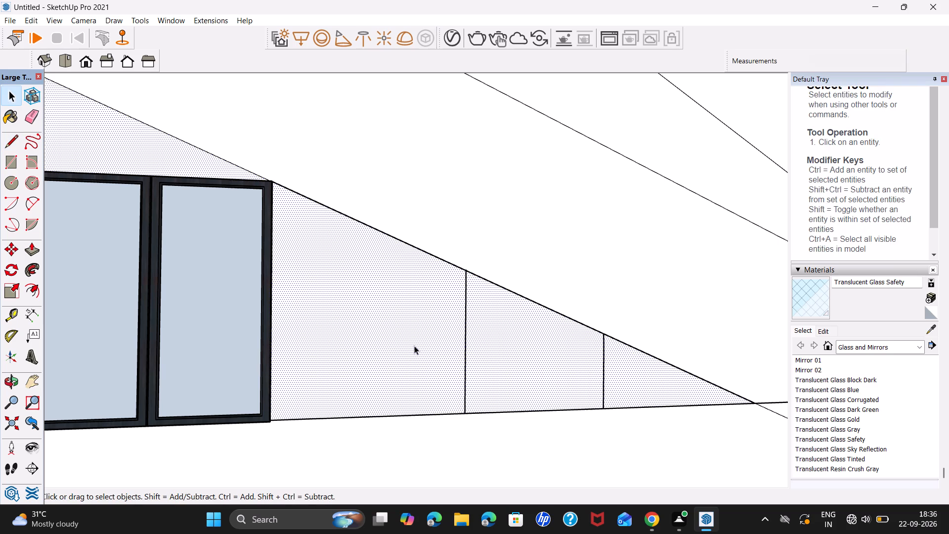
triple_click(414, 346)
click(419, 348)
scroll(543, 360, down, 7)
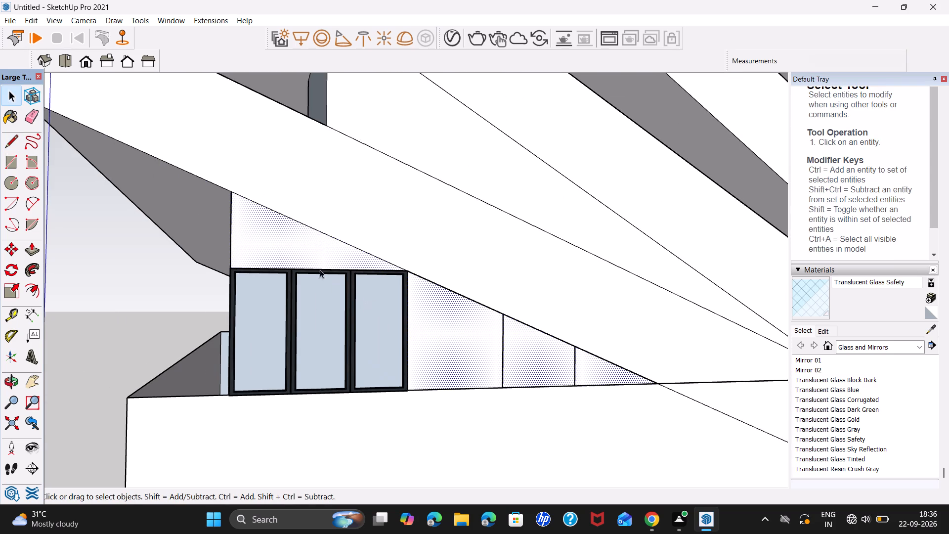
click(804, 308)
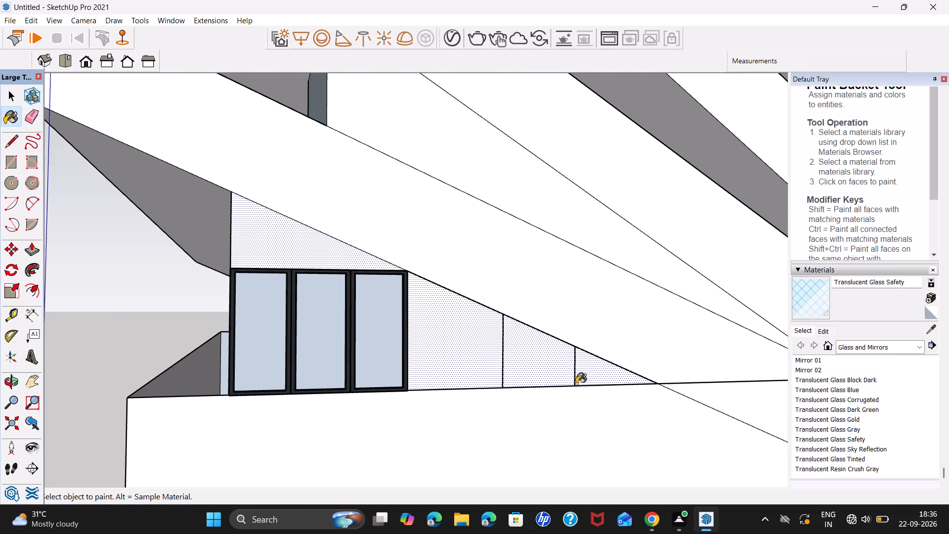
click(548, 366)
scroll(425, 366, down, 2)
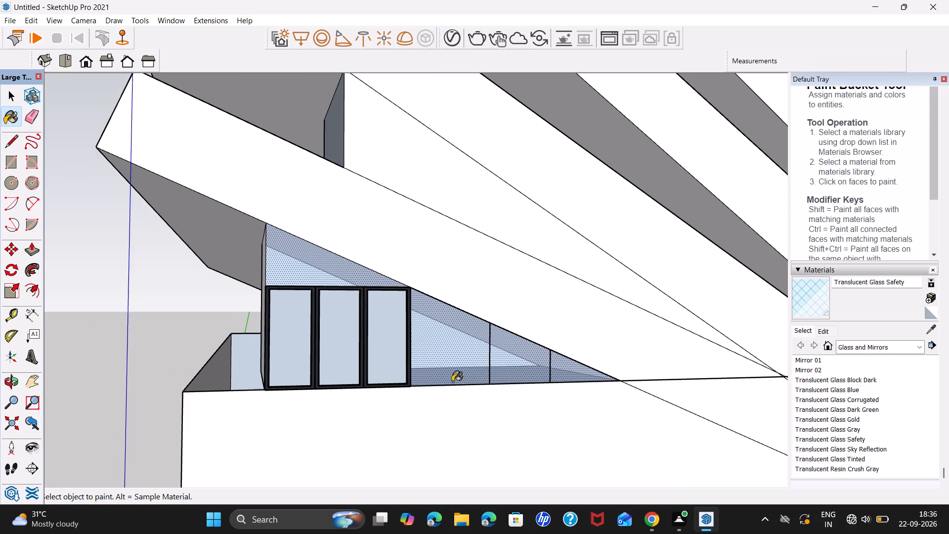
key(space)
Paint the triangular wall between the two lowest slabs with Translucent Glass Safety.
scroll(527, 391, down, 4)
middle_drag(548, 410, 351, 346)
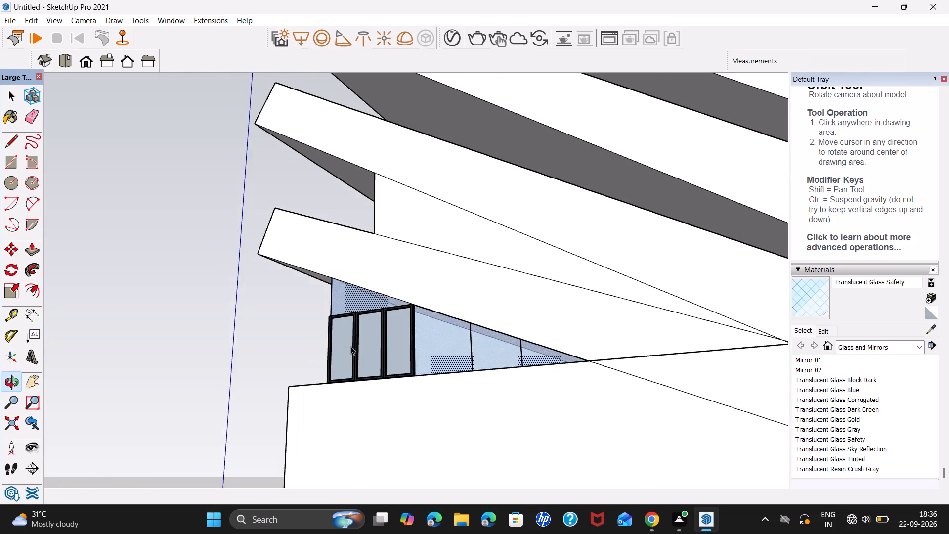
scroll(359, 348, down, 4)
click(479, 291)
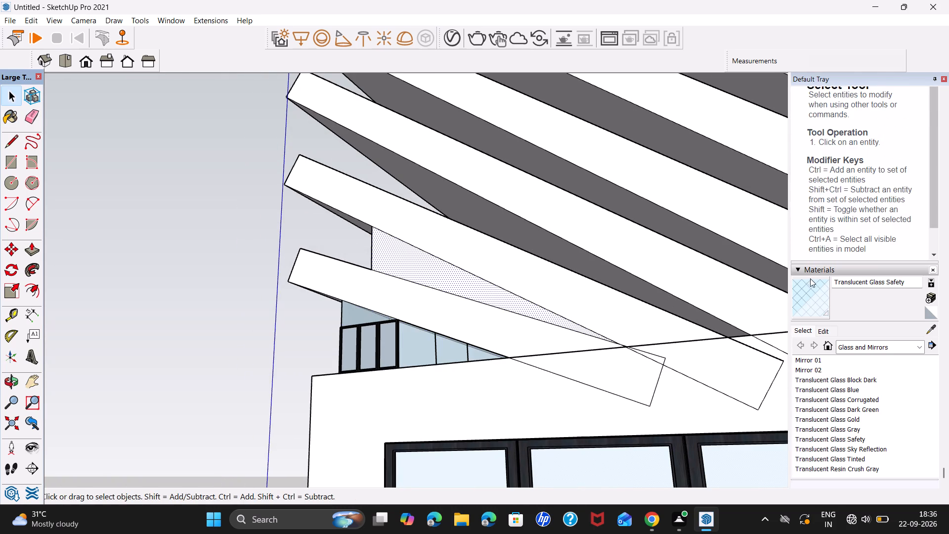
click(816, 280)
click(454, 280)
scroll(521, 310, down, 6)
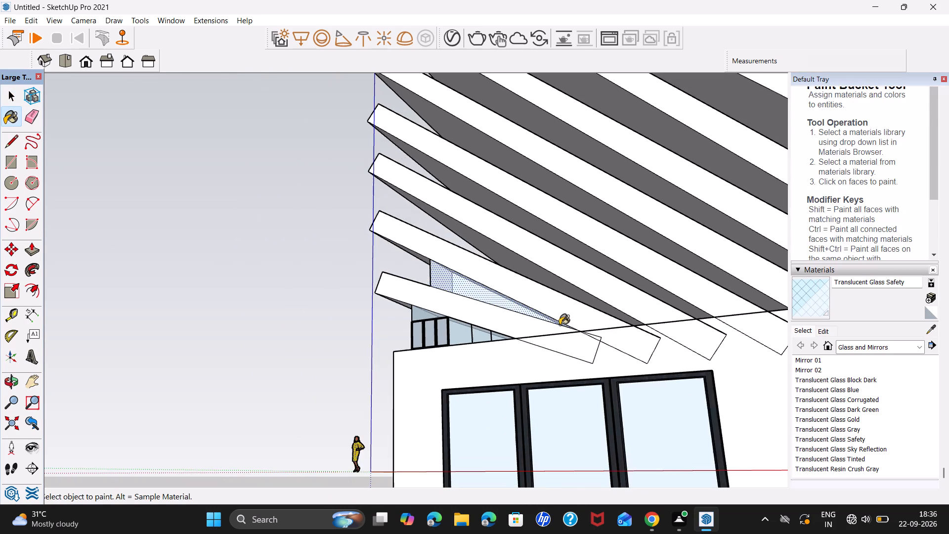
scroll(599, 341, down, 5)
key(space)
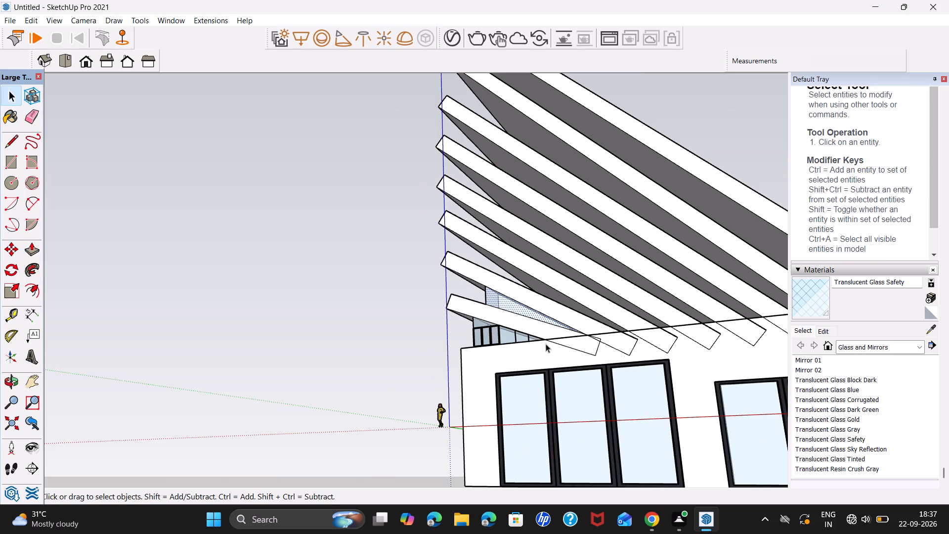
Examine the building's slabs, sloped roof windows, ground-floor glazing and front opening from several sides.
click(331, 343)
scroll(533, 329, down, 6)
middle_drag(620, 353, 474, 429)
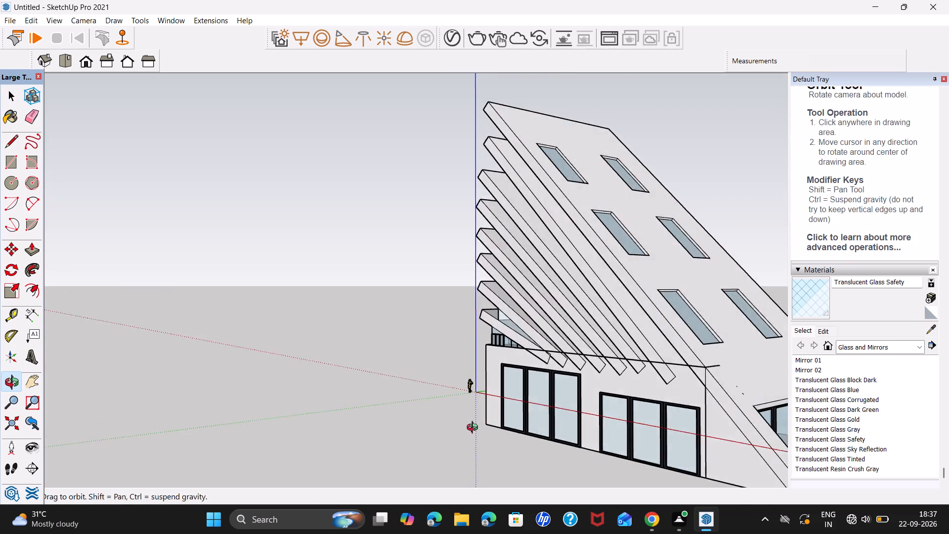
middle_drag(474, 429, 439, 429)
scroll(549, 412, down, 1)
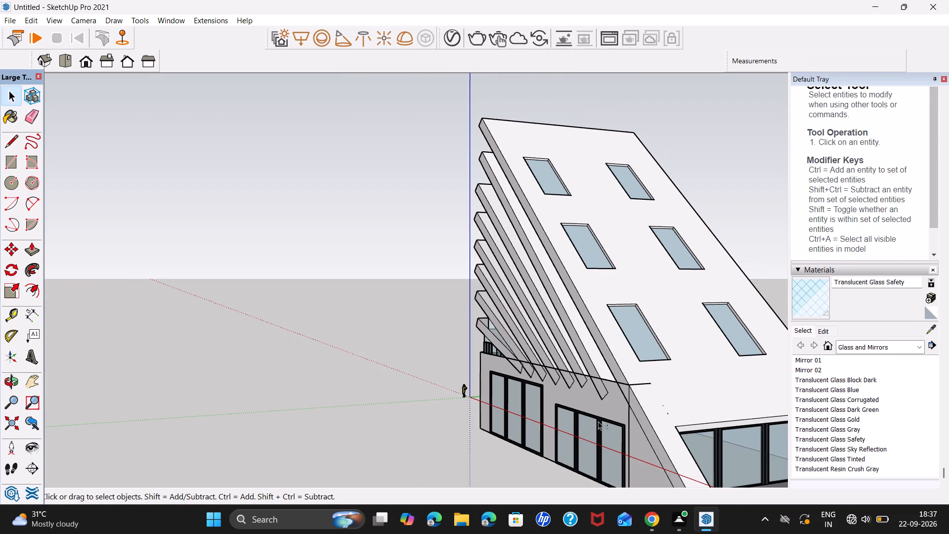
shift+middle_drag(598, 421, 447, 334)
middle_drag(446, 366, 549, 377)
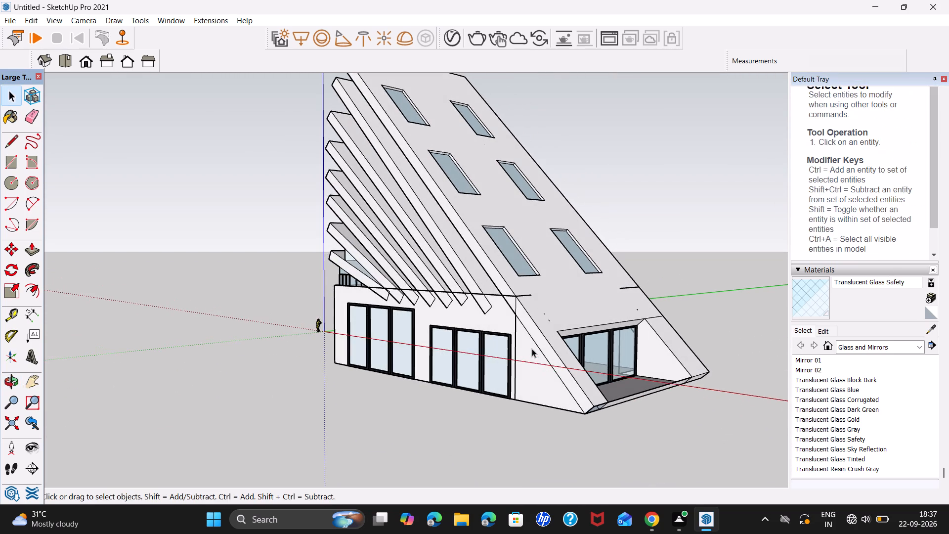
scroll(532, 349, up, 3)
shift+middle_drag(532, 349, 533, 402)
shift+scroll(533, 402, down, 4)
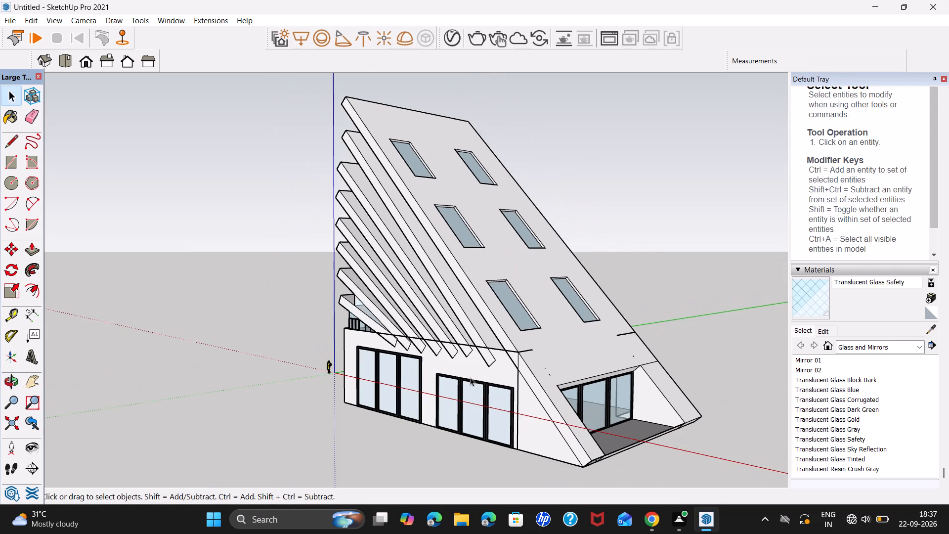
shift+middle_drag(408, 335, 406, 356)
scroll(406, 357, up, 3)
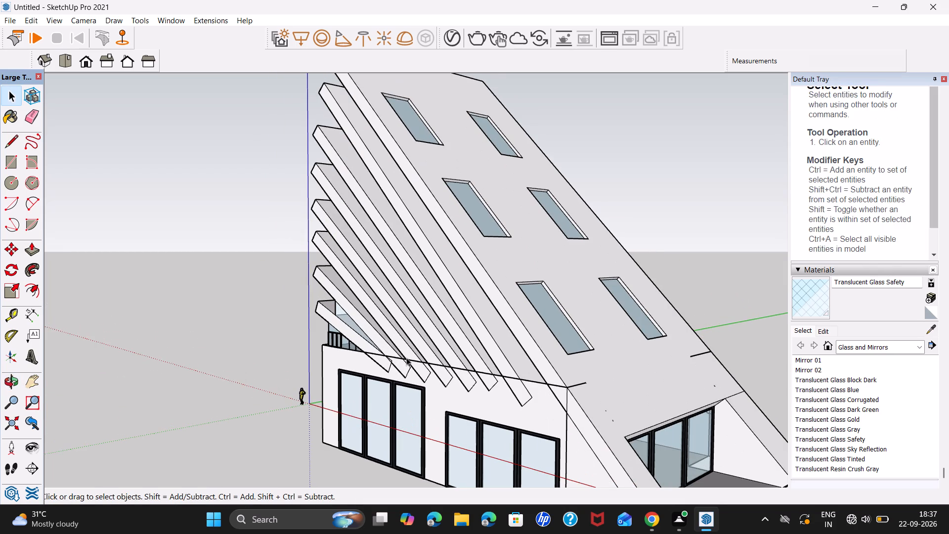
middle_drag(475, 388, 557, 356)
scroll(572, 375, down, 5)
middle_drag(604, 382, 529, 393)
middle_drag(563, 382, 447, 399)
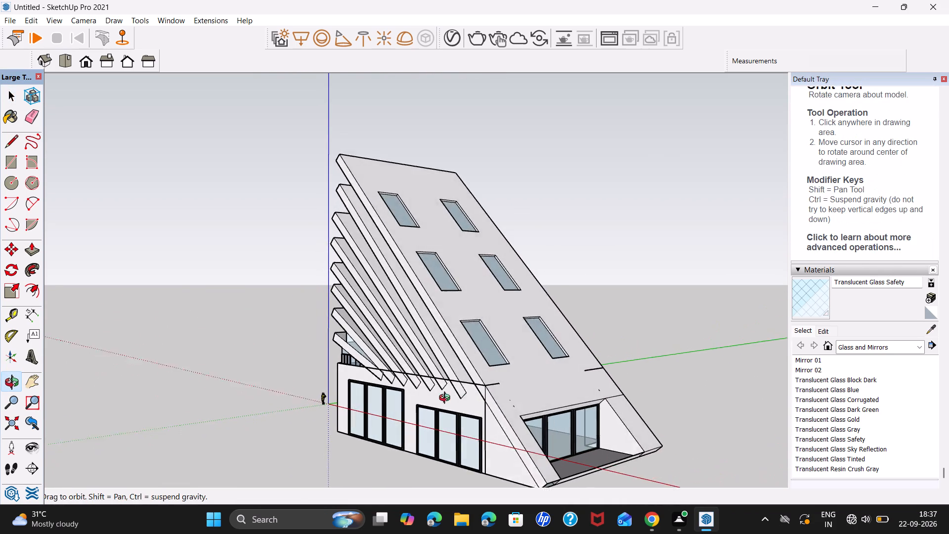
middle_drag(447, 399, 445, 399)
middle_drag(444, 402, 451, 351)
middle_drag(517, 381, 501, 391)
scroll(494, 393, up, 1)
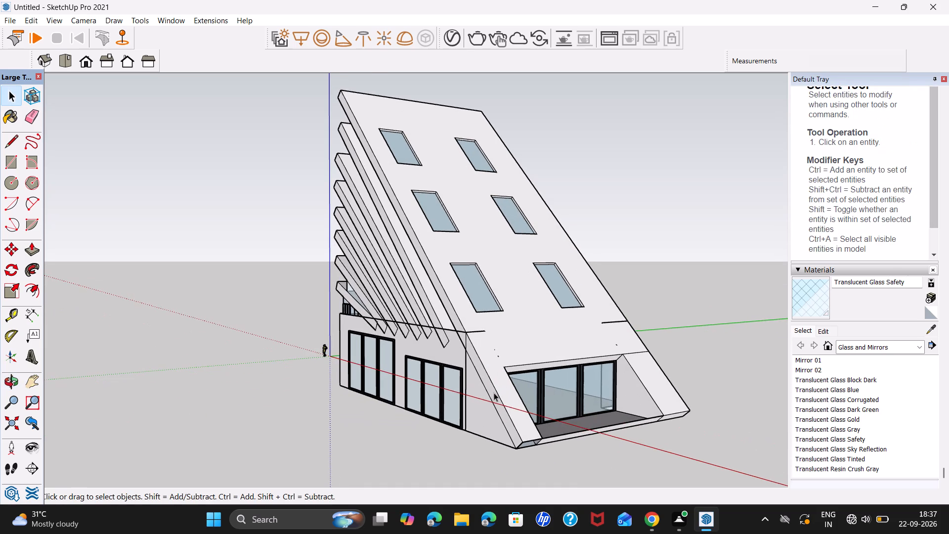
scroll(494, 393, up, 1)
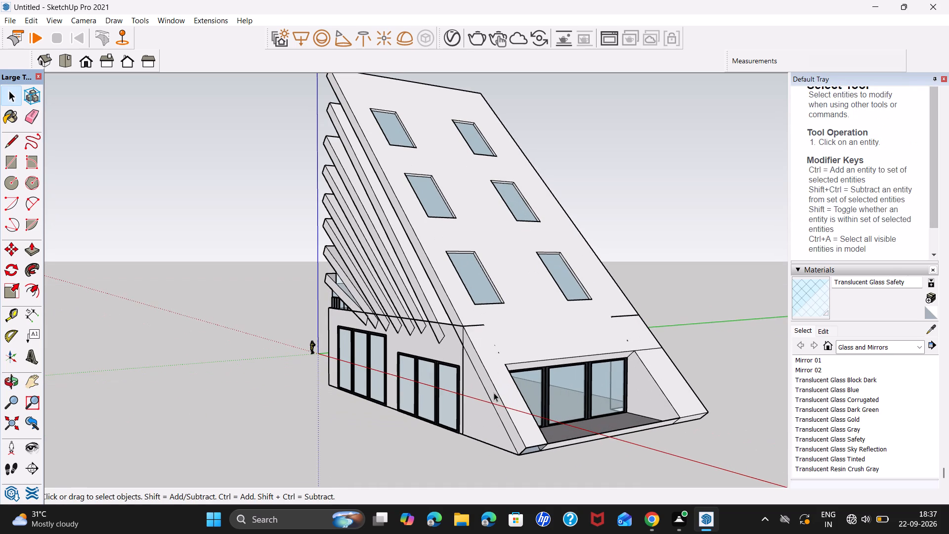
middle_drag(465, 377, 553, 378)
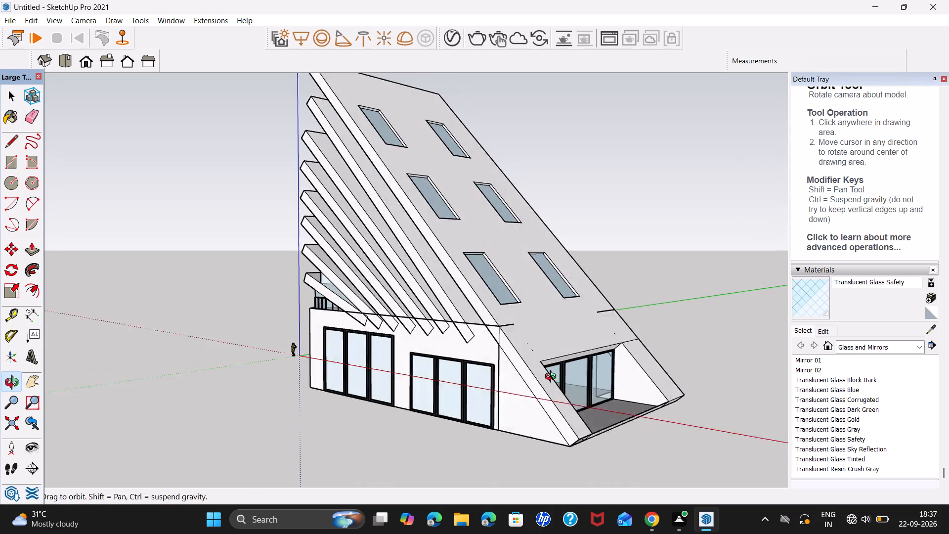
middle_drag(553, 378, 678, 361)
middle_drag(504, 358, 544, 358)
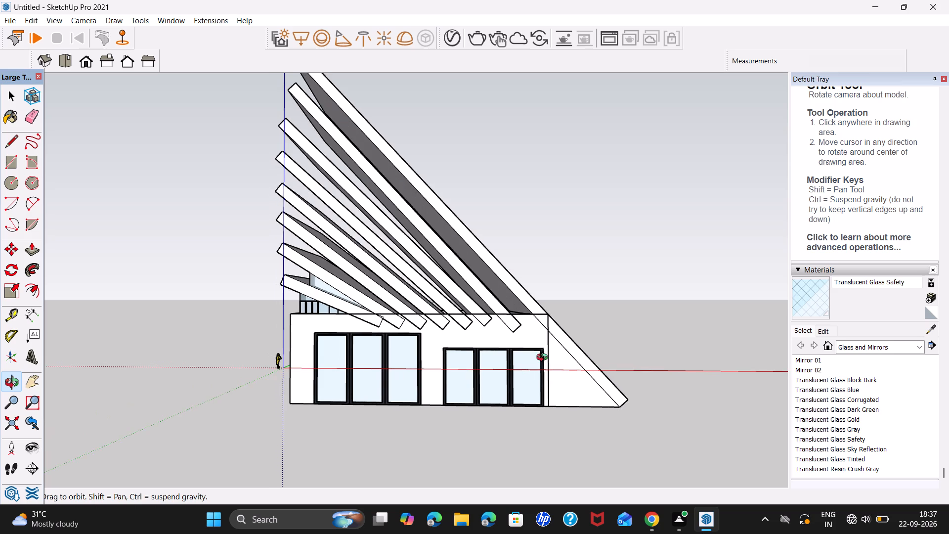
middle_drag(544, 358, 536, 357)
scroll(11, 306, down, 1)
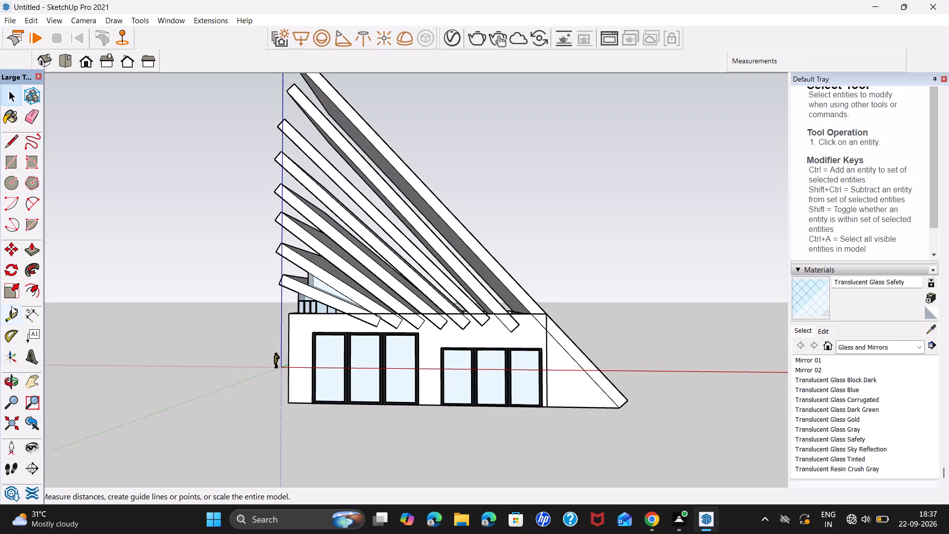
scroll(11, 306, down, 3)
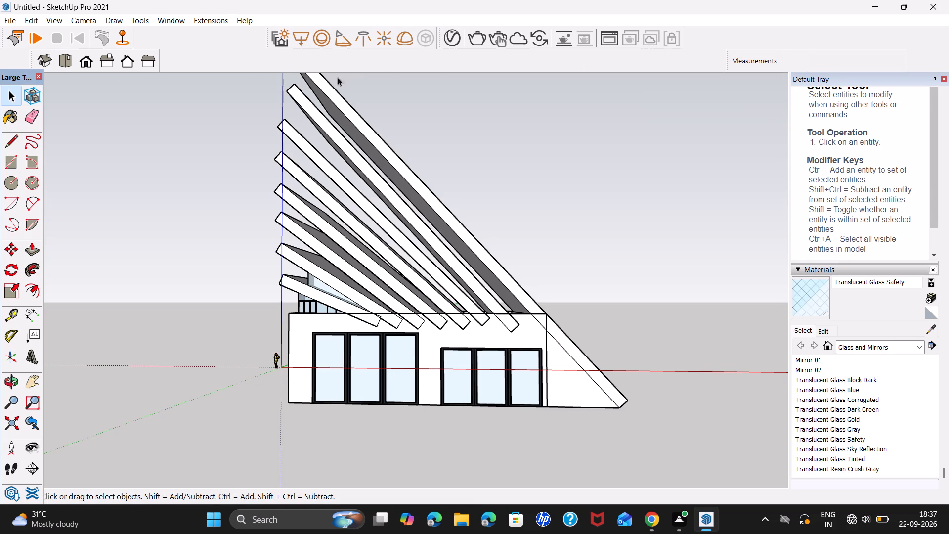
click(44, 60)
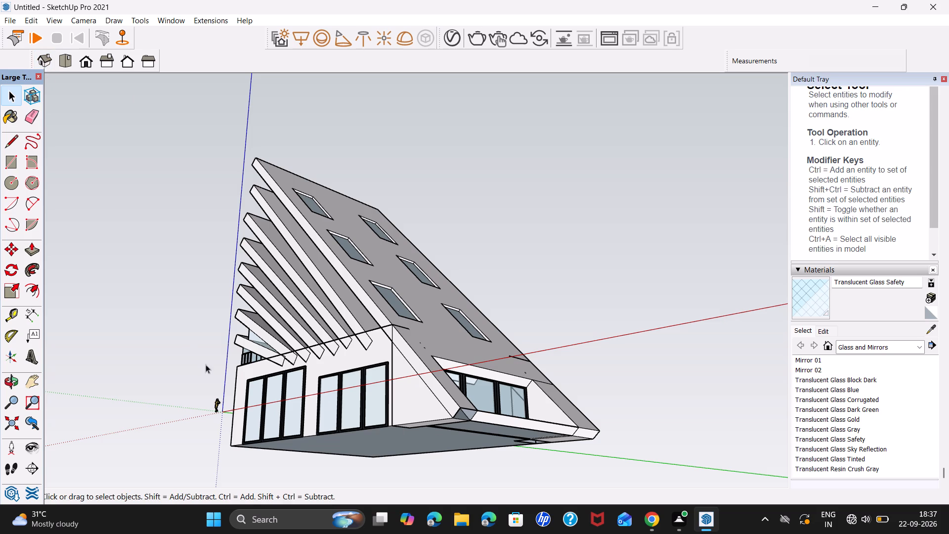
Draw a rectangle about 120' 5" by 81' 4" across the building's underside, from the rear corner to the opposite front corner.
middle_drag(372, 445, 347, 351)
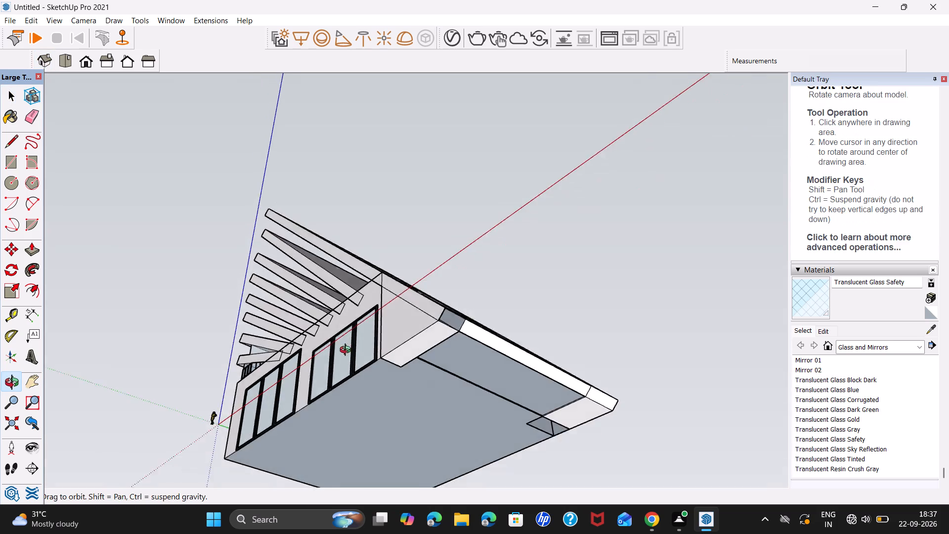
middle_drag(347, 351, 269, 292)
scroll(305, 313, down, 6)
middle_drag(390, 409, 364, 359)
key(r)
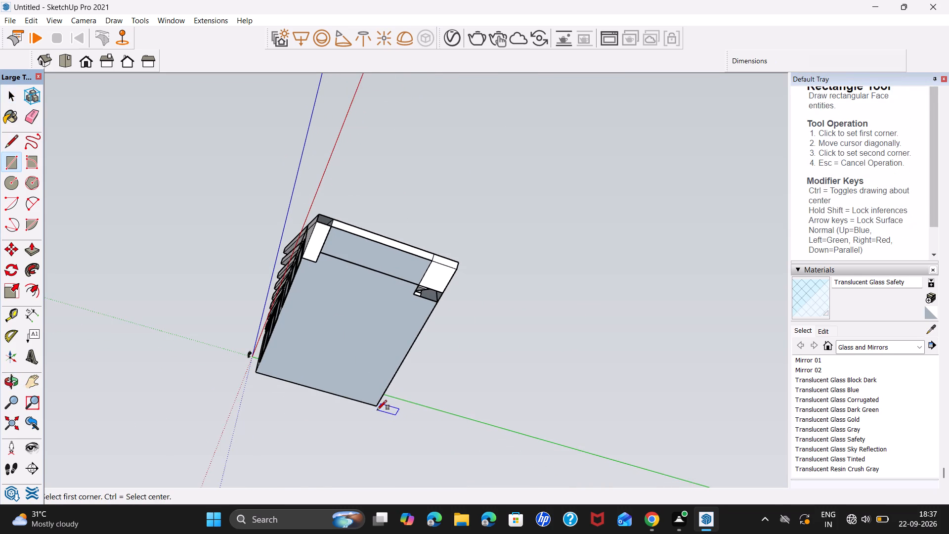
click(377, 405)
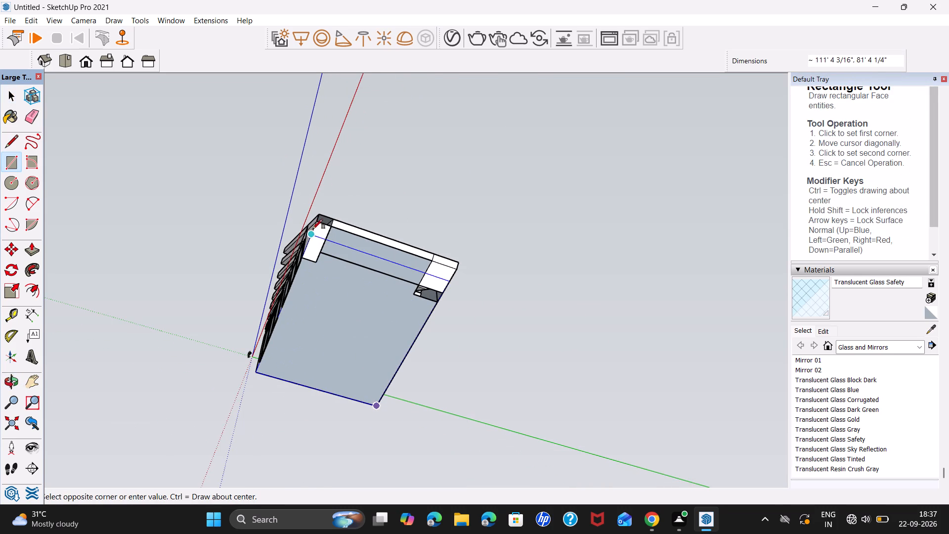
click(314, 223)
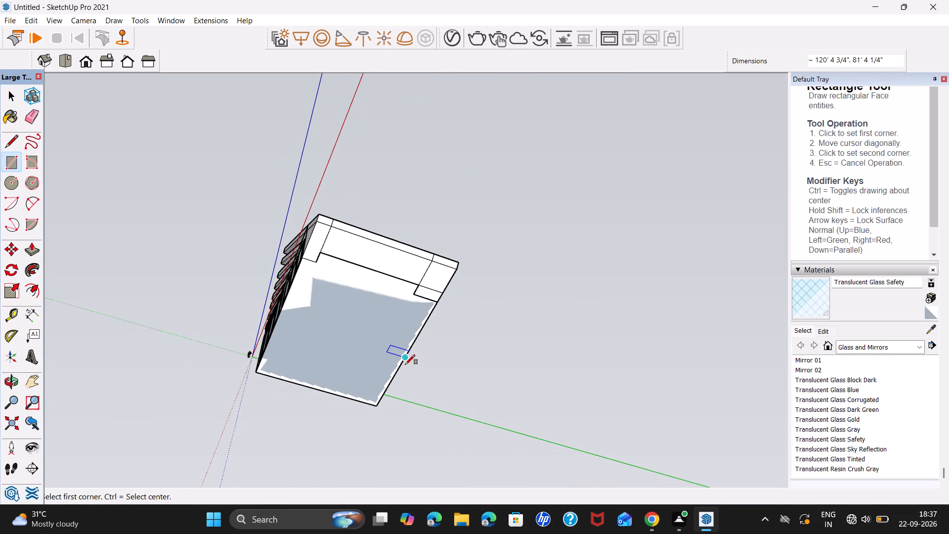
Push/Pull the main underside face downward 4" as a thin base slab.
key(space)
key(p)
click(352, 354)
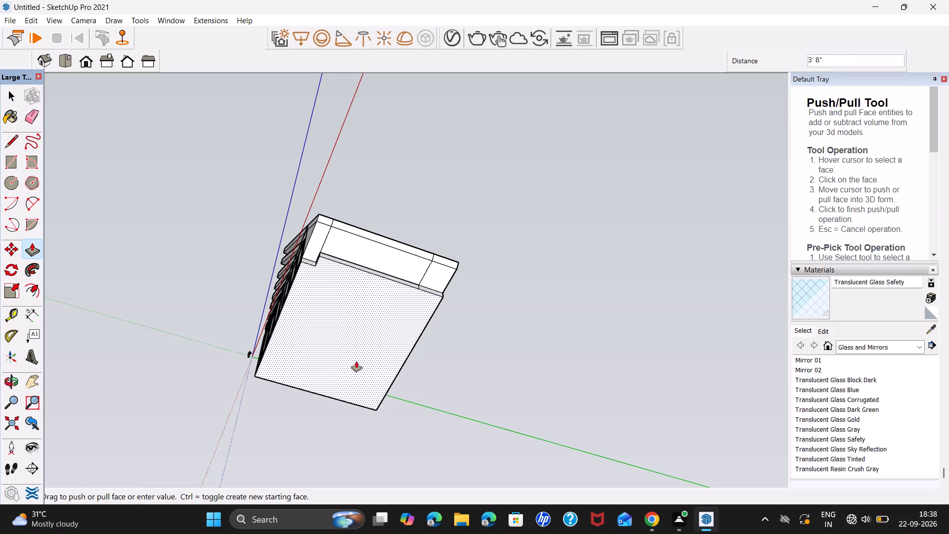
key(4)
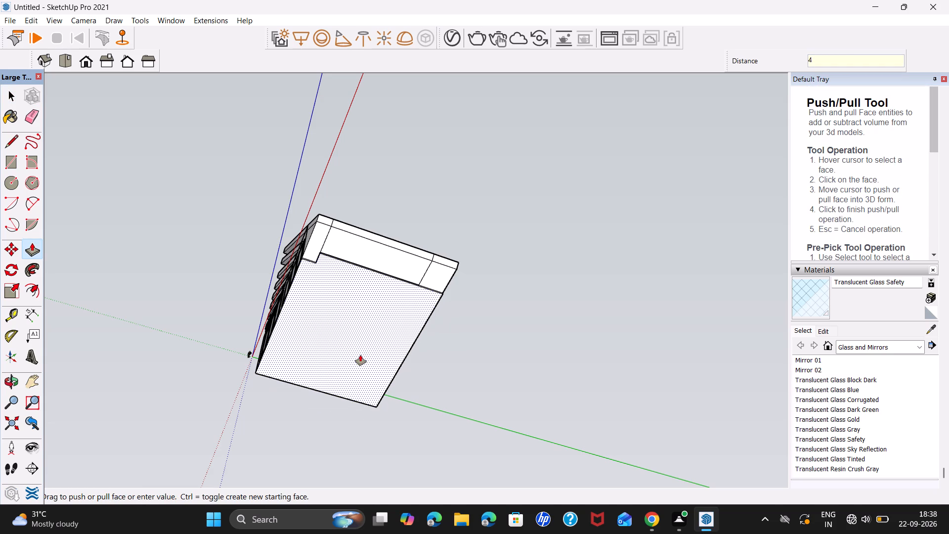
key(Return)
Extend the middle strip of the base slab's front edge about 41' 2" outward beyond the sloped front.
middle_drag(359, 306, 315, 394)
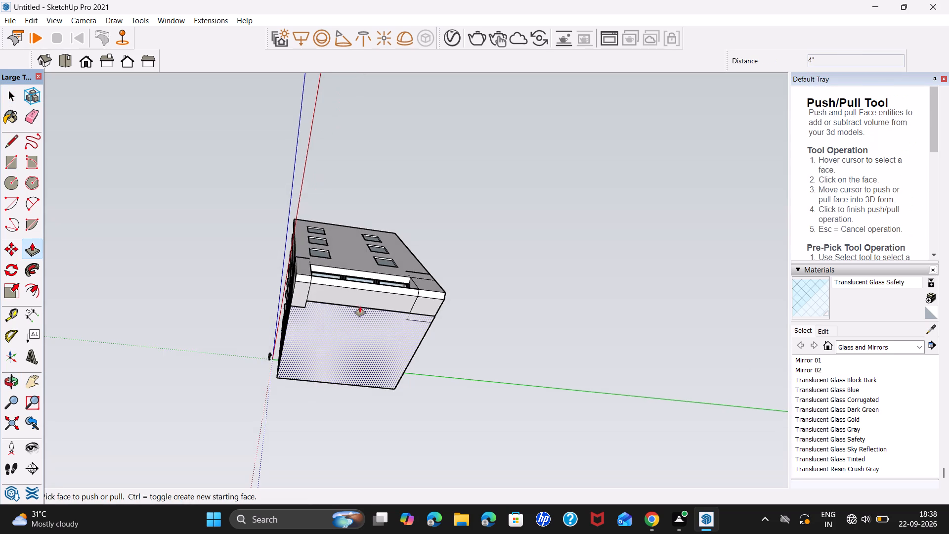
scroll(358, 304, up, 13)
middle_drag(354, 319, 354, 351)
scroll(354, 353, up, 10)
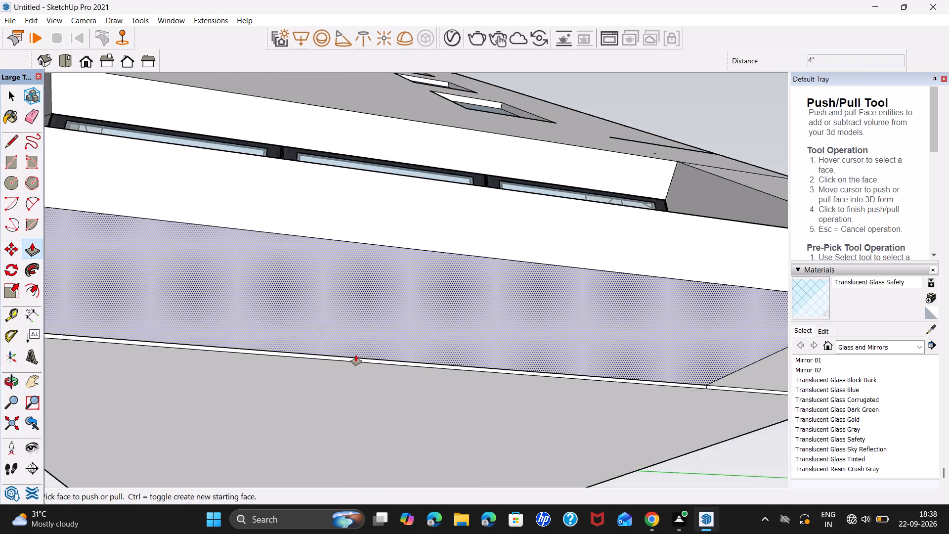
scroll(356, 355, up, 3)
click(361, 364)
scroll(443, 277, down, 14)
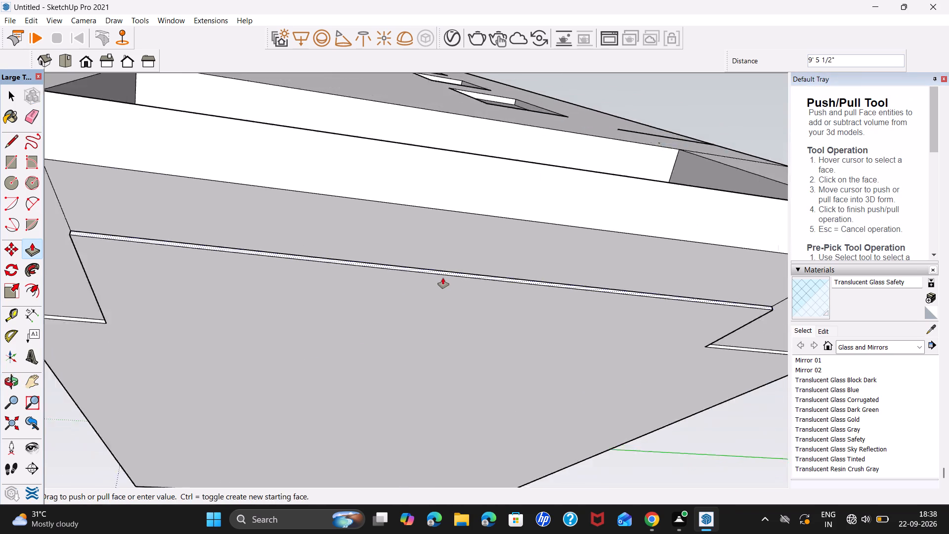
scroll(443, 278, down, 2)
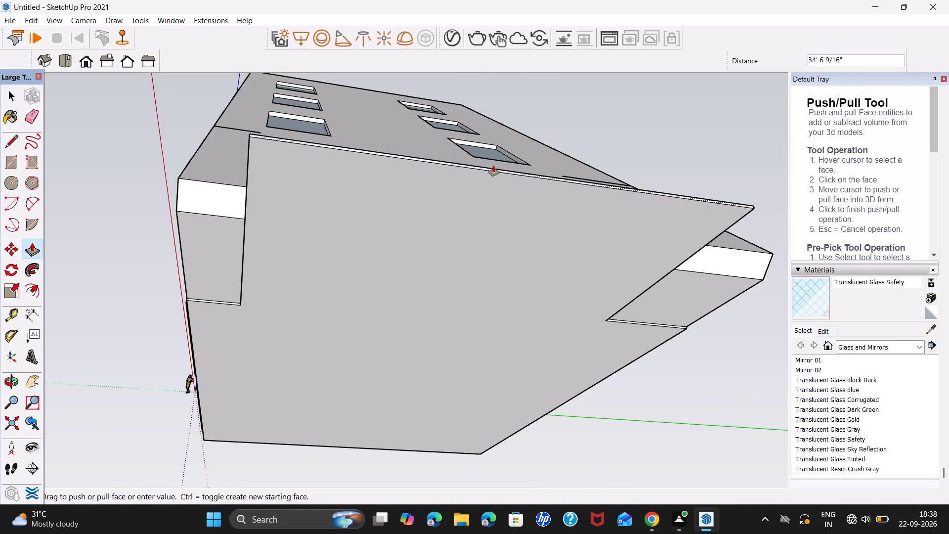
click(503, 119)
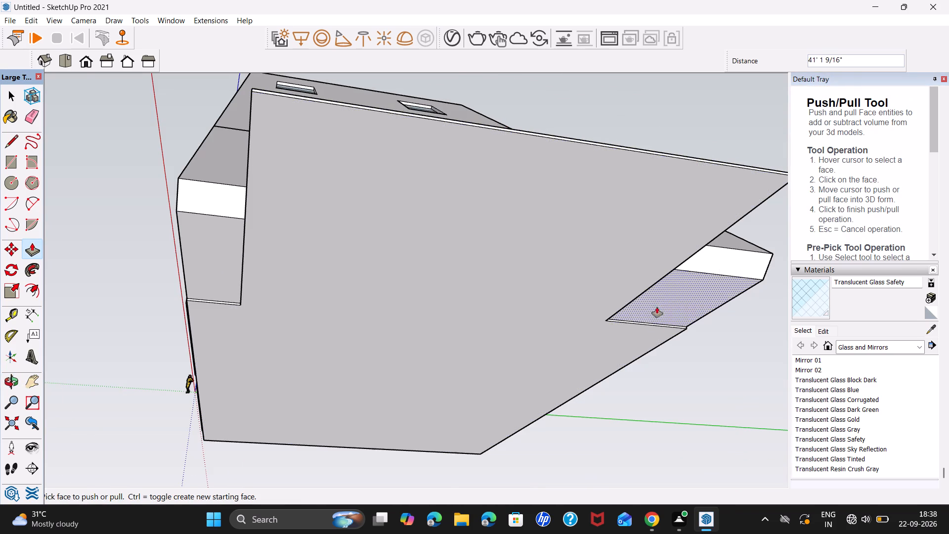
Extend the base slab's short front edge strip on the side away from the windowed wall about 41' 2", flush with the middle strip.
scroll(657, 324, up, 7)
click(657, 324)
scroll(691, 195, down, 3)
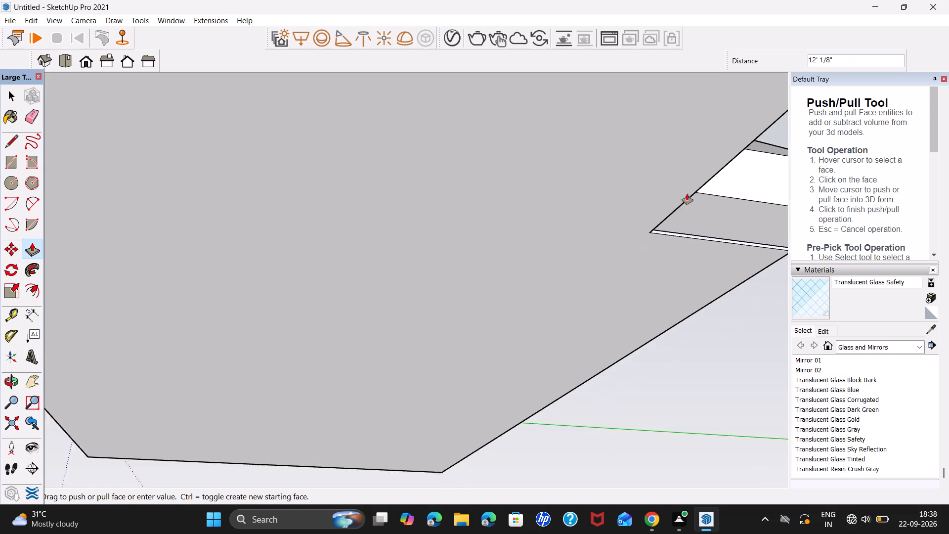
scroll(687, 194, down, 17)
click(716, 149)
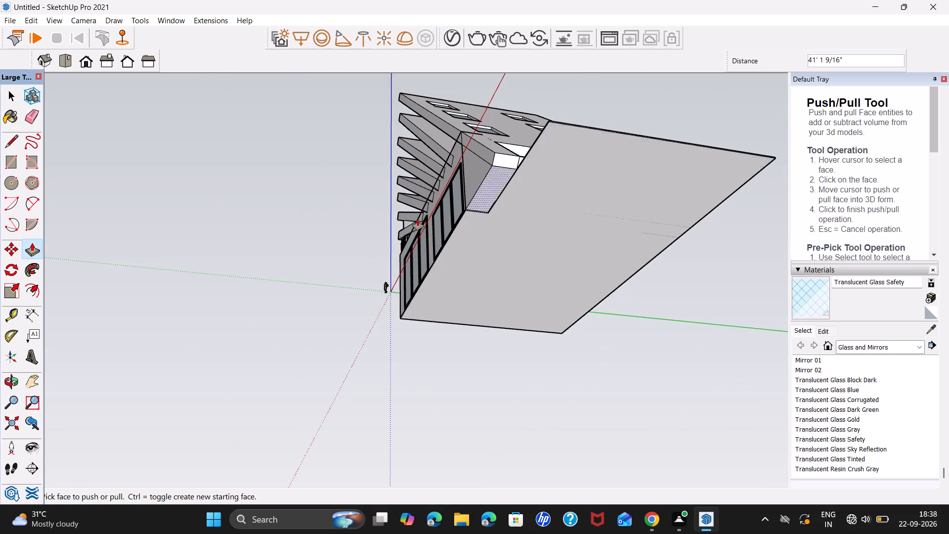
Extend the remaining short front edge strip beside the windowed side wall flush with the rest of the base slab.
scroll(485, 204, up, 14)
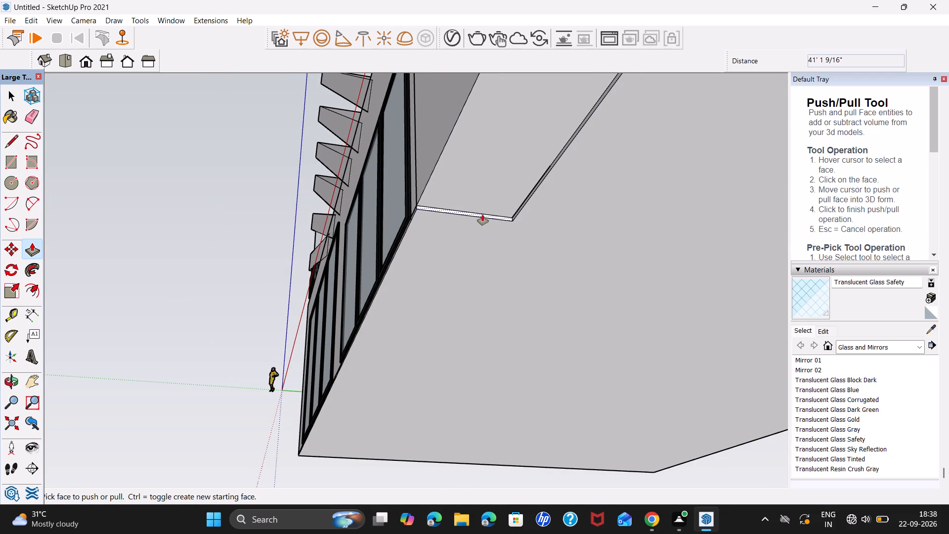
click(482, 215)
scroll(530, 157, down, 19)
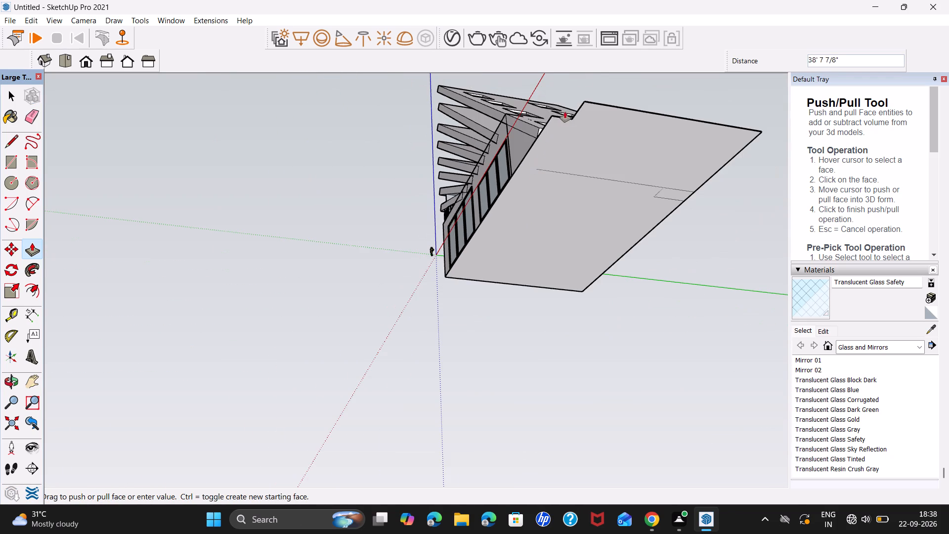
click(591, 100)
Extend the base slab's side edge beyond the last window of the side wall about 28' 10" outward.
middle_drag(544, 234, 557, 238)
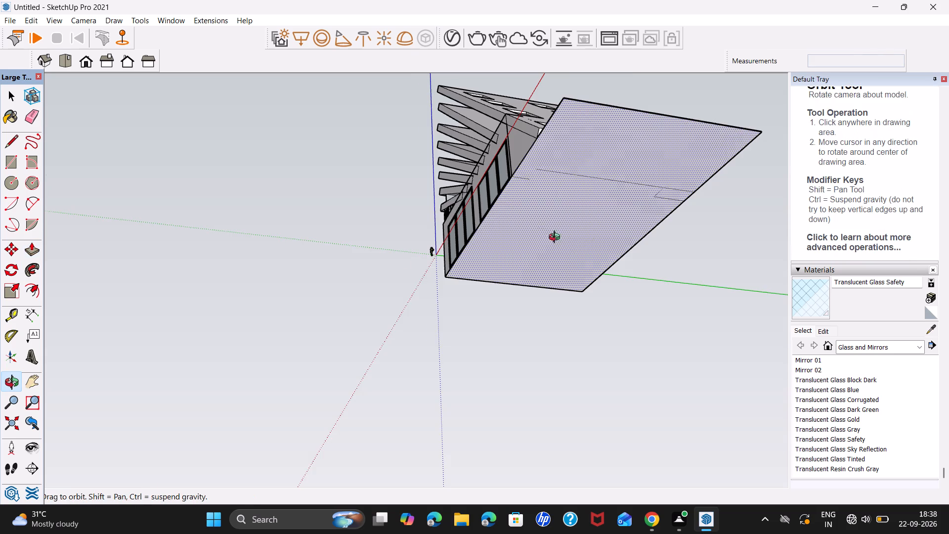
middle_drag(557, 238, 758, 234)
middle_drag(540, 259, 569, 423)
scroll(584, 334, up, 12)
scroll(596, 298, up, 14)
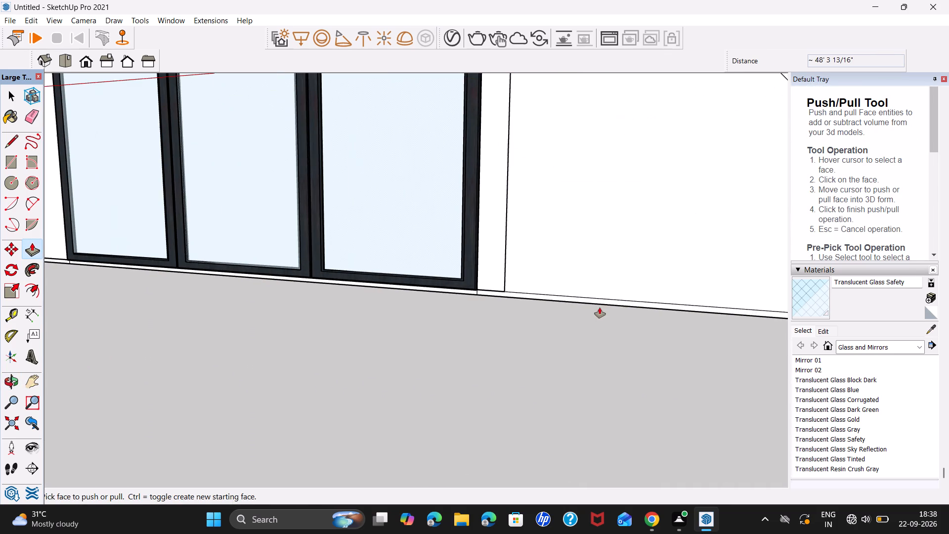
click(604, 304)
scroll(371, 414, down, 6)
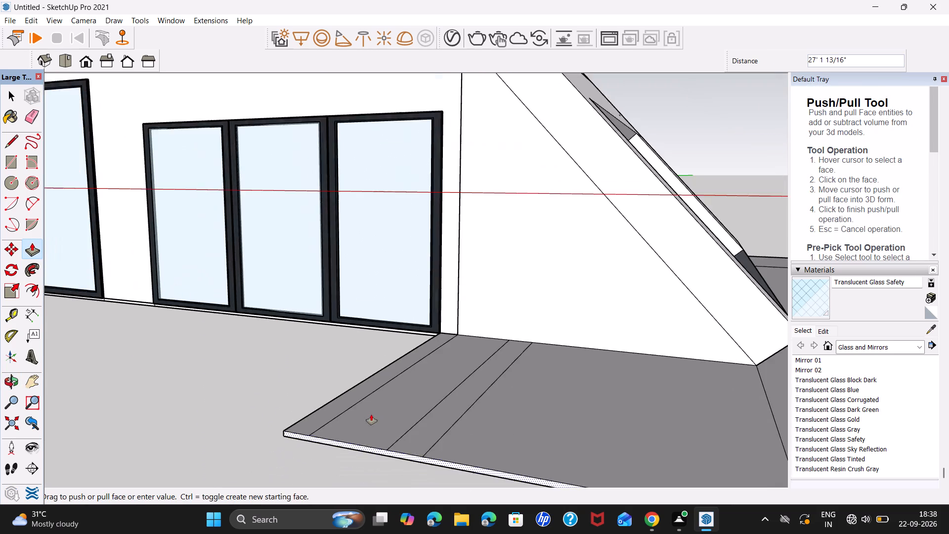
scroll(371, 414, down, 9)
click(365, 420)
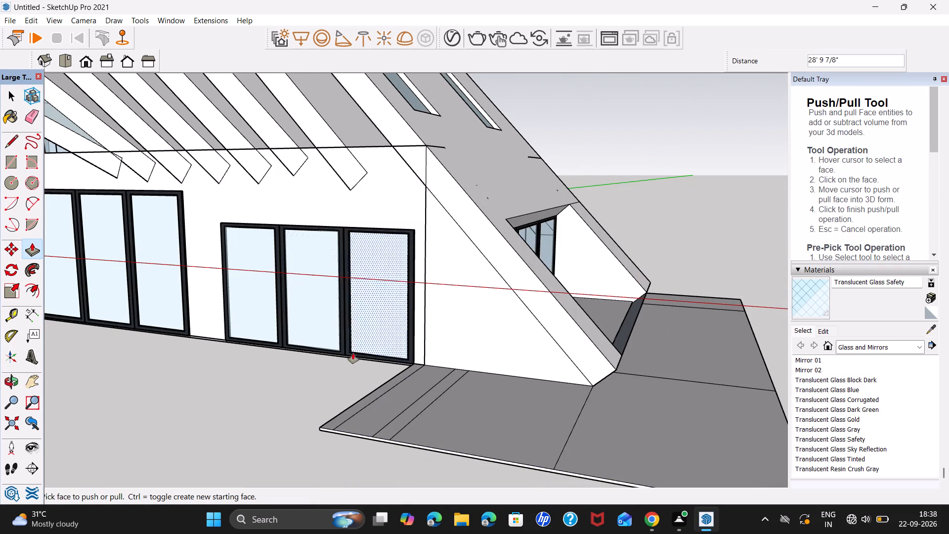
Undo the base slab's sideways extension beyond the last window of the side wall.
scroll(349, 367, up, 7)
middle_drag(350, 367, 366, 285)
scroll(364, 296, up, 7)
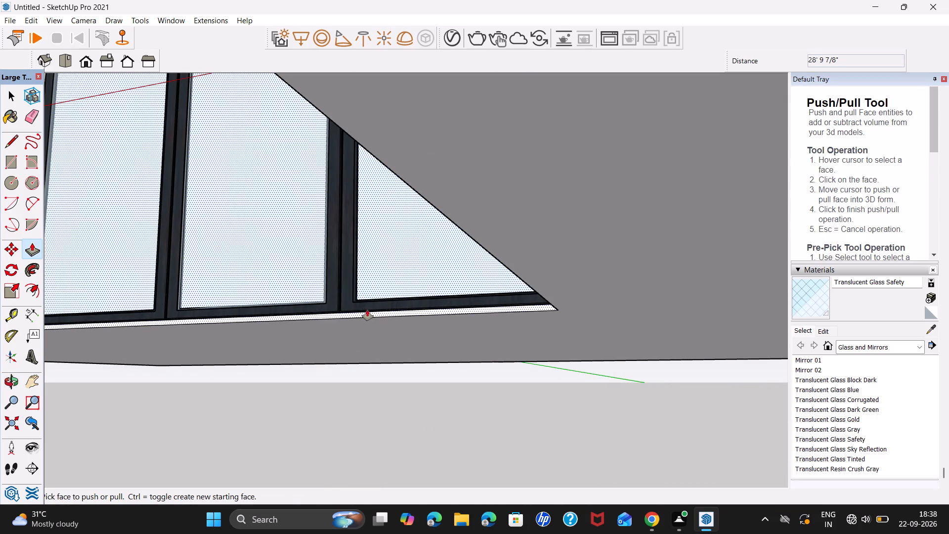
click(369, 312)
scroll(284, 237, down, 17)
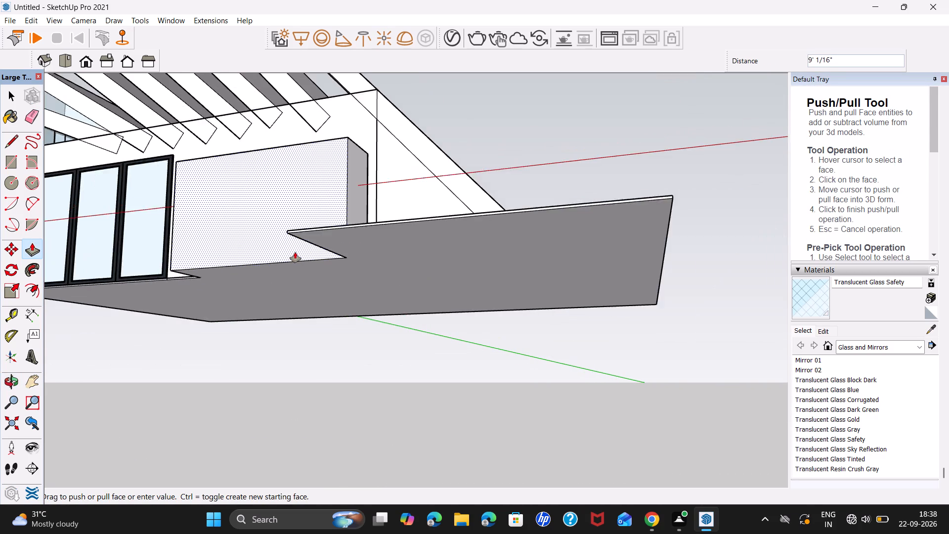
scroll(295, 252, down, 2)
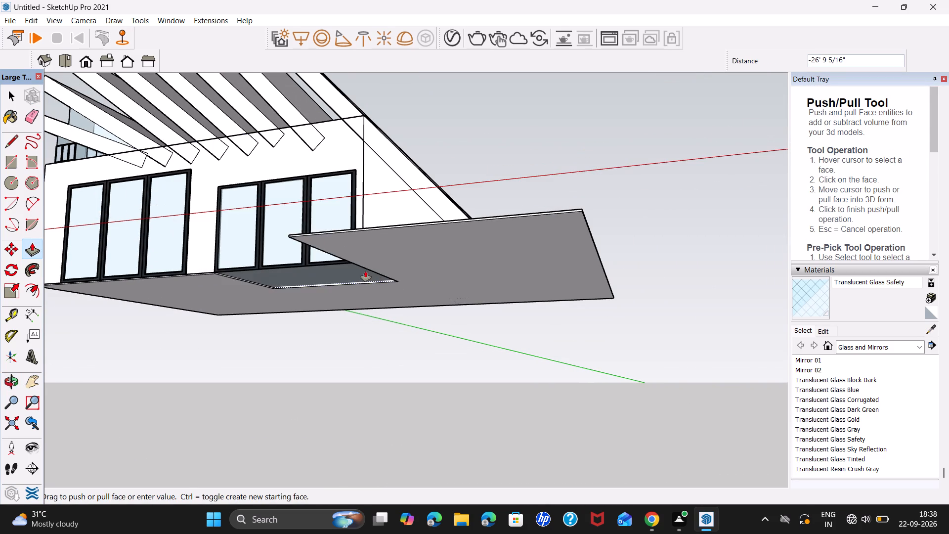
key(ctrl+z)
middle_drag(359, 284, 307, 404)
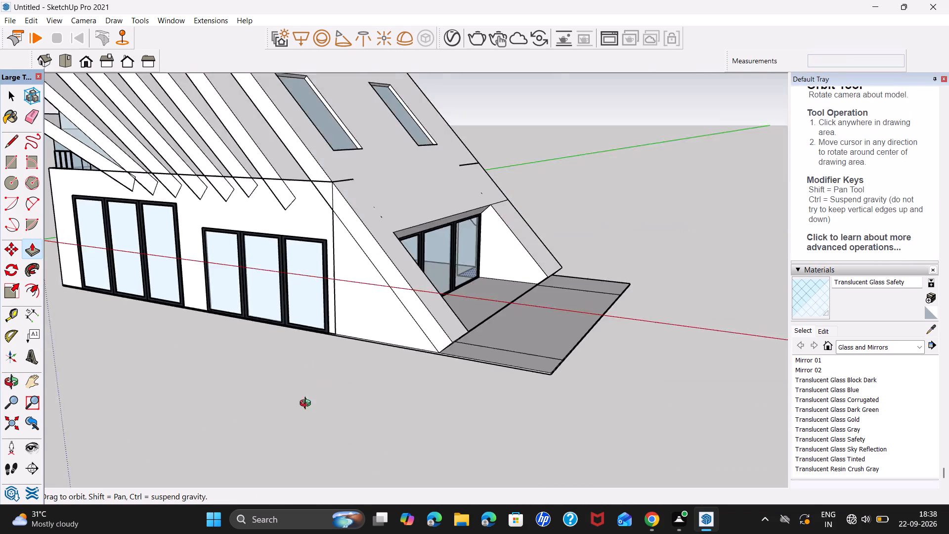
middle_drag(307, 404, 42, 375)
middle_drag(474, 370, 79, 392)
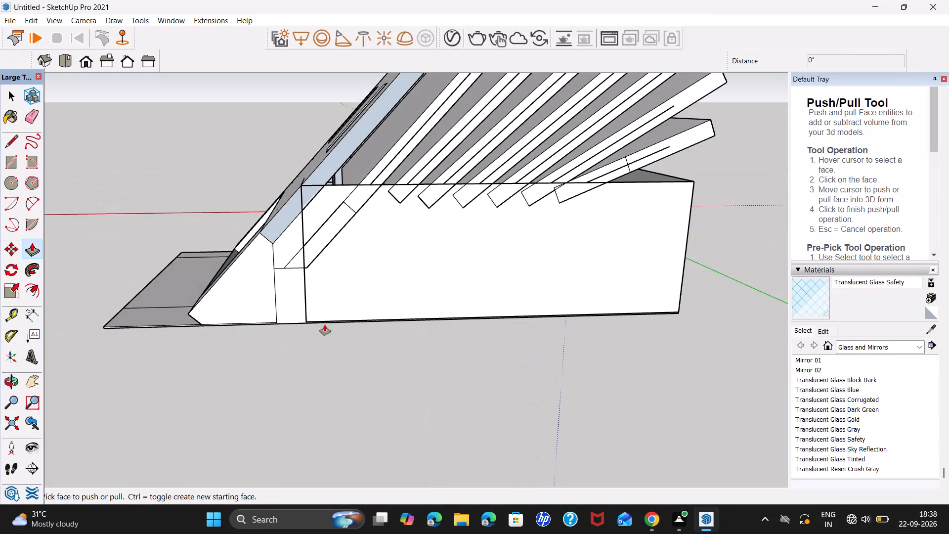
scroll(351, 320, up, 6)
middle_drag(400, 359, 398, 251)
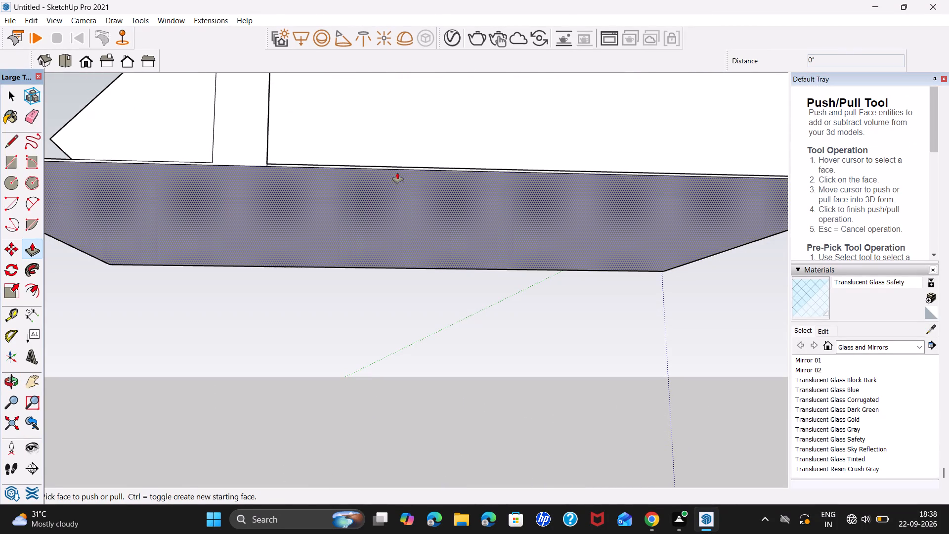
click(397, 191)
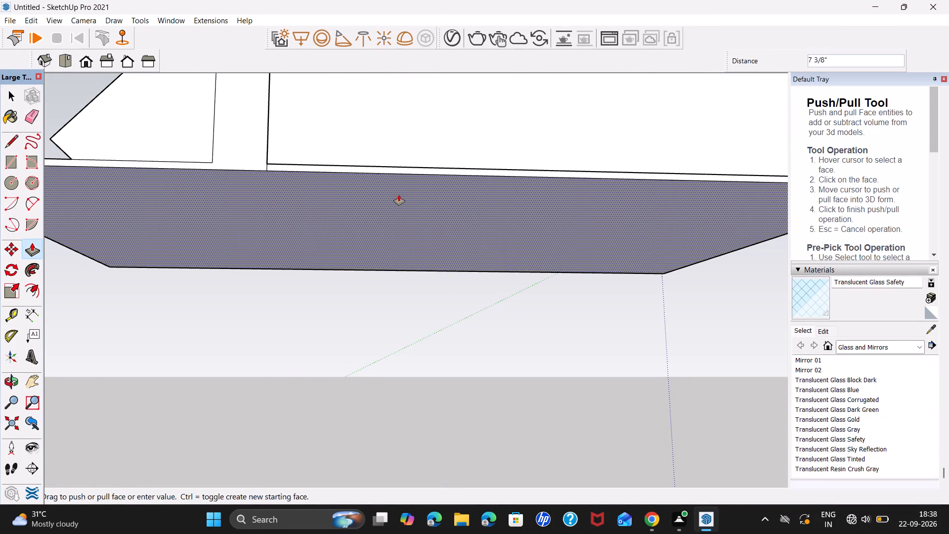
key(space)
Delete the two dividing lines crossing the base slab's extension in front of the sloped legs.
scroll(356, 232, down, 7)
middle_drag(301, 247, 807, 361)
scroll(446, 299, up, 6)
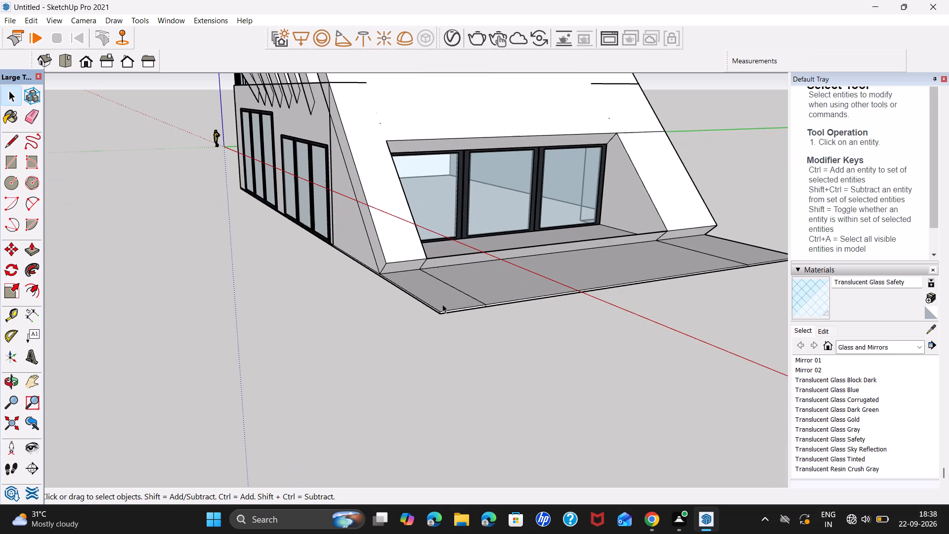
click(464, 297)
click(469, 295)
key(Delete)
click(736, 262)
key(Delete)
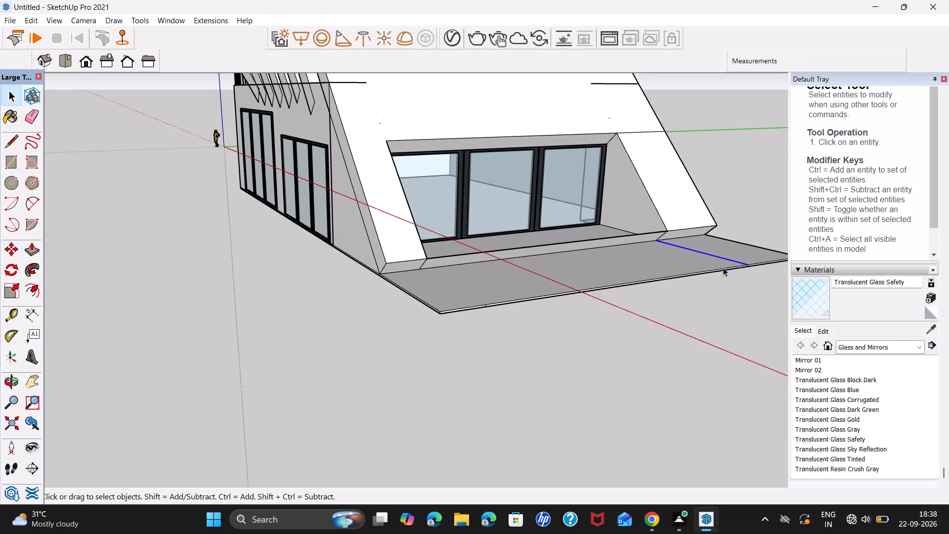
Remove the strip and edge lines along the bottom of the front opening so its floor merges with the base slab.
scroll(502, 315, down, 7)
middle_drag(472, 294, 385, 439)
scroll(482, 378, up, 7)
click(500, 372)
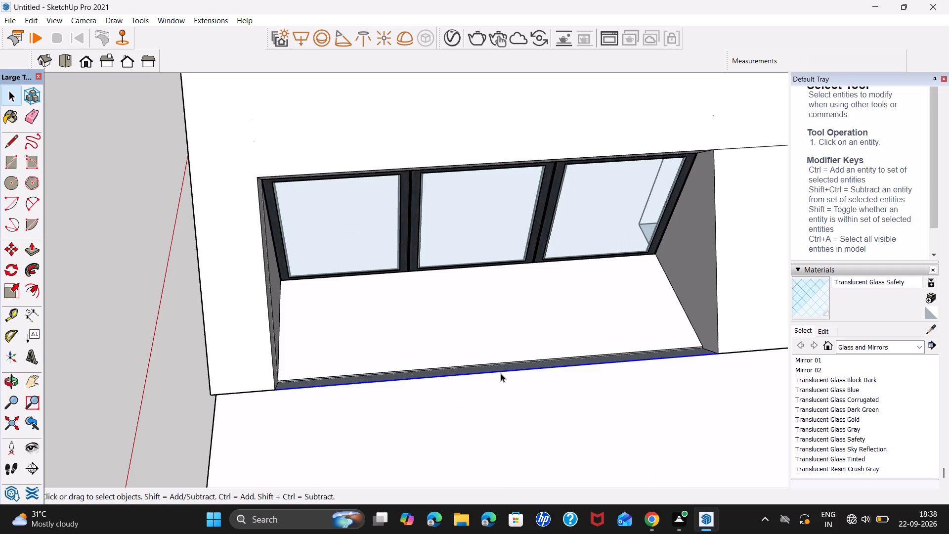
key(Delete)
click(504, 365)
key(Delete)
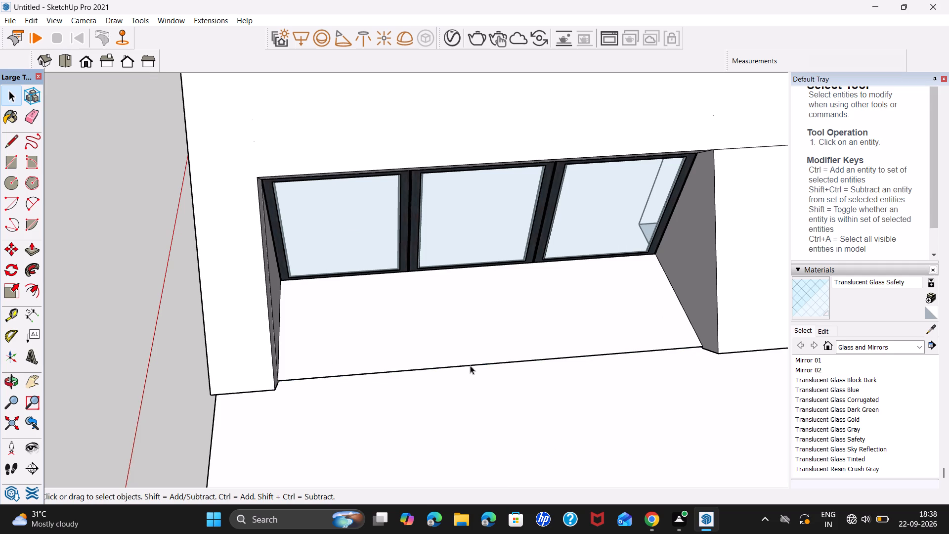
click(470, 366)
key(Delete)
Push/Pull the foot of the sloped leg beside the windowed side wall about 6' 11" down through the base slab.
scroll(642, 372, down, 6)
middle_drag(619, 391, 639, 309)
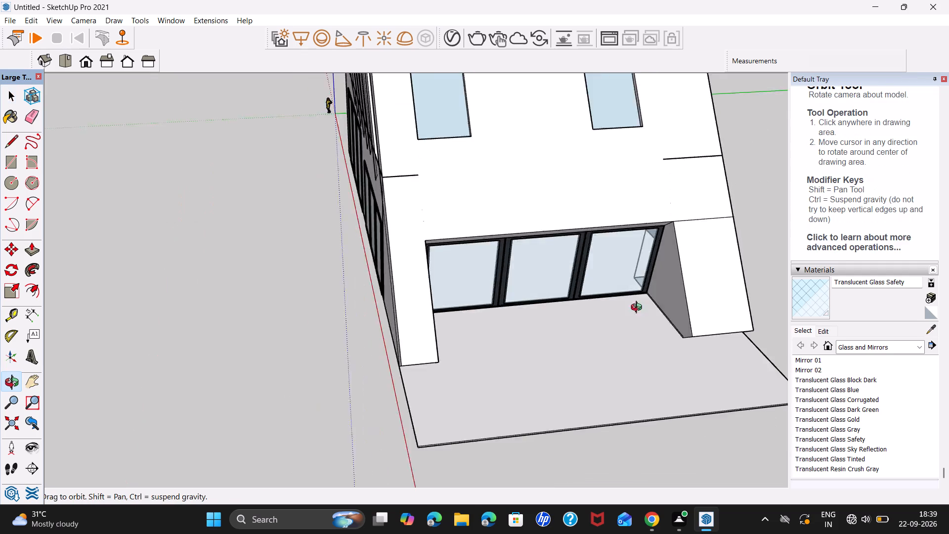
middle_drag(639, 309, 755, 250)
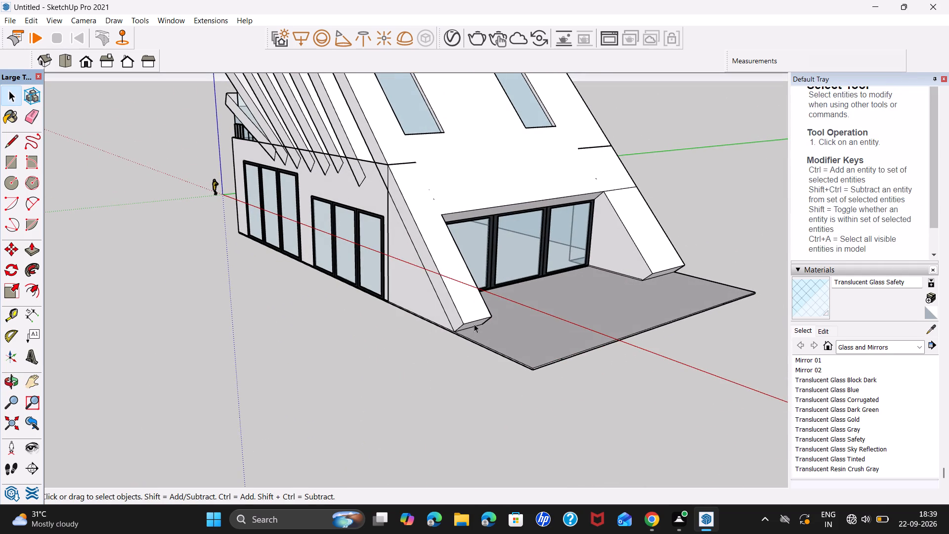
click(474, 325)
click(473, 322)
click(473, 324)
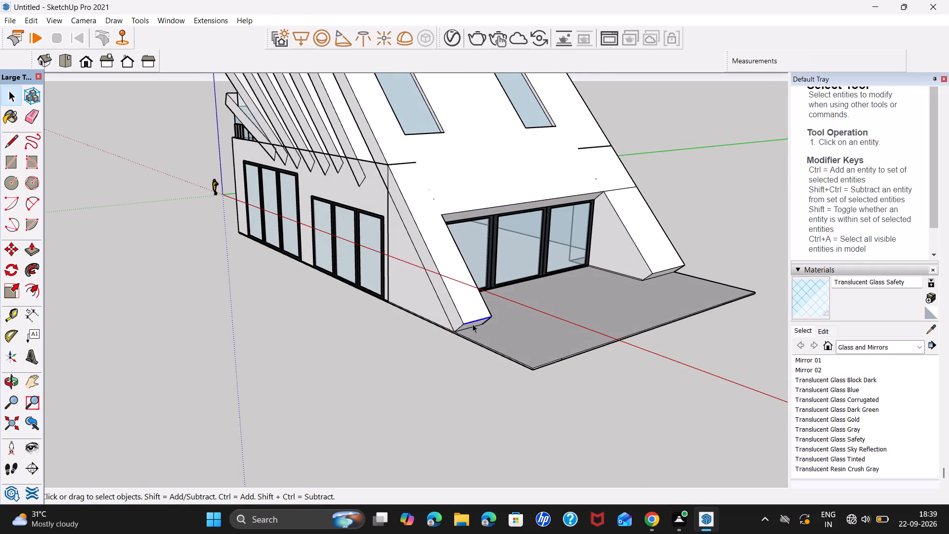
scroll(473, 324, up, 8)
click(473, 324)
key(p)
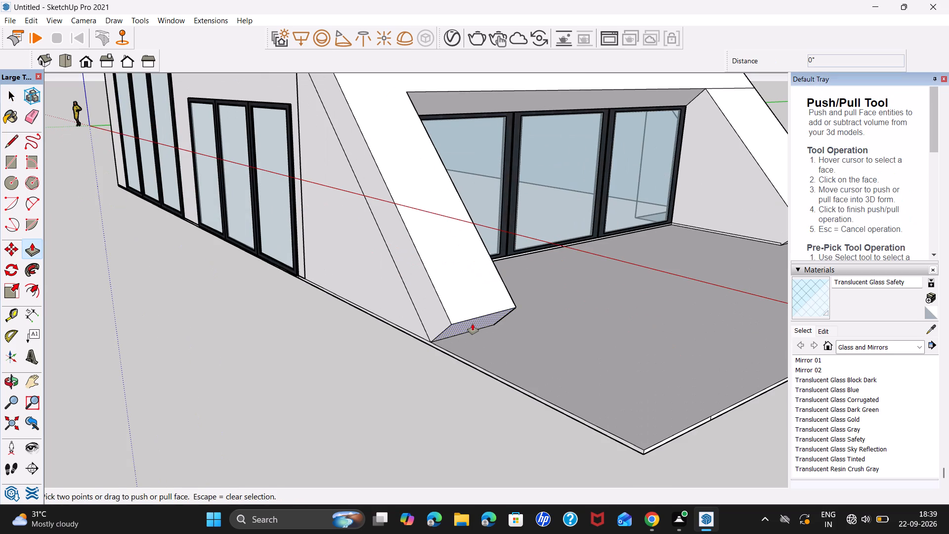
click(473, 324)
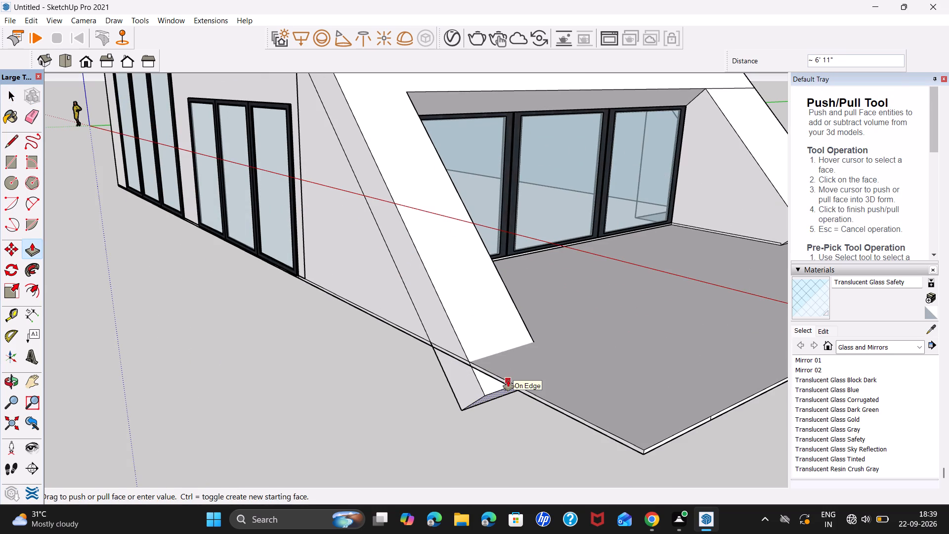
click(508, 380)
Push/Pull the foot of the other sloped leg, beside the plain side wall, about 15' 10" down through the base slab.
scroll(624, 335, down, 8)
scroll(663, 326, down, 7)
middle_drag(676, 325, 403, 260)
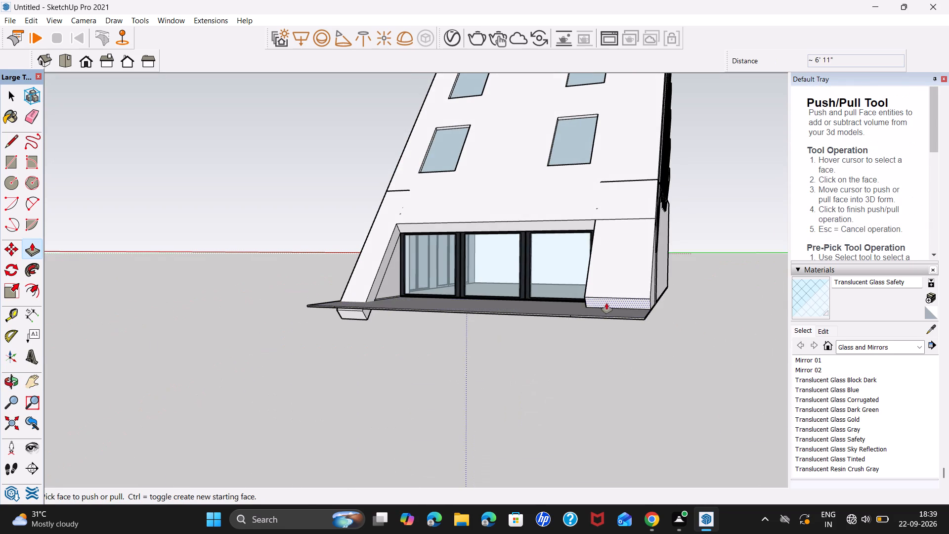
click(607, 303)
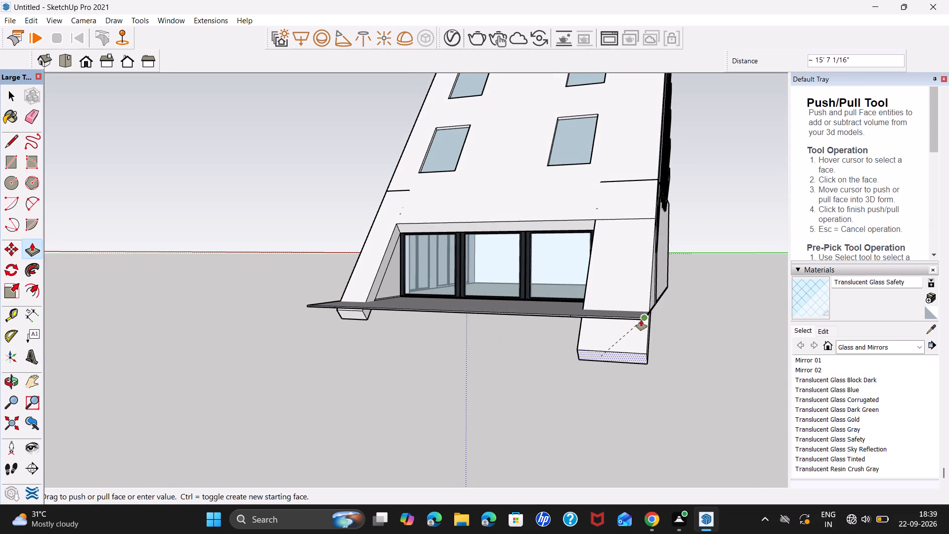
click(643, 319)
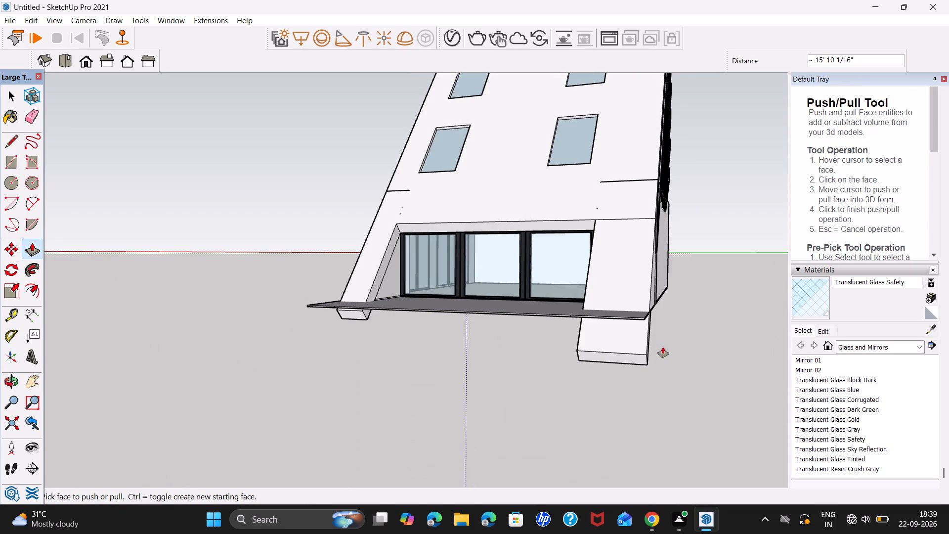
Draw dividing lines about 5' 5" long across the plain-side leg's outer face along the base slab's edge.
key(space)
middle_drag(675, 351, 458, 316)
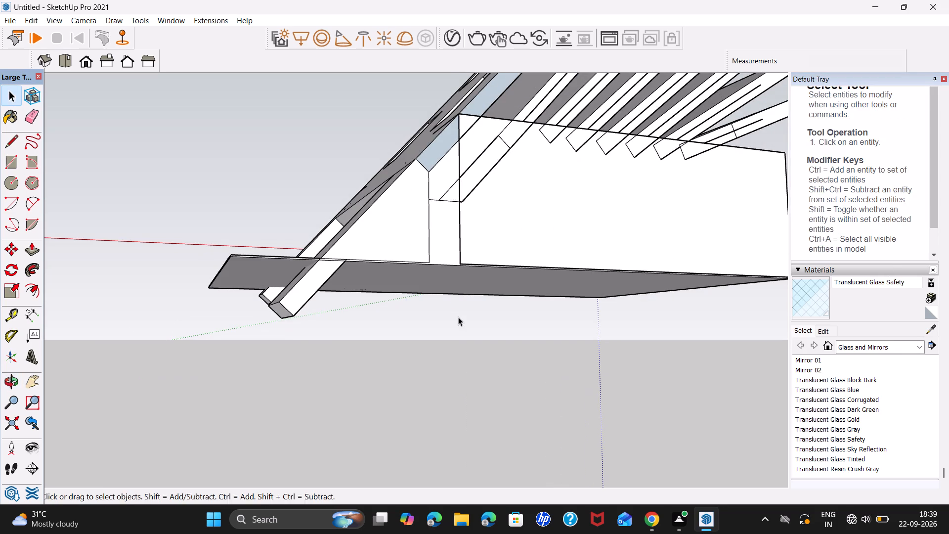
key(l)
click(318, 263)
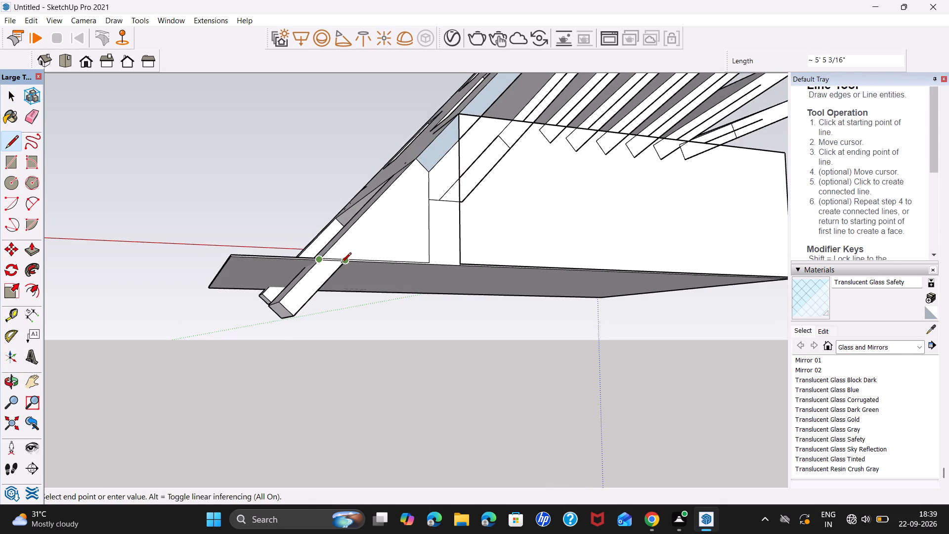
click(344, 264)
middle_drag(336, 293, 373, 226)
scroll(368, 194, up, 7)
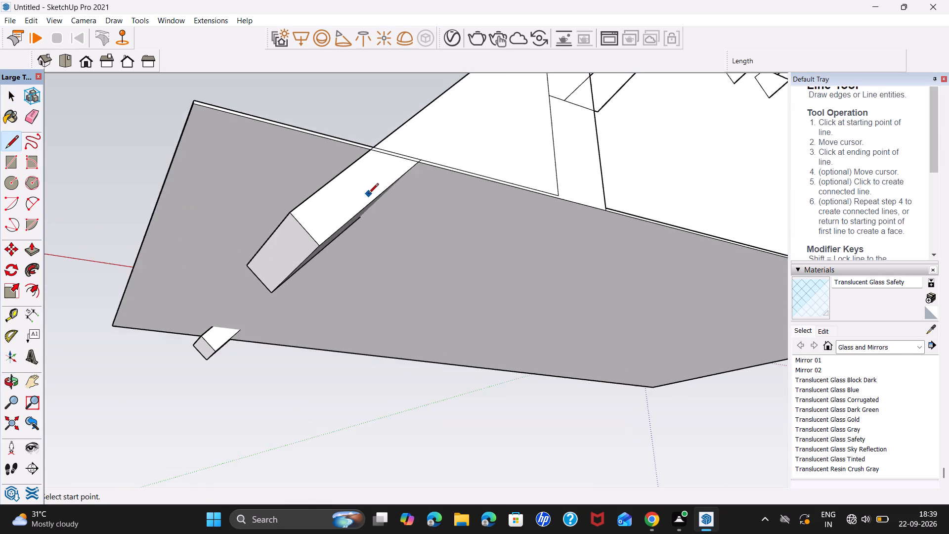
scroll(364, 188, up, 12)
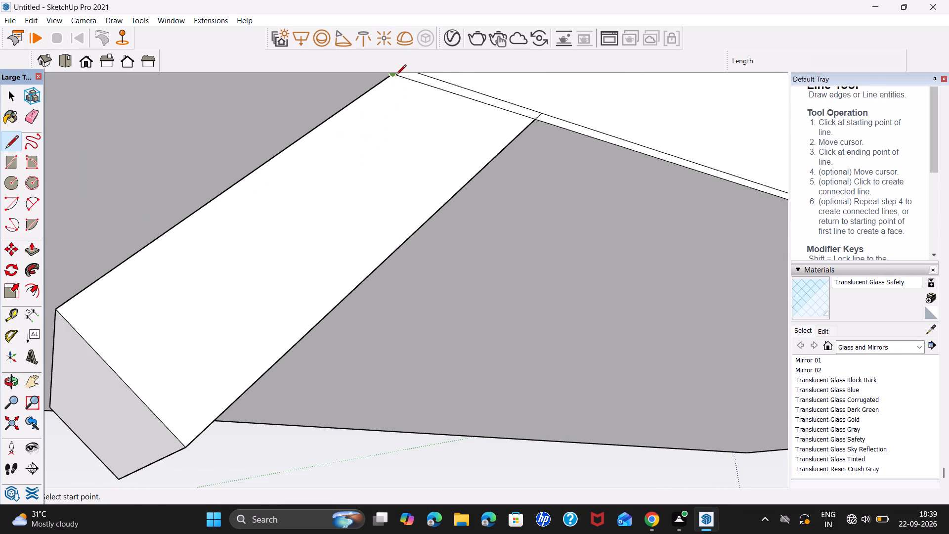
click(393, 75)
click(534, 119)
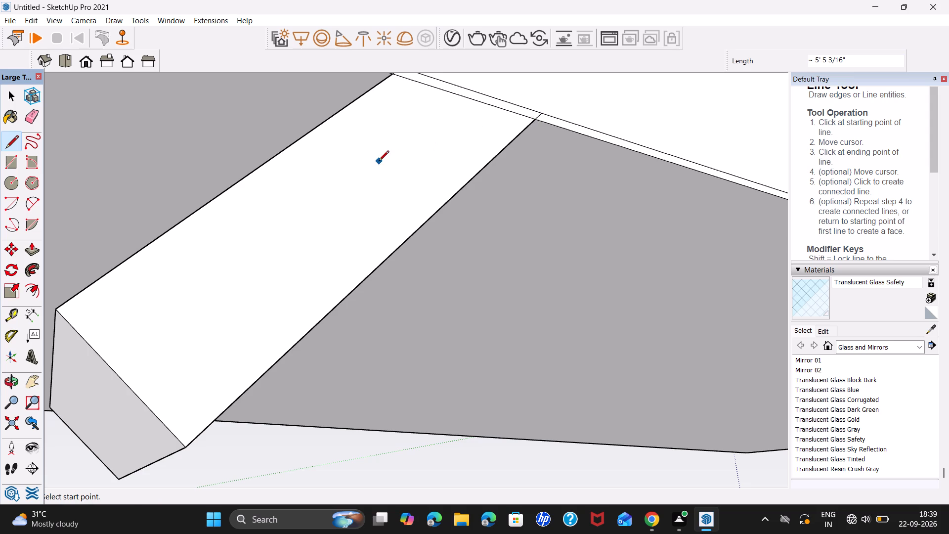
Delete the plain-side leg's outer face below the base slab.
click(379, 162)
key(space)
click(379, 162)
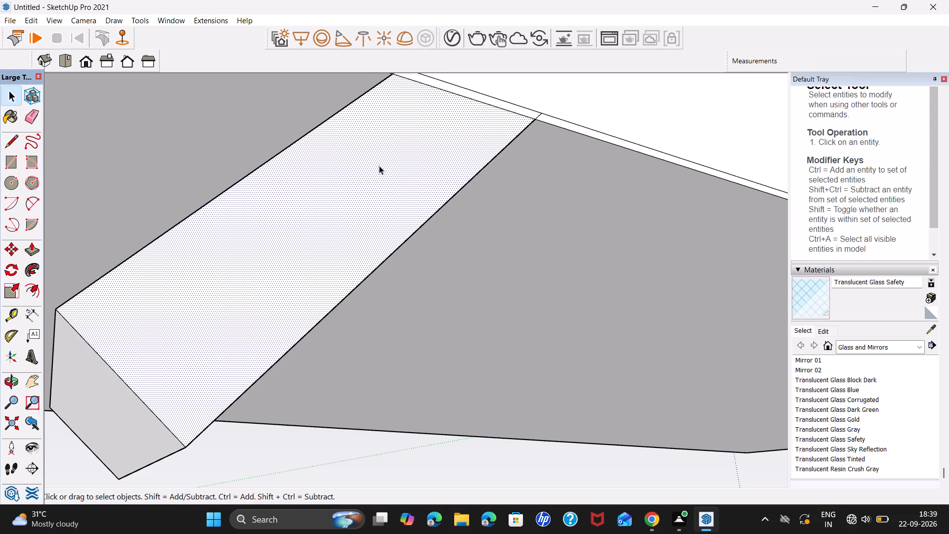
key(Delete)
Draw a line about 4' 6" long across the same leg's narrow face where it meets the slab's underside.
middle_drag(286, 217, 655, 265)
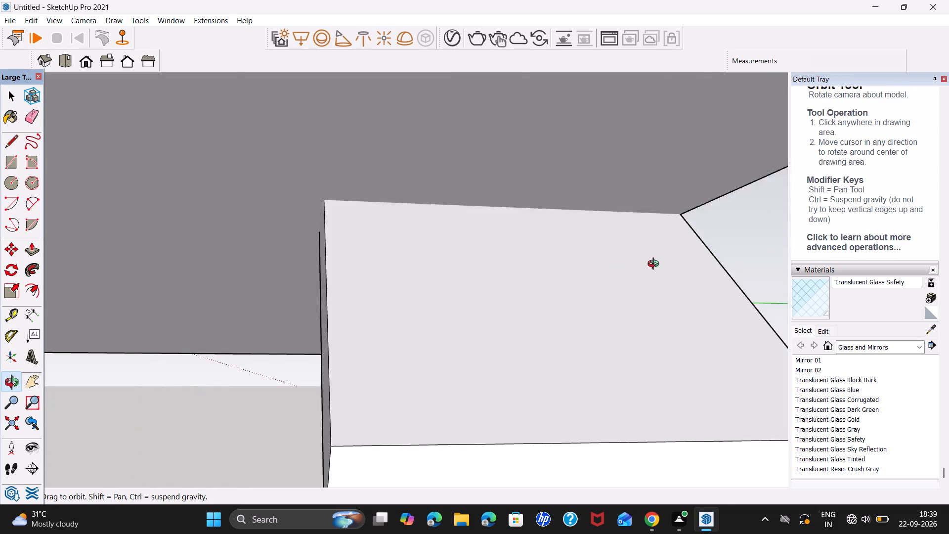
middle_drag(655, 265, 760, 261)
key(l)
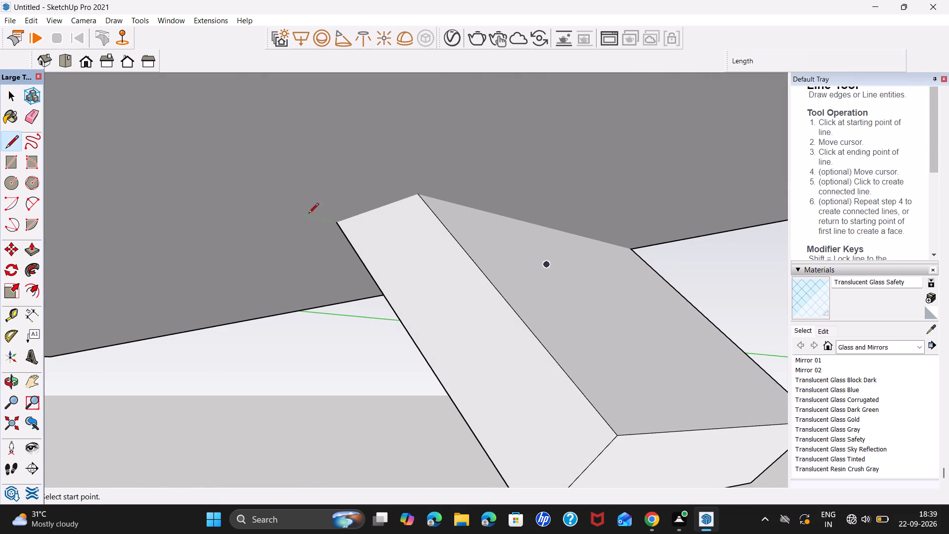
click(338, 225)
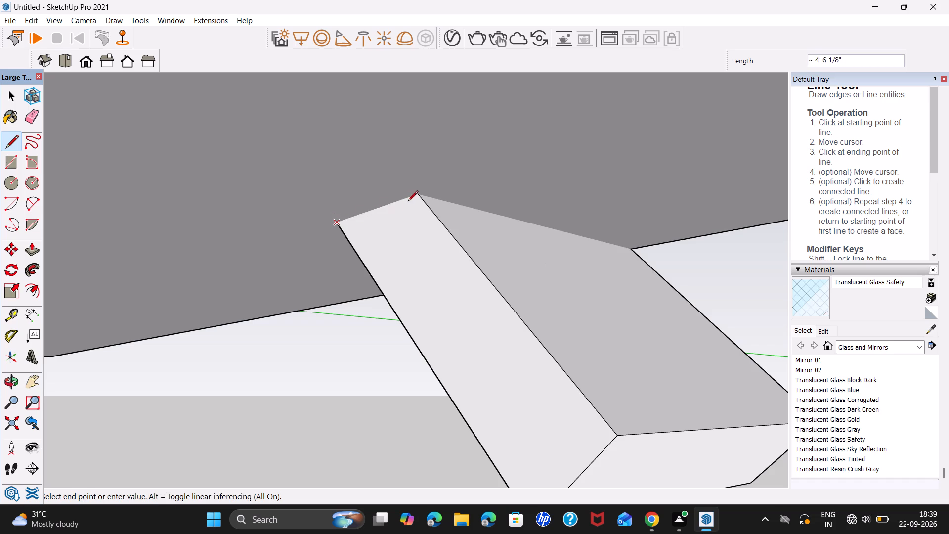
click(417, 197)
key(l)
key(space)
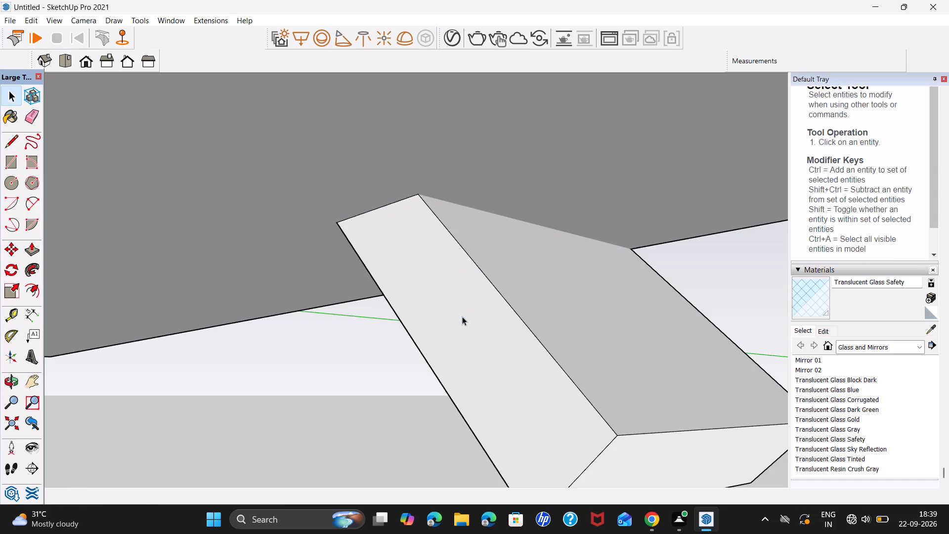
Delete the leg stub's narrow and wide faces below the base slab, along with two of its long edges.
click(462, 316)
key(Delete)
click(550, 320)
key(Delete)
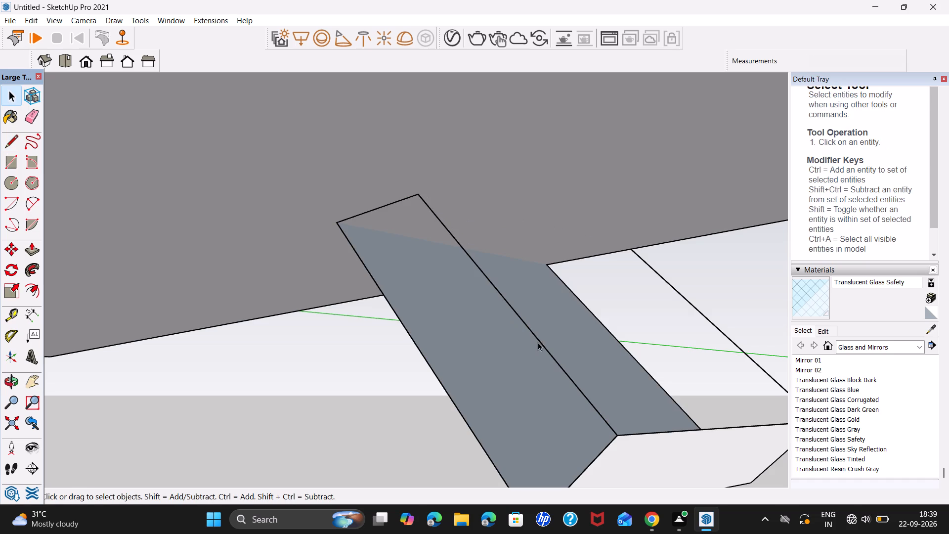
click(541, 342)
key(Delete)
click(705, 321)
click(711, 321)
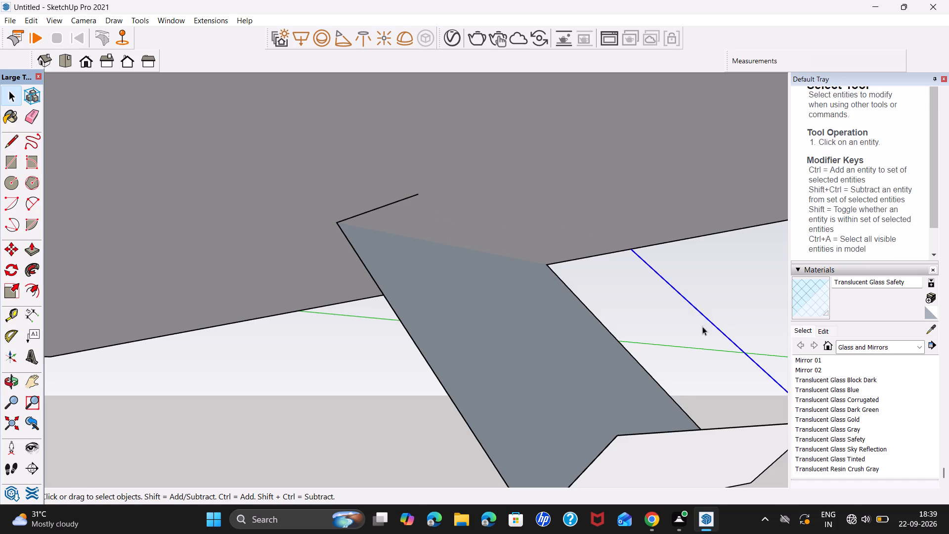
key(Delete)
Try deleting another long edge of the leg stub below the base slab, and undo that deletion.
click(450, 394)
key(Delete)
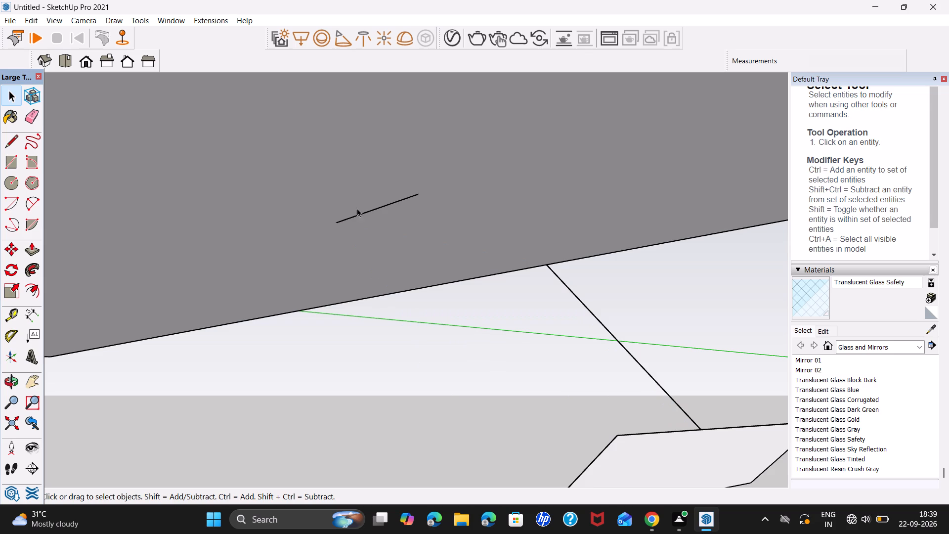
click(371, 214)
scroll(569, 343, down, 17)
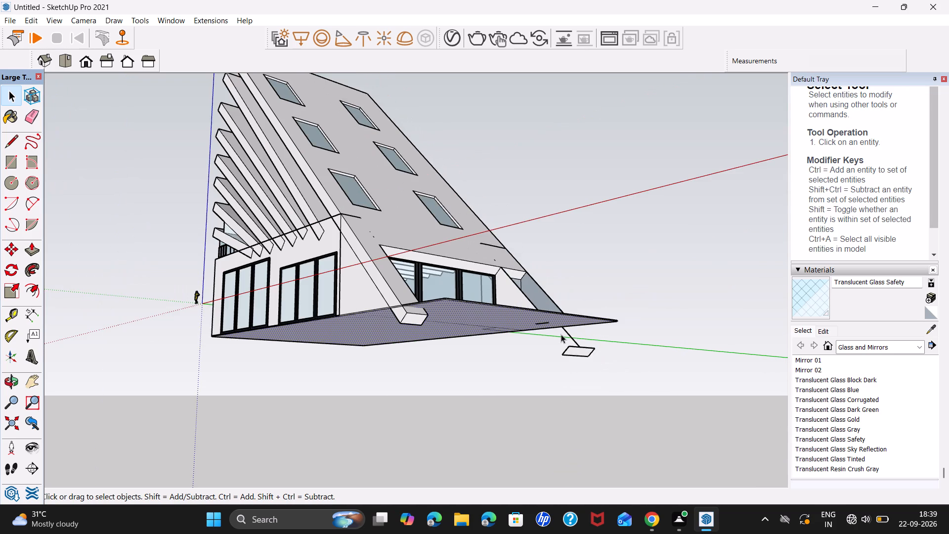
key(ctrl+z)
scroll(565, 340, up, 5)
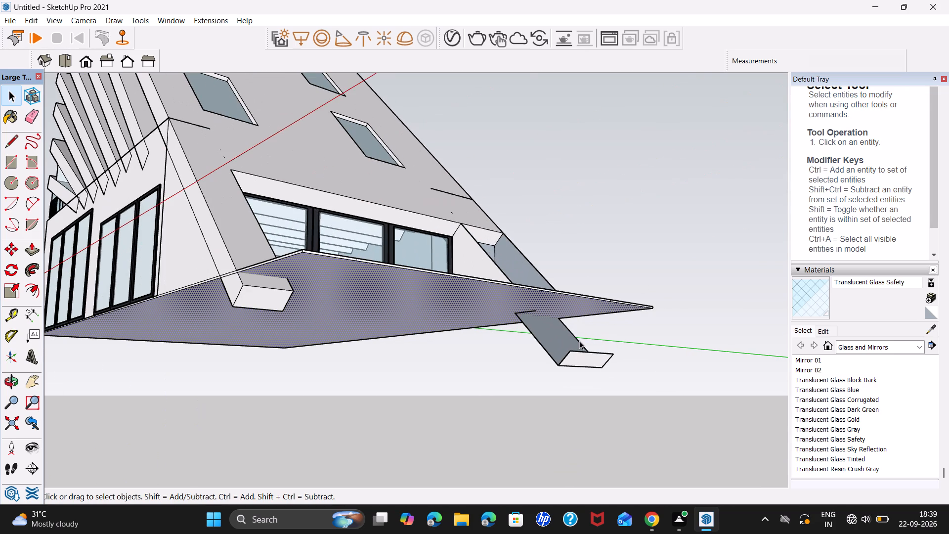
Undo the recent edge and face deletions on the plain-side leg stub below the base slab.
key(ctrl+z)
key(z)
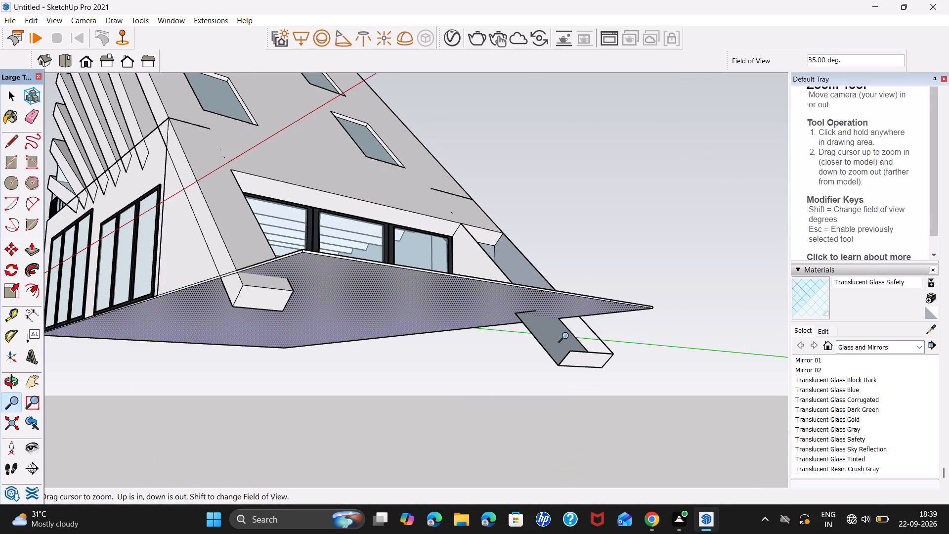
key(ctrl+z)
key(space)
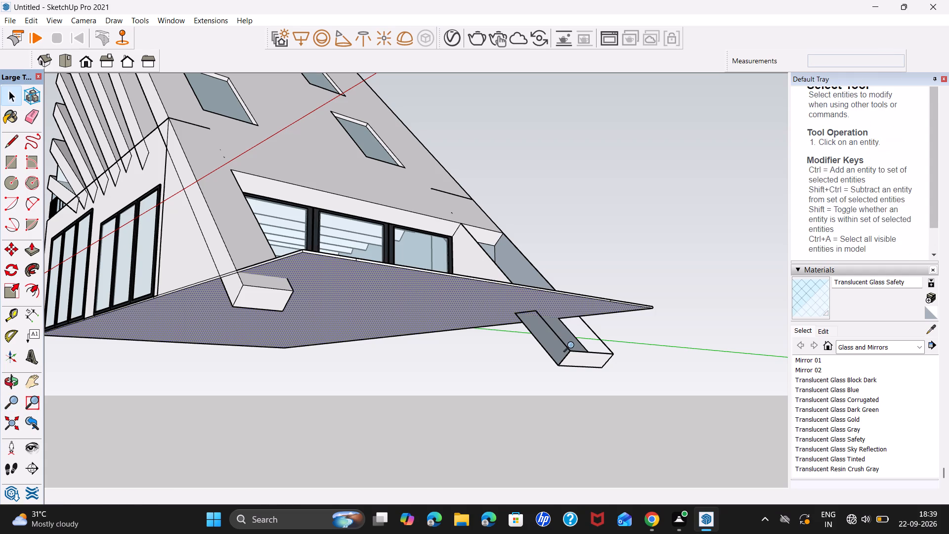
key(ctrl+z)
Draw a line about 14' 11" long across the plain-side leg's wide outer face where it meets the slab's underside.
middle_drag(579, 343, 490, 390)
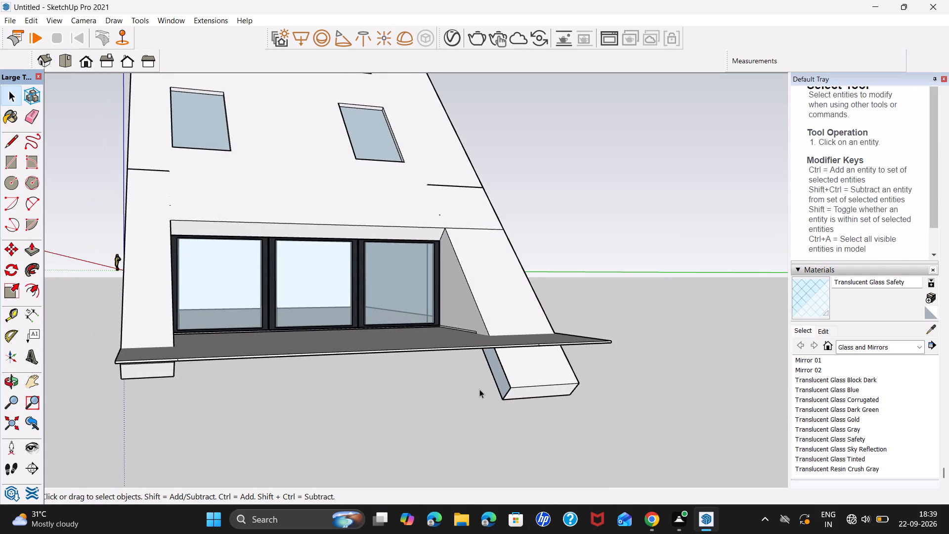
key(l)
middle_drag(521, 374, 469, 319)
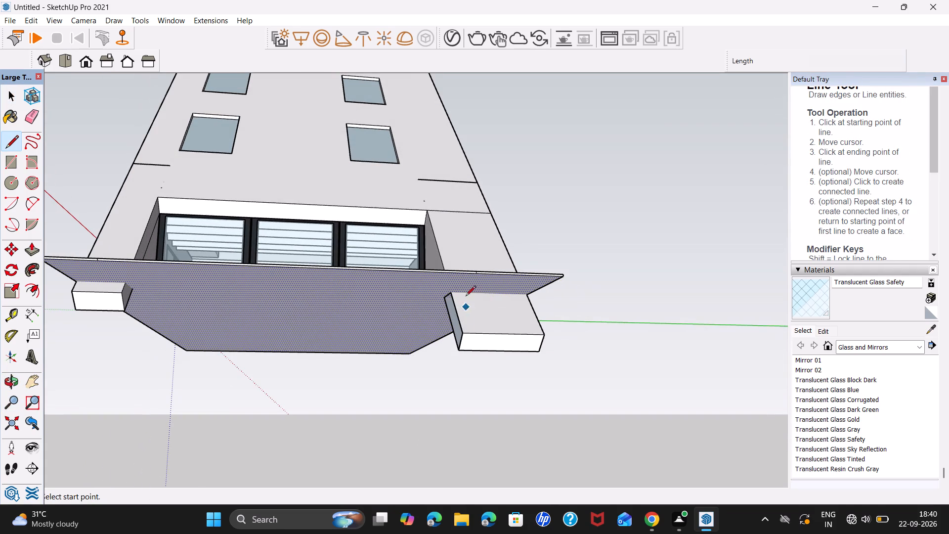
click(453, 294)
click(529, 291)
Delete the plain-side leg stub's wide outer face, end face and rear face below the base slab, including the end's two long edges.
key(space)
click(492, 317)
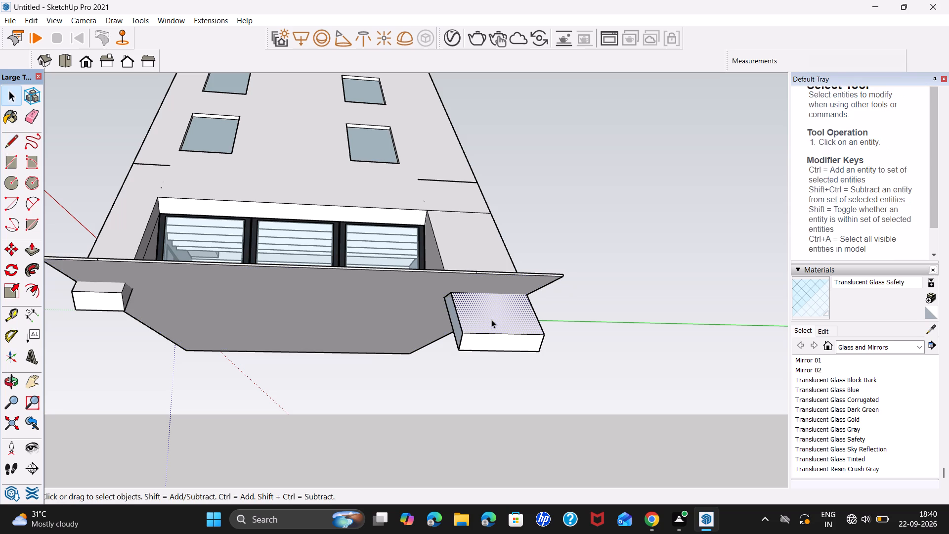
key(Delete)
click(483, 335)
key(Delete)
click(483, 348)
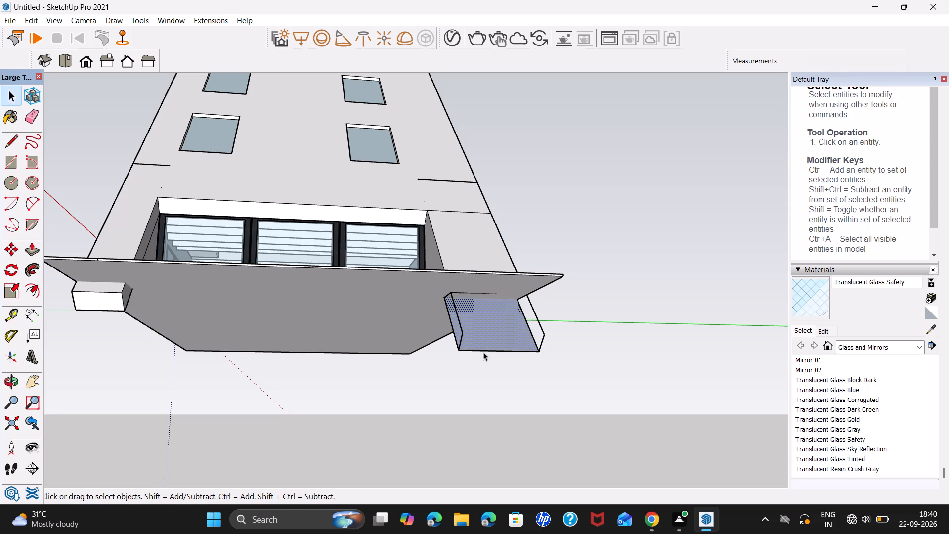
click(485, 352)
key(Delete)
Delete the leftover sloped and short end edges of the plain-side leg stub below the base slab.
click(543, 332)
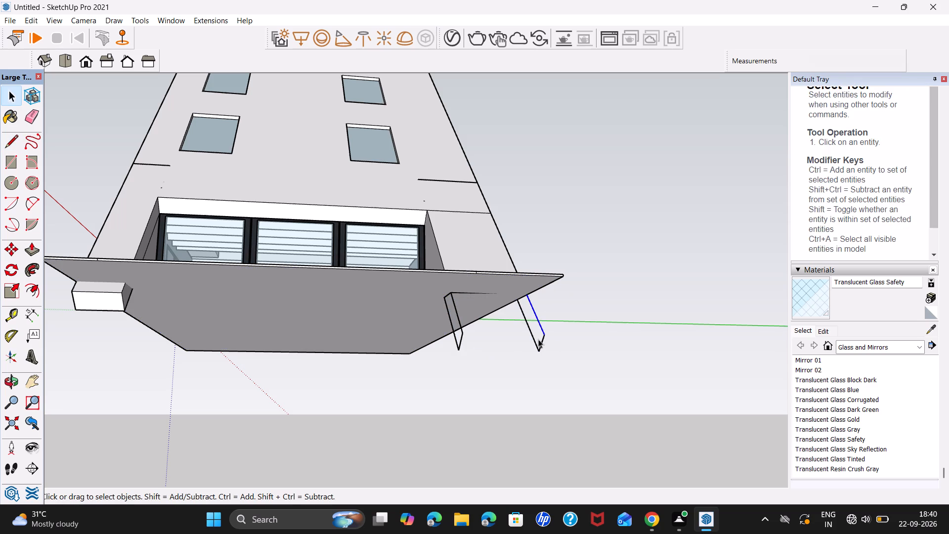
key(Delete)
click(538, 349)
key(Delete)
click(543, 342)
click(538, 345)
key(Delete)
click(463, 332)
key(Delete)
click(461, 346)
click(459, 347)
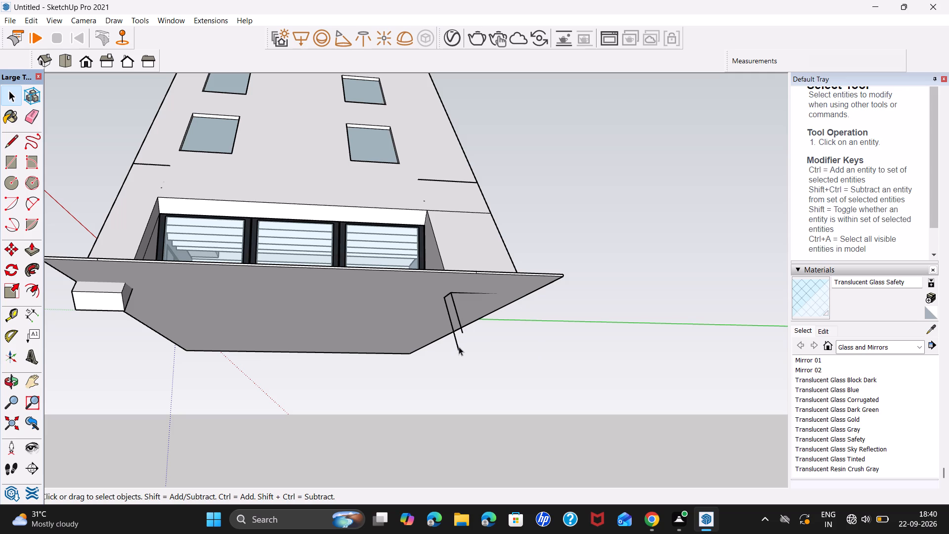
key(Delete)
click(460, 327)
key(Delete)
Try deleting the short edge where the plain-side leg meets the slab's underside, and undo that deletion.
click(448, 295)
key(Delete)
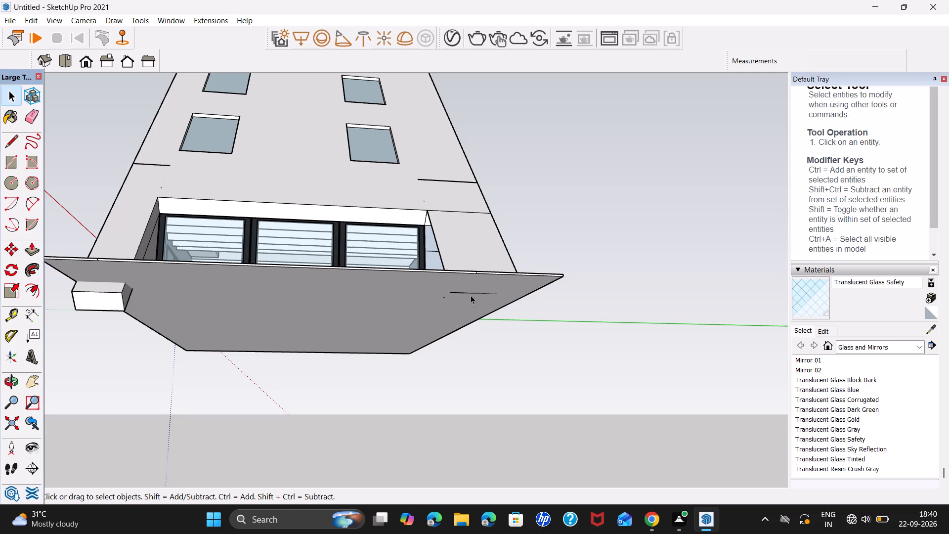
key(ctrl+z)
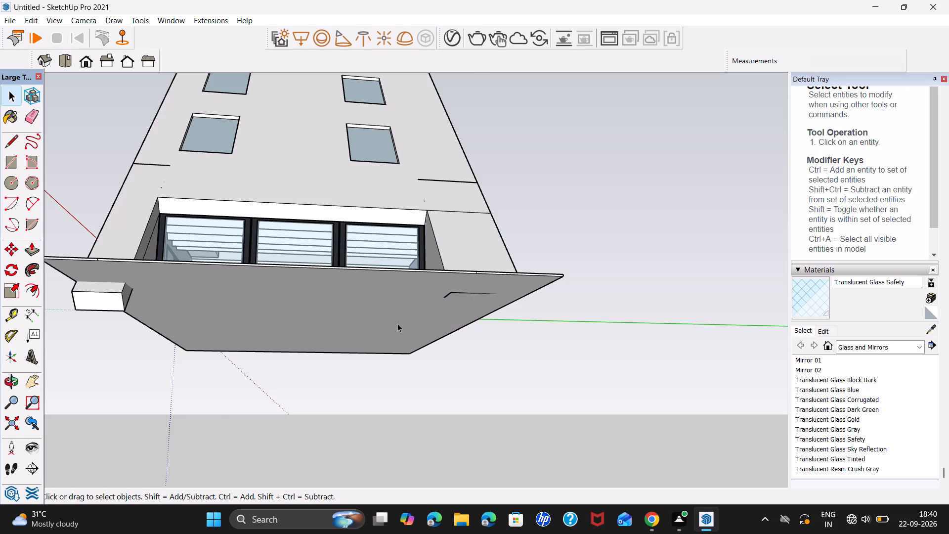
Draw a line about 8' long across the slatted-side leg's wide outer face where it meets the slab's underside.
scroll(366, 318, down, 6)
middle_drag(220, 329, 265, 347)
scroll(254, 322, up, 9)
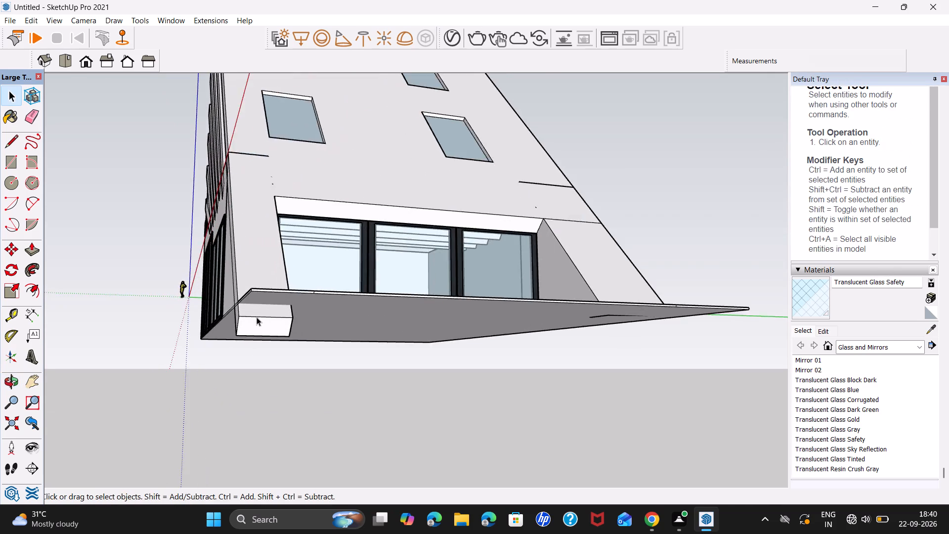
scroll(257, 317, up, 9)
key(l)
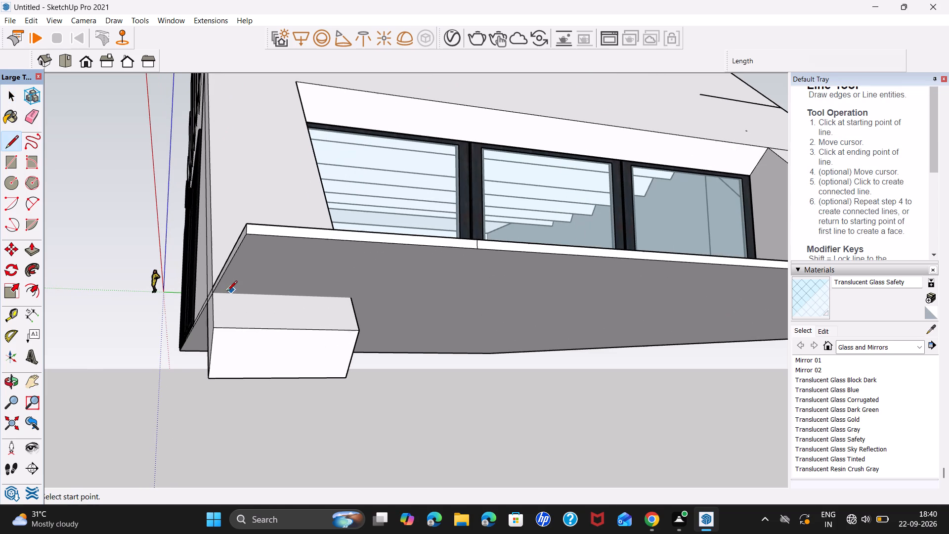
click(216, 294)
click(351, 302)
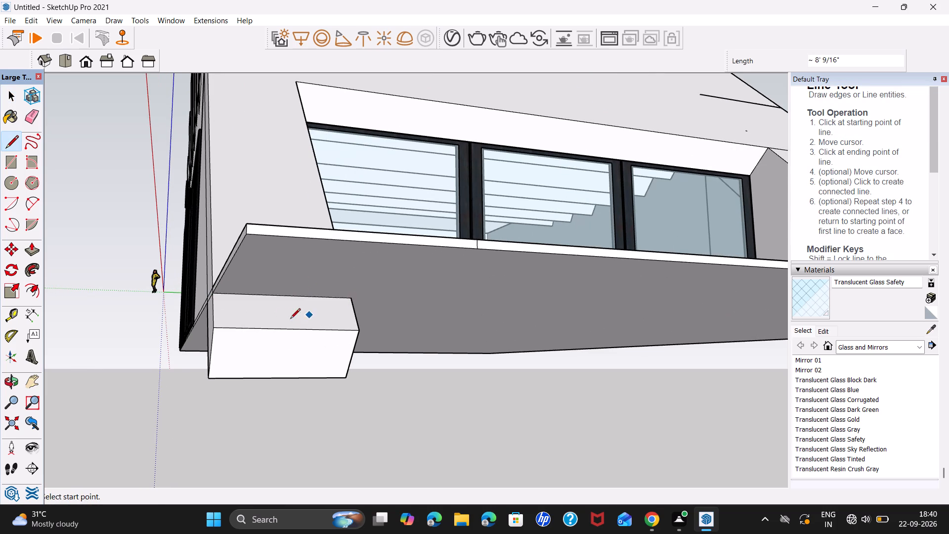
Draw a line across the slatted-side leg's narrow outer side face where it crosses the base slab's edge.
scroll(235, 323, down, 4)
middle_drag(227, 324, 413, 332)
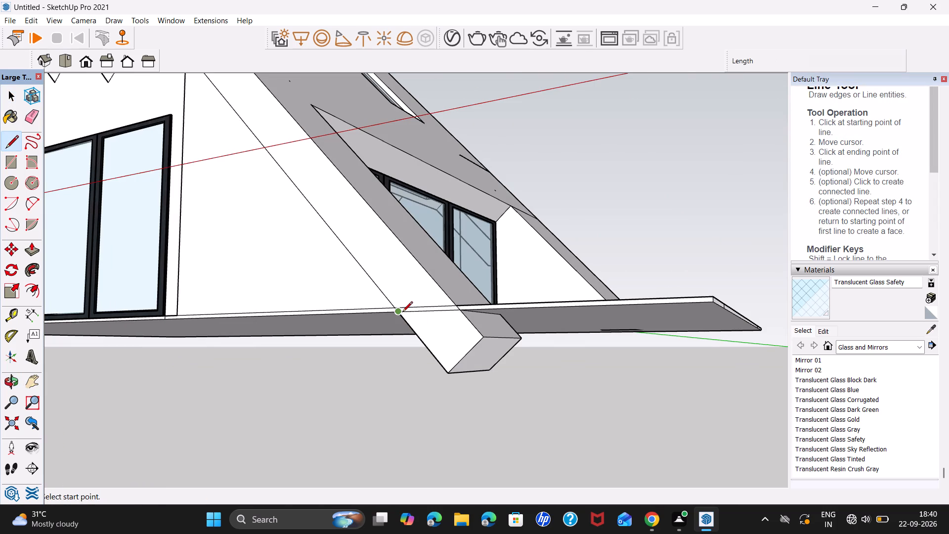
click(401, 312)
click(460, 312)
Draw a line about 8' long across the slatted-side leg's wide rear face where it meets the slab's underside.
middle_drag(412, 344, 427, 346)
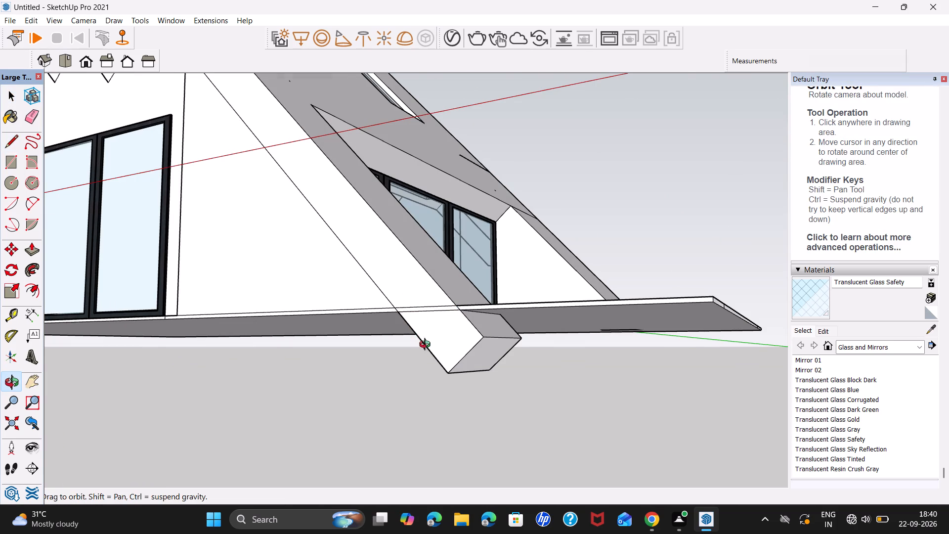
middle_drag(427, 346, 604, 283)
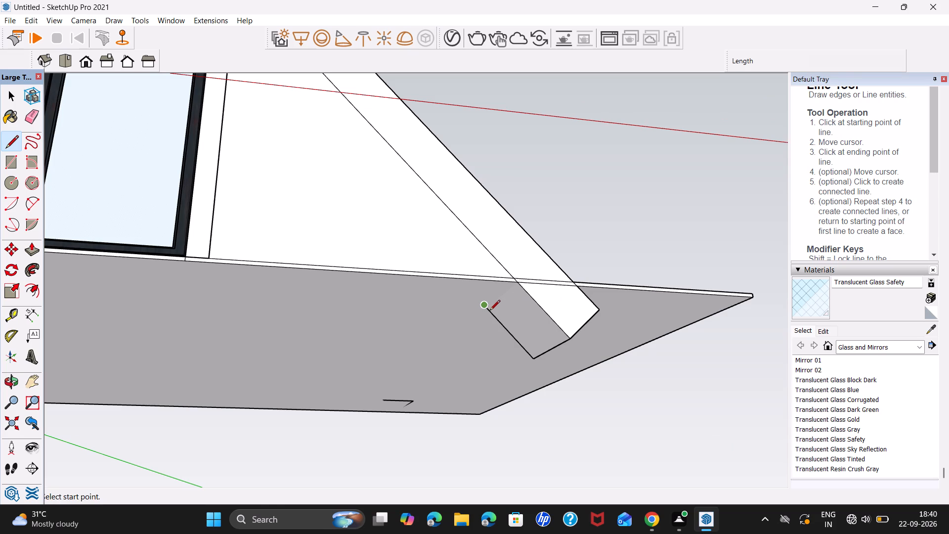
click(490, 310)
click(517, 285)
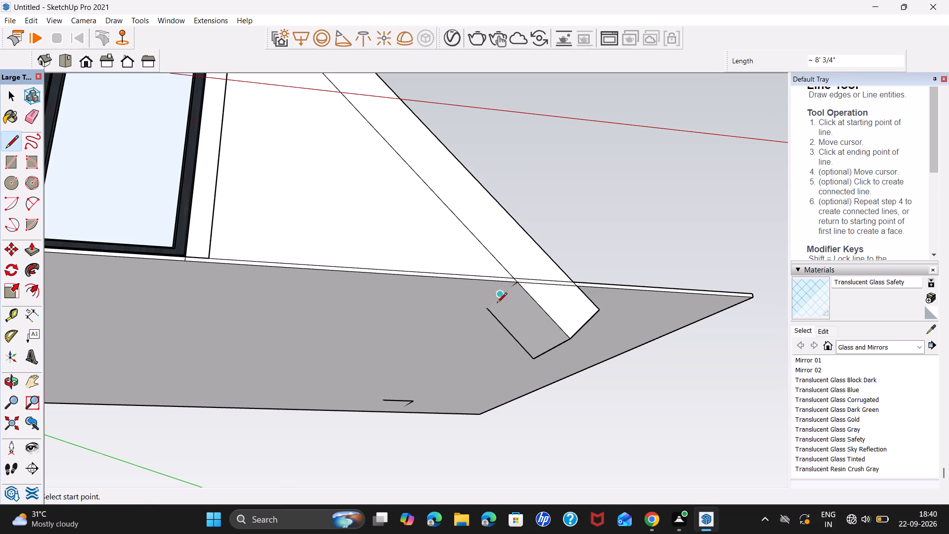
click(487, 307)
Delete the slatted-side leg stub's rear, narrow side and end faces below the base slab.
key(space)
click(517, 314)
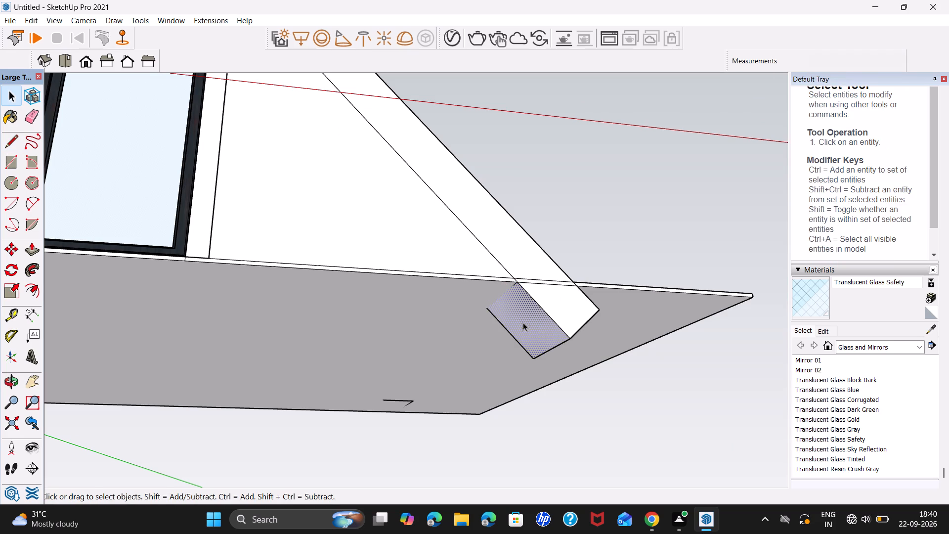
key(Delete)
click(564, 321)
key(Delete)
middle_drag(585, 335, 555, 348)
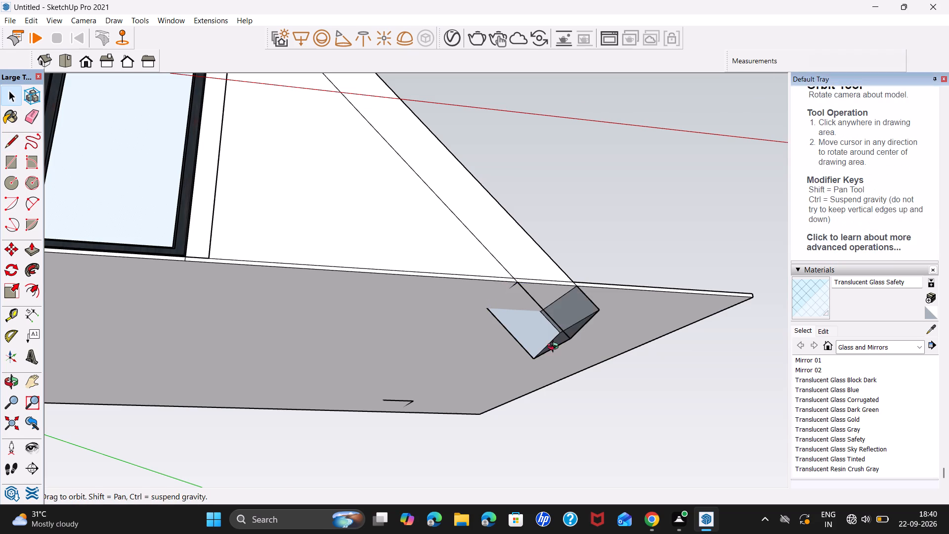
middle_drag(555, 348, 398, 351)
click(301, 333)
key(Delete)
click(290, 354)
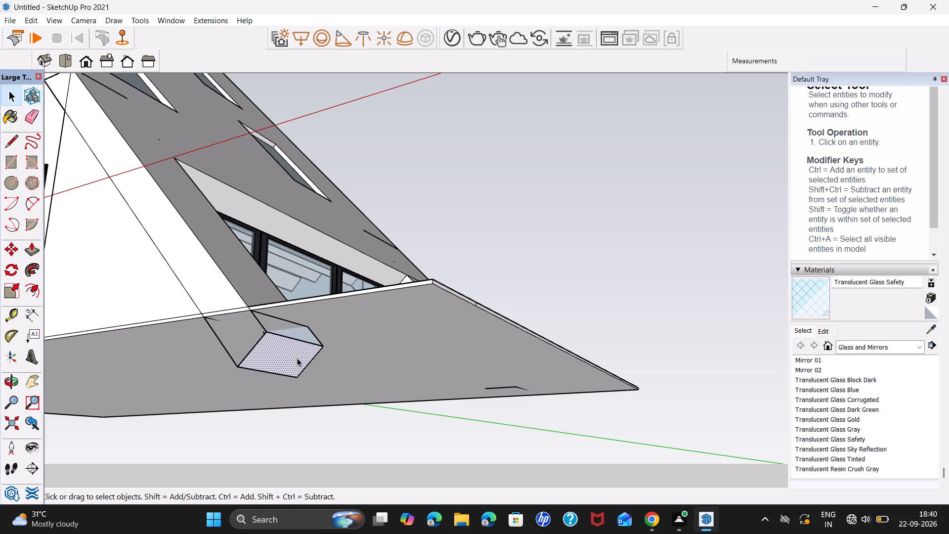
key(Delete)
Draw a line across the slatted-side leg stub's remaining wide face and delete that face below the slab.
click(301, 350)
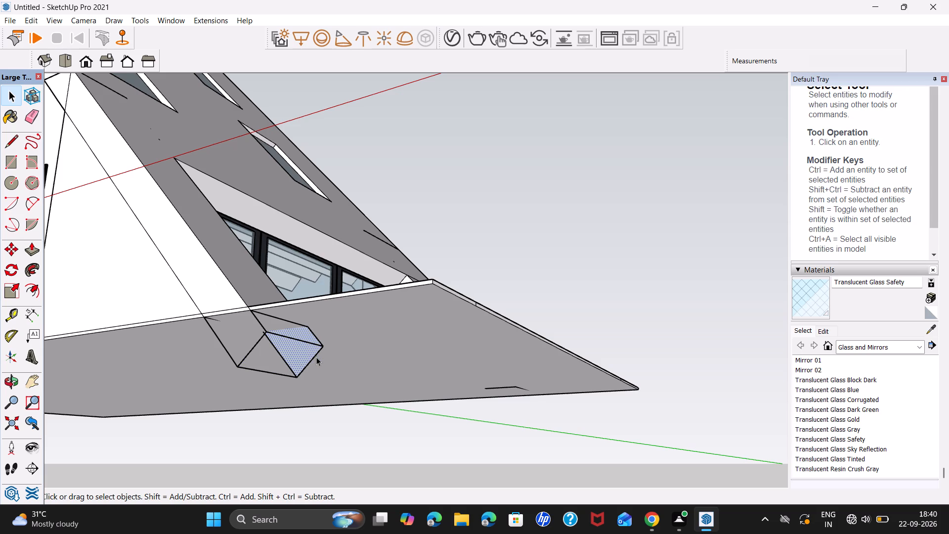
key(space)
text(L)
click(264, 334)
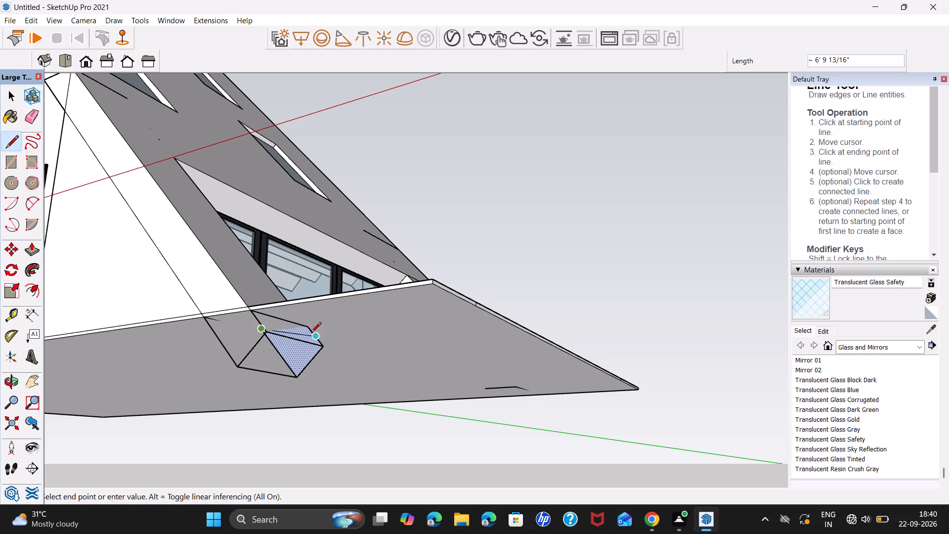
click(307, 328)
key(space)
click(297, 347)
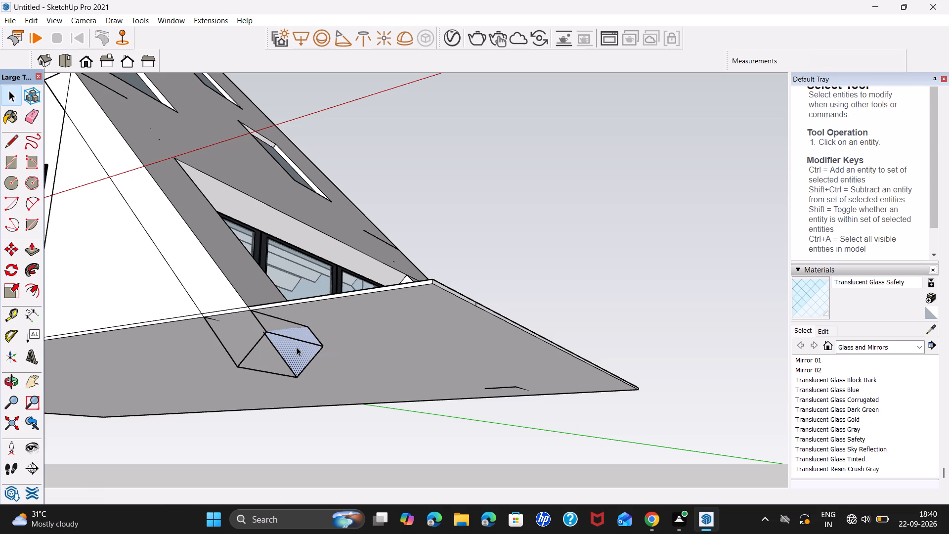
key(Delete)
Delete all the leftover sloped and end edges of the slatted-side leg stub below the base slab.
click(320, 344)
key(Delete)
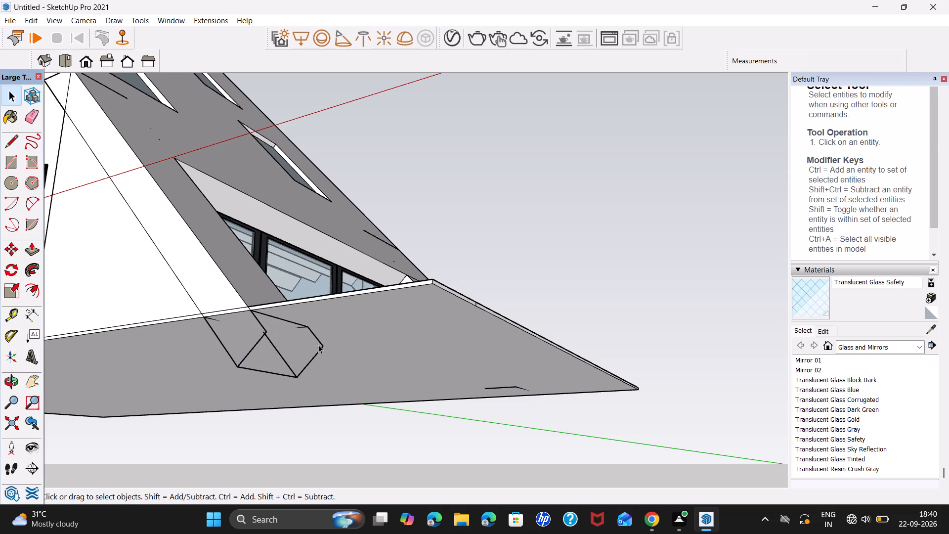
click(321, 343)
key(Delete)
click(315, 353)
key(Delete)
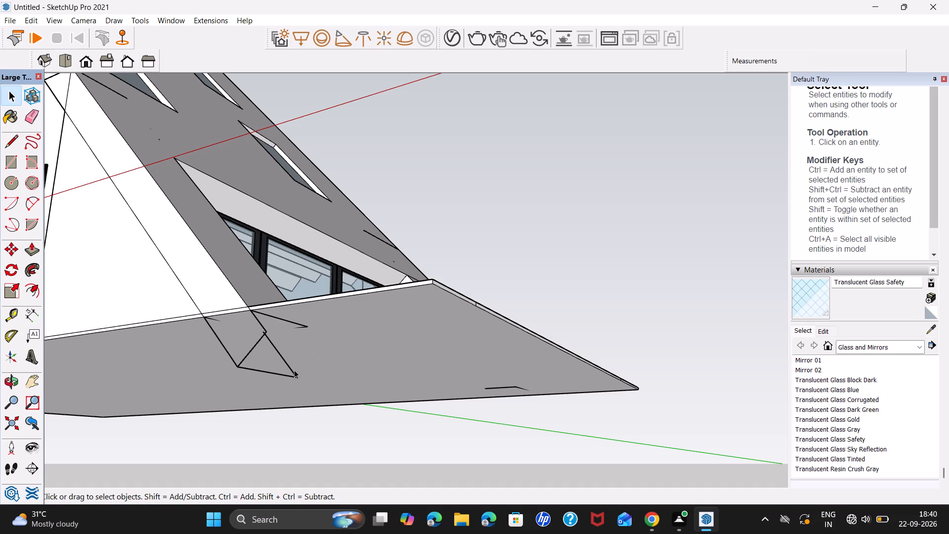
click(294, 370)
key(Delete)
click(288, 374)
key(Delete)
click(256, 347)
key(Delete)
click(263, 327)
key(Delete)
click(235, 365)
key(Delete)
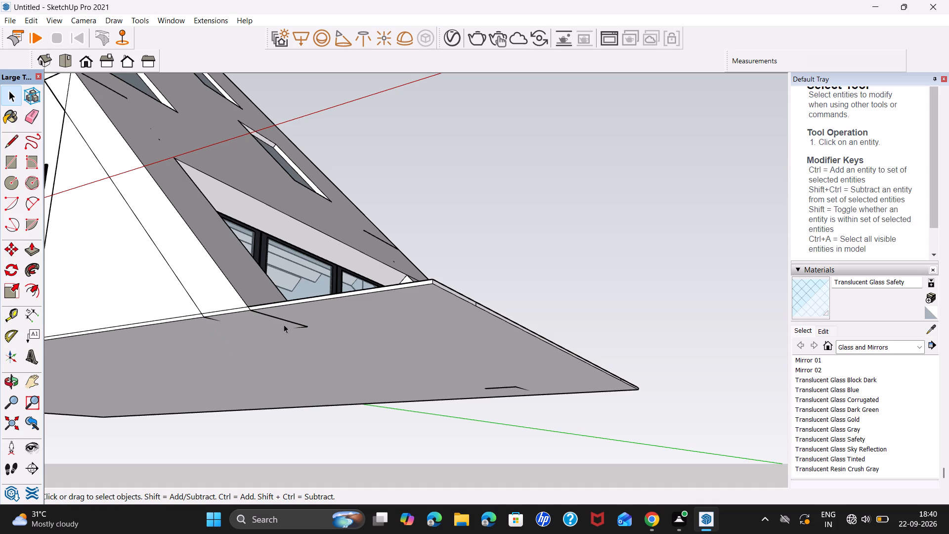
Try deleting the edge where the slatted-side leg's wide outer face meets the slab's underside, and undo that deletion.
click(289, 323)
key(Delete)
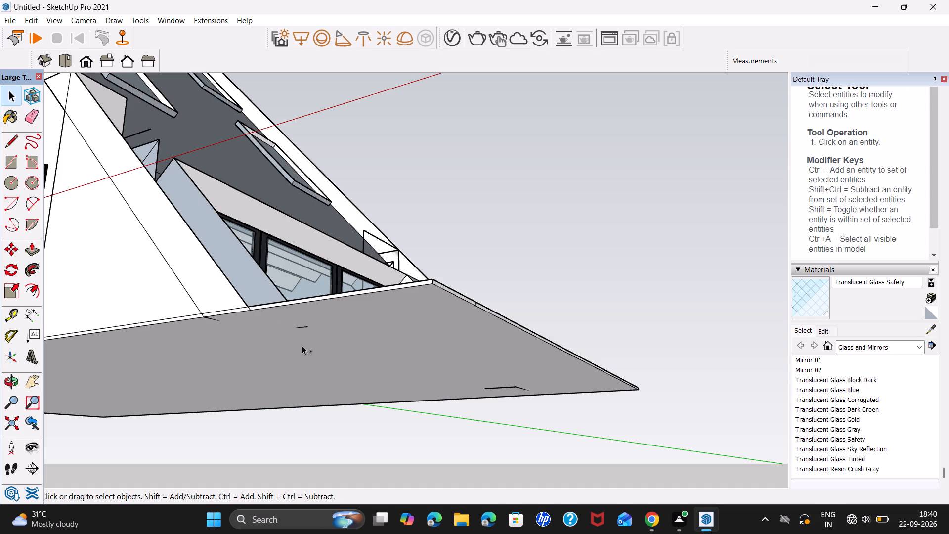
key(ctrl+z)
Examine the trimmed legs, base slab and whole building from several angles, including the standard isometric view.
scroll(319, 351, down, 7)
click(560, 295)
middle_drag(330, 335, 352, 381)
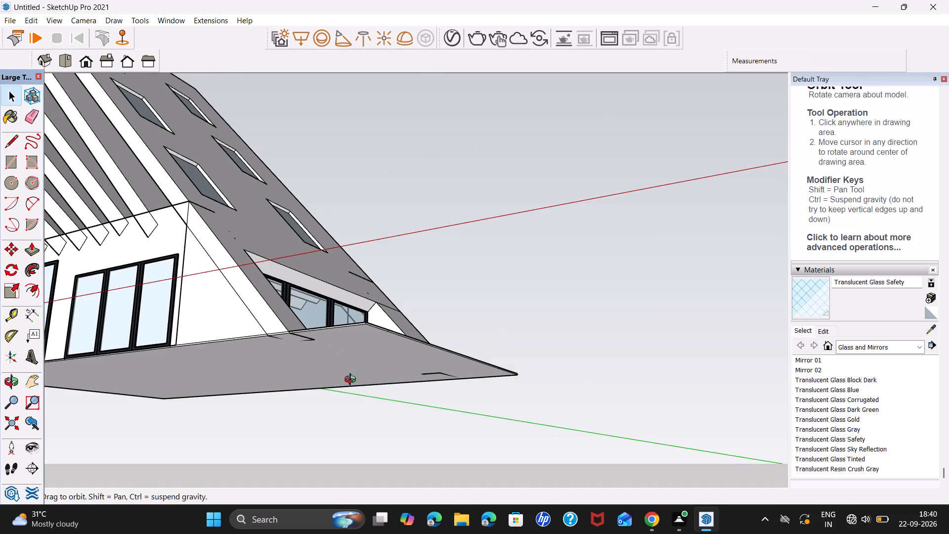
middle_drag(352, 381, 473, 411)
scroll(473, 411, down, 8)
scroll(353, 366, down, 4)
middle_drag(421, 400, 301, 407)
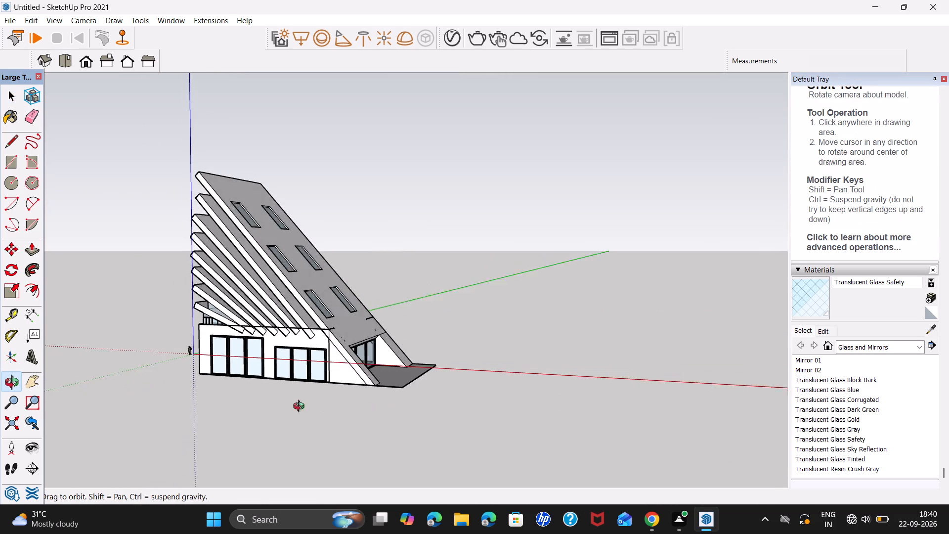
middle_drag(301, 407, 275, 406)
scroll(324, 369, up, 5)
middle_drag(374, 379, 343, 380)
scroll(343, 380, up, 1)
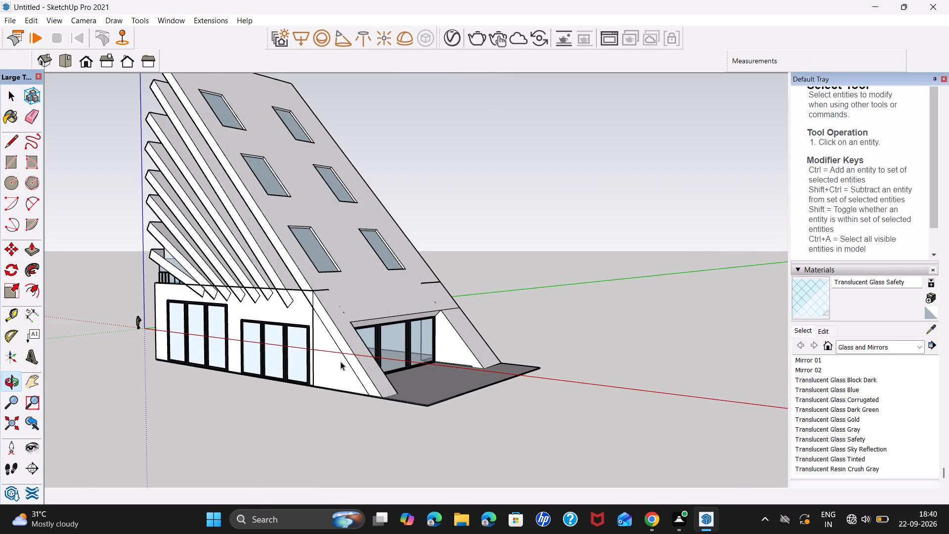
click(48, 63)
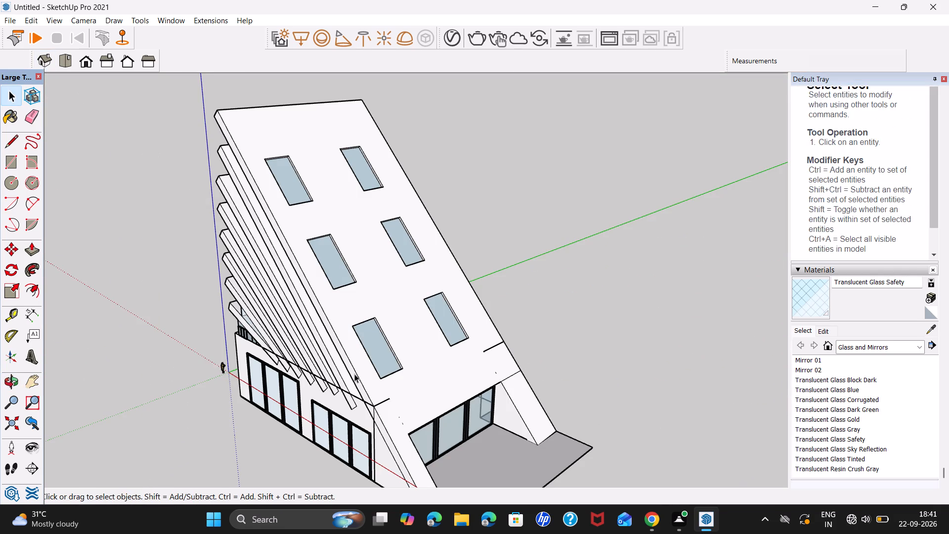
shift+middle_drag(479, 462, 466, 376)
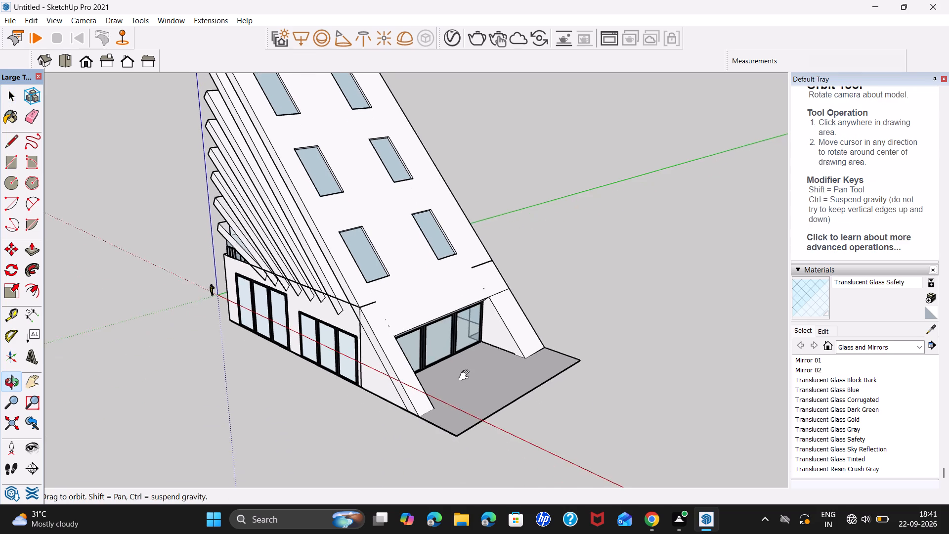
Examine the whole building and its underside by orbiting and through the standard front, right, back, left and isometric views.
shift+middle_drag(466, 376, 464, 394)
scroll(464, 394, down, 3)
shift+middle_drag(450, 377, 448, 400)
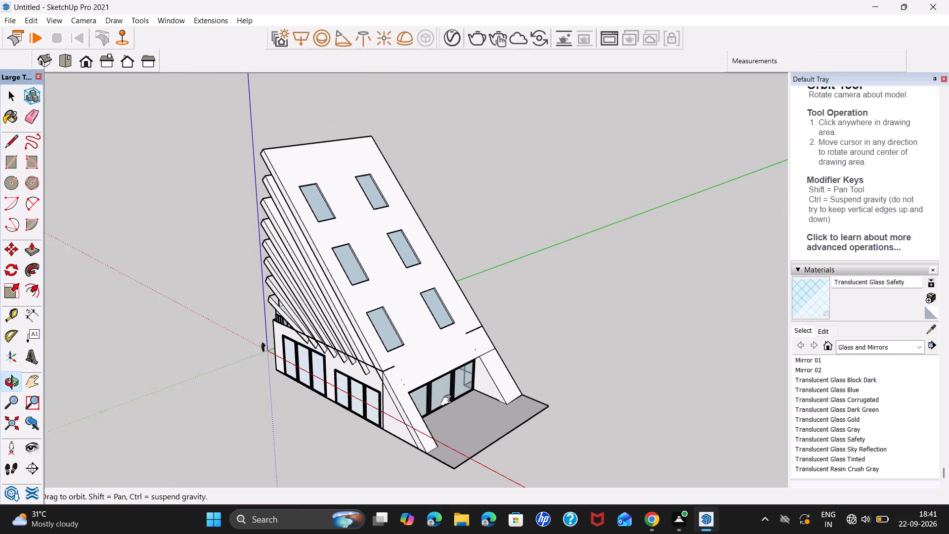
shift+middle_drag(448, 400, 448, 403)
middle_drag(417, 414, 468, 385)
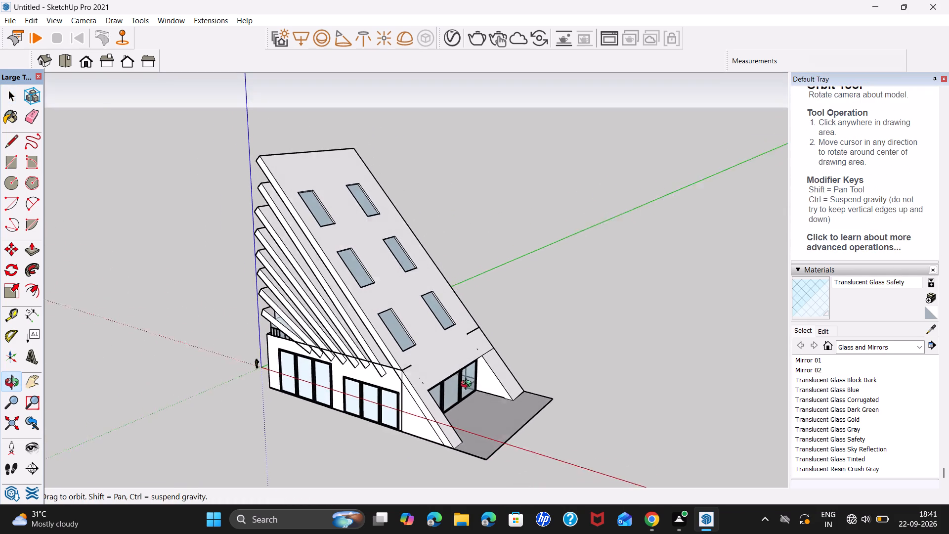
middle_drag(468, 385, 477, 356)
click(62, 58)
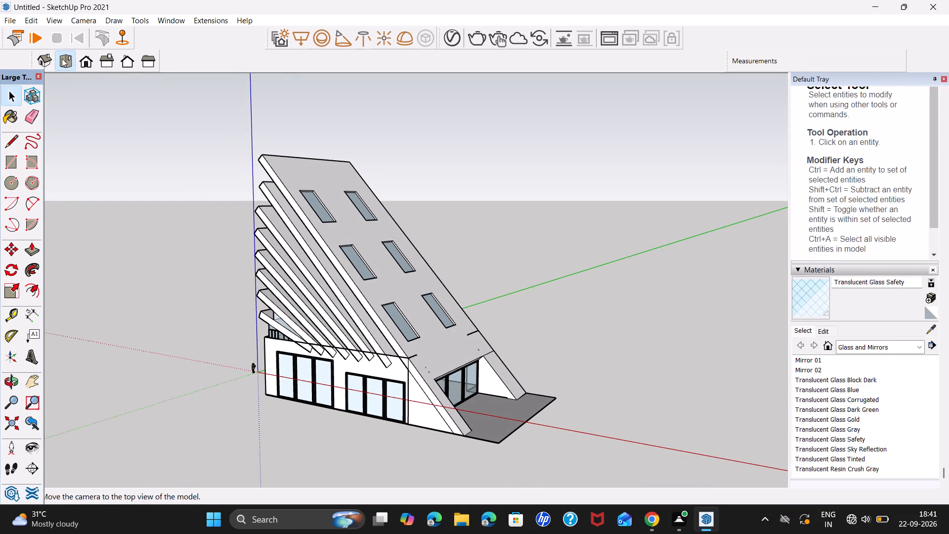
click(83, 65)
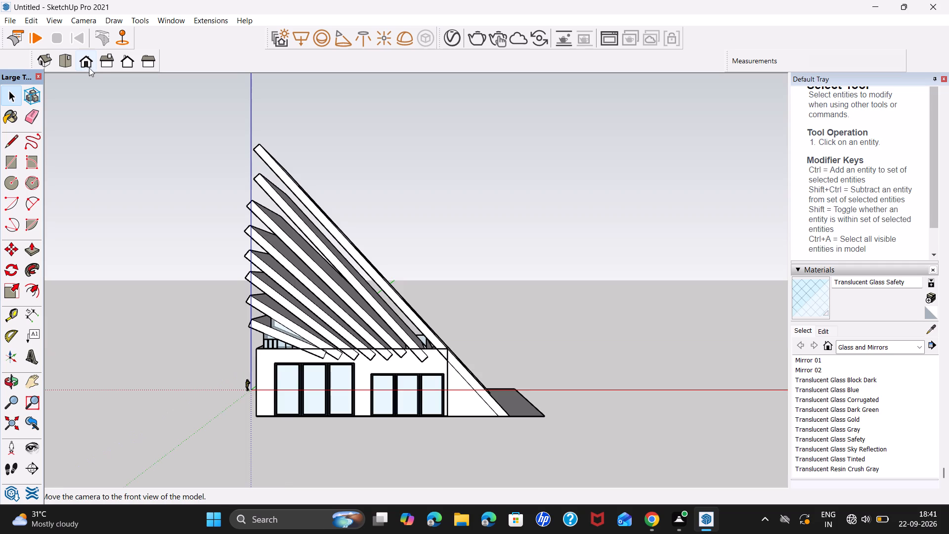
click(106, 65)
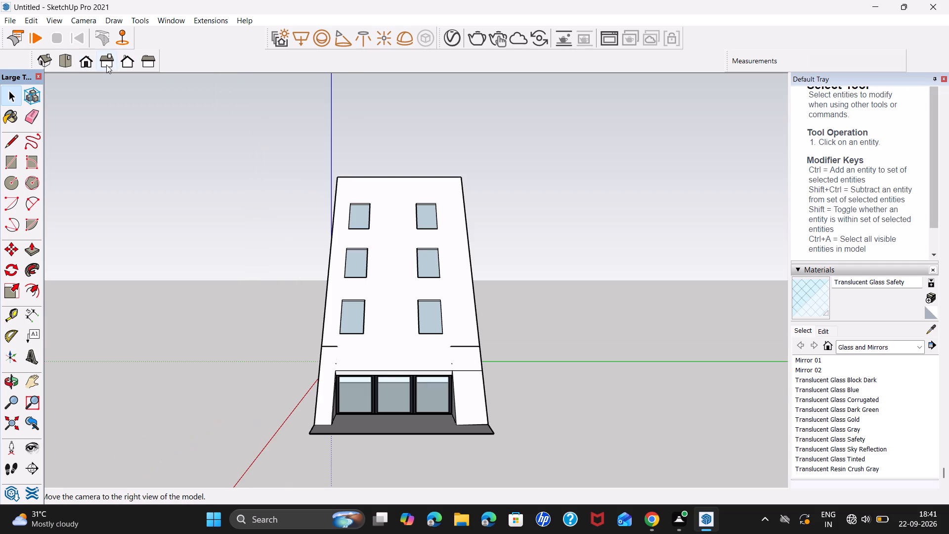
click(125, 65)
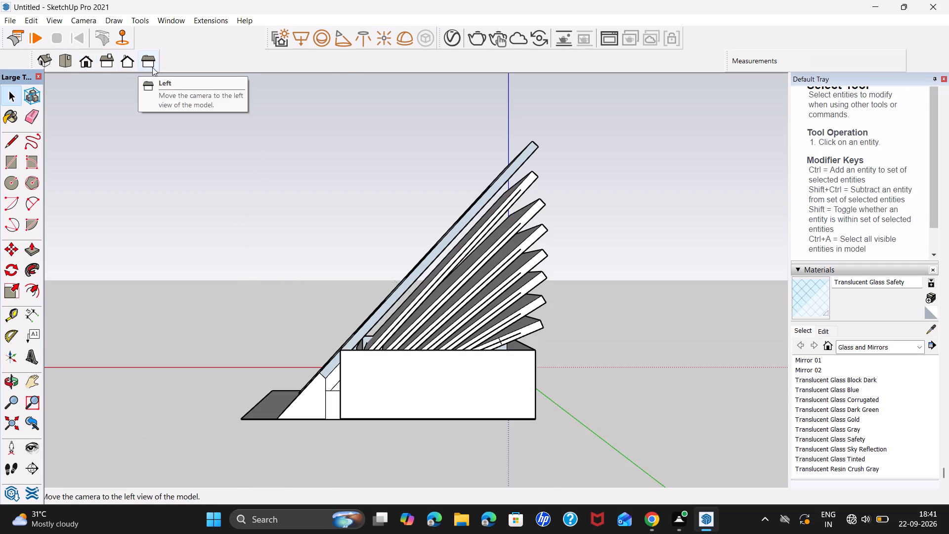
click(152, 67)
click(45, 55)
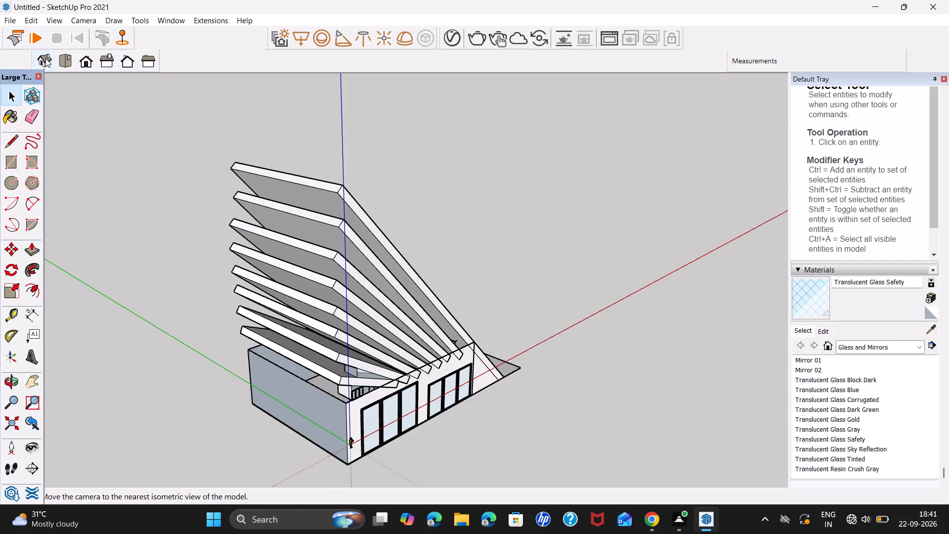
middle_drag(516, 405, 388, 365)
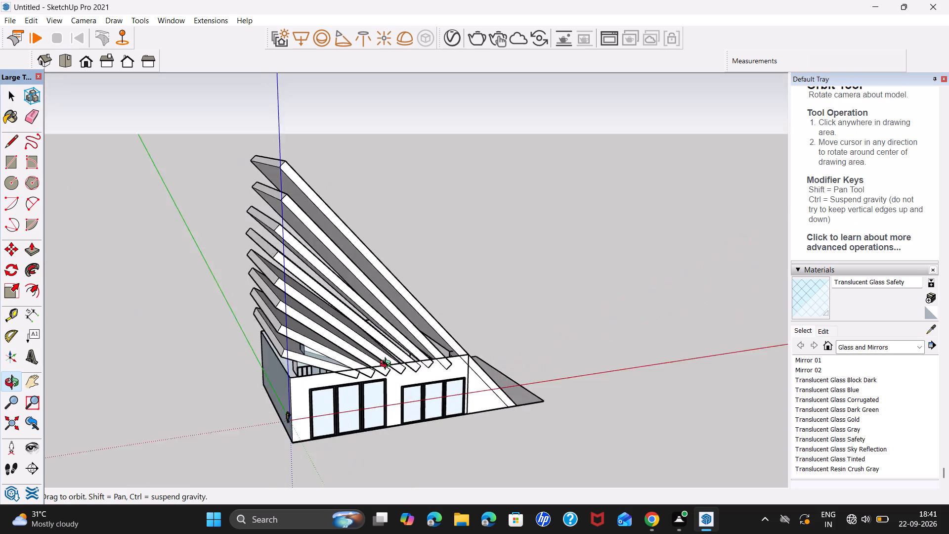
middle_drag(388, 365, 298, 300)
middle_drag(420, 430, 191, 170)
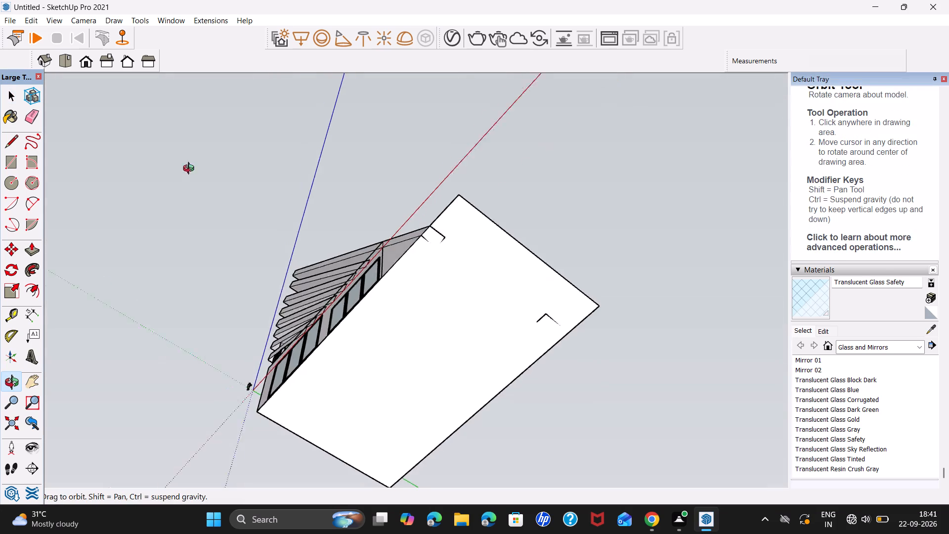
middle_drag(191, 170, 175, 182)
click(46, 57)
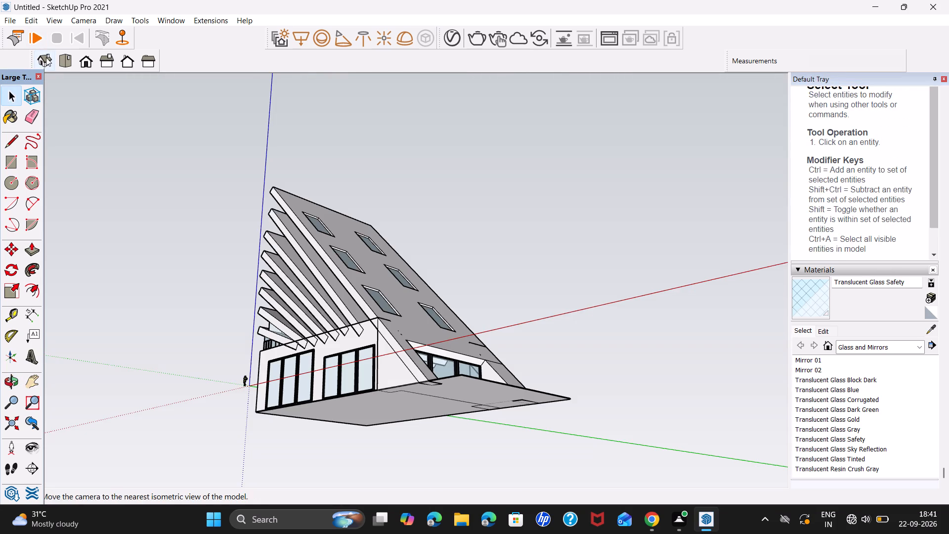
Create the 3D text LIBRARY in Tahoma, 10" high and extruded 1", and place it on the slatted-side wall above the glass openings.
scroll(325, 318, up, 4)
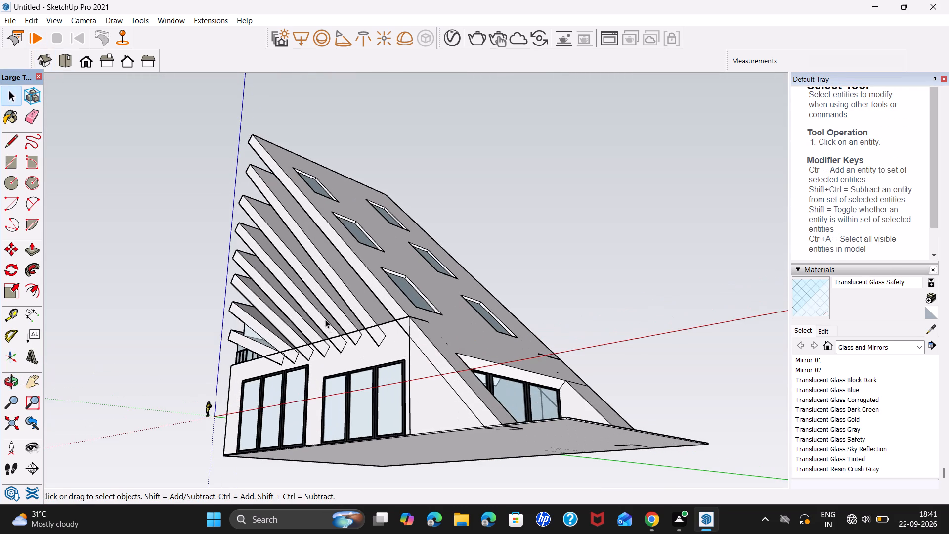
middle_drag(355, 344, 358, 292)
shift+scroll(355, 344, up, 1)
scroll(372, 306, up, 1)
middle_drag(372, 306, 368, 351)
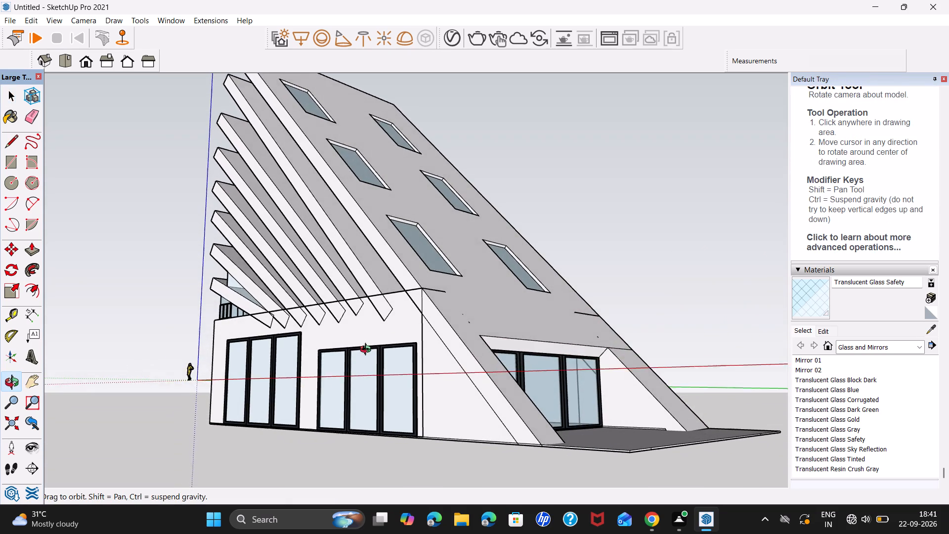
middle_drag(368, 351, 368, 360)
middle_drag(368, 339, 366, 346)
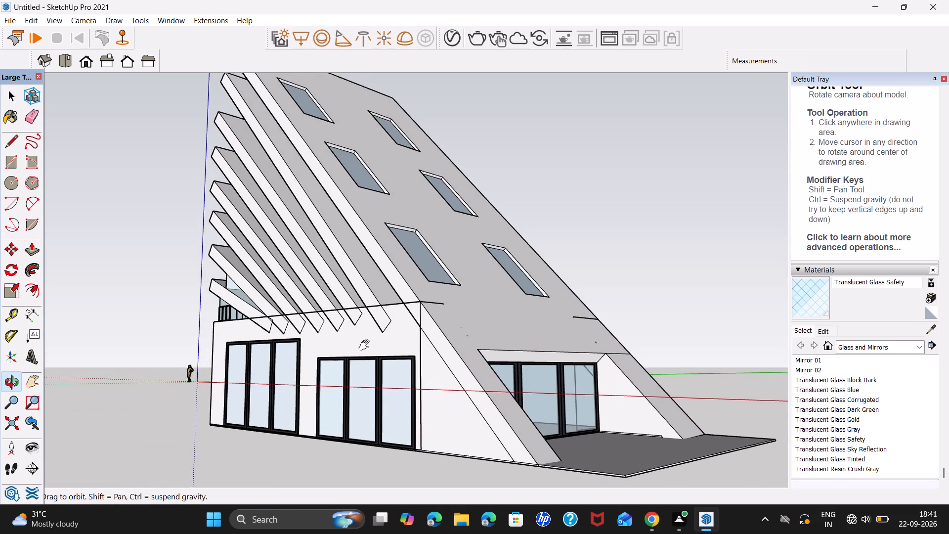
middle_drag(366, 346, 363, 367)
scroll(363, 367, down, 1)
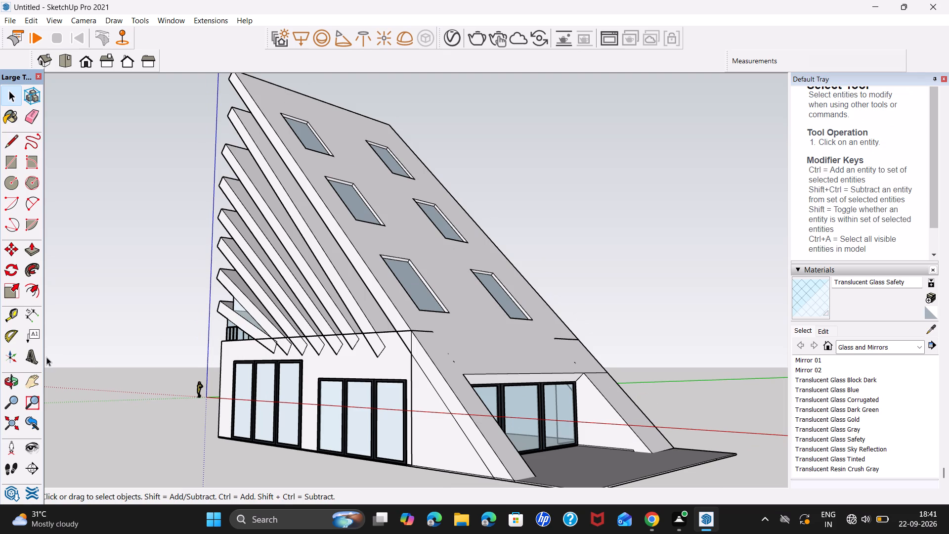
click(28, 365)
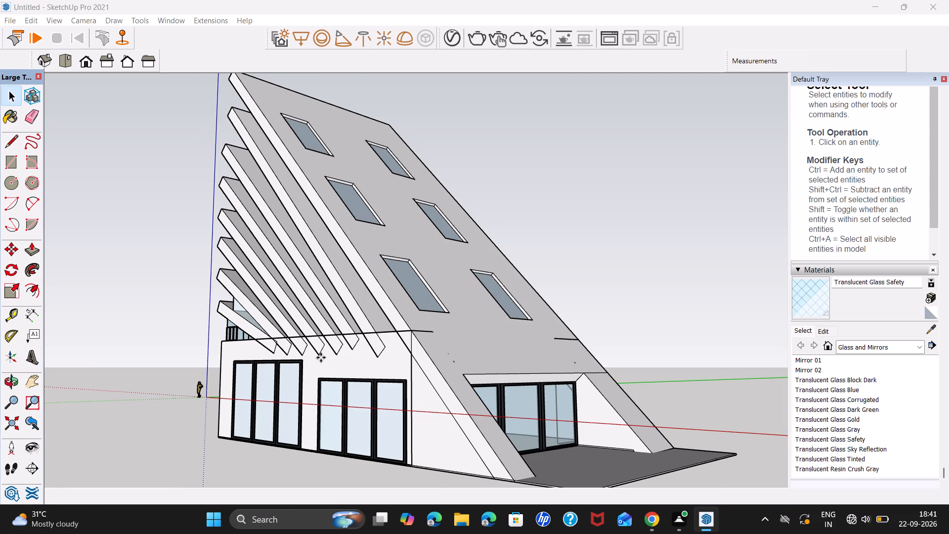
click(321, 357)
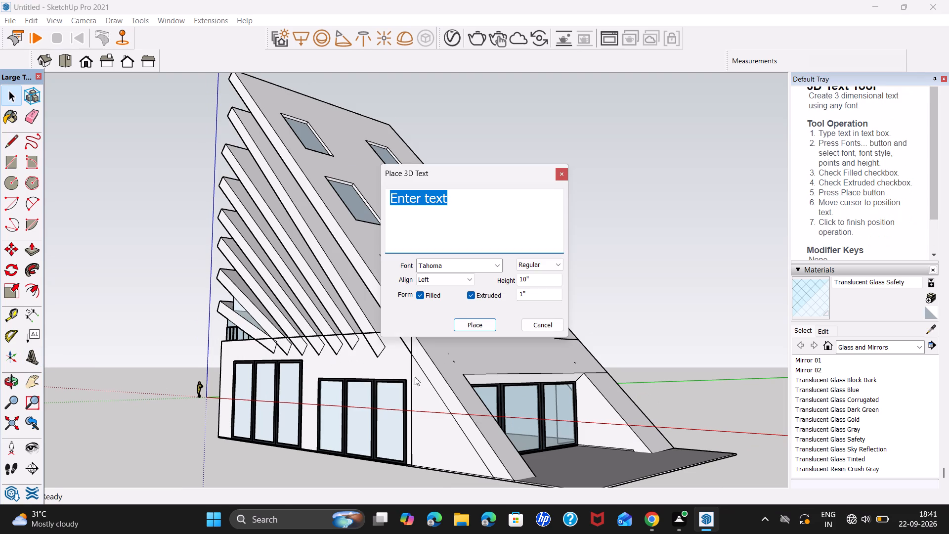
drag(450, 200, 372, 197)
key(BackSpace)
text(LI)
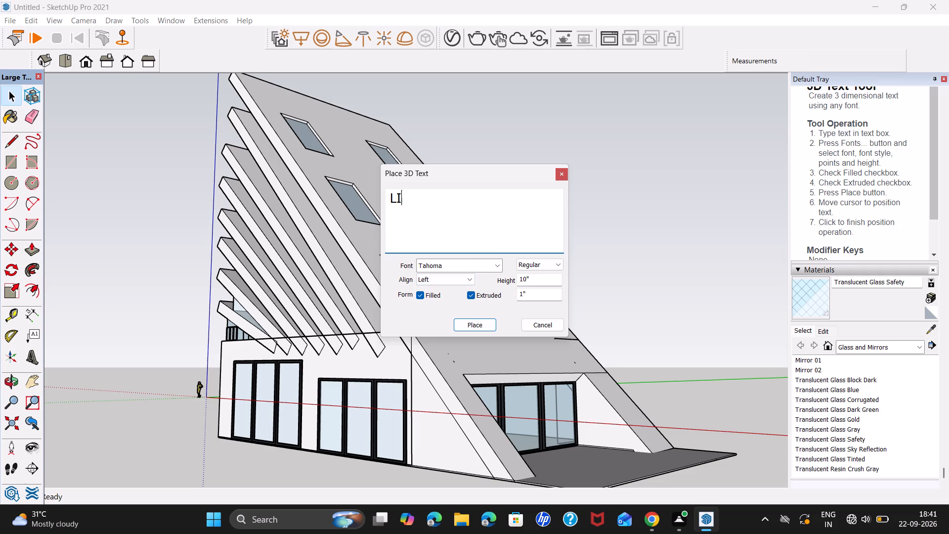
key(b)
text(RARY)
click(483, 327)
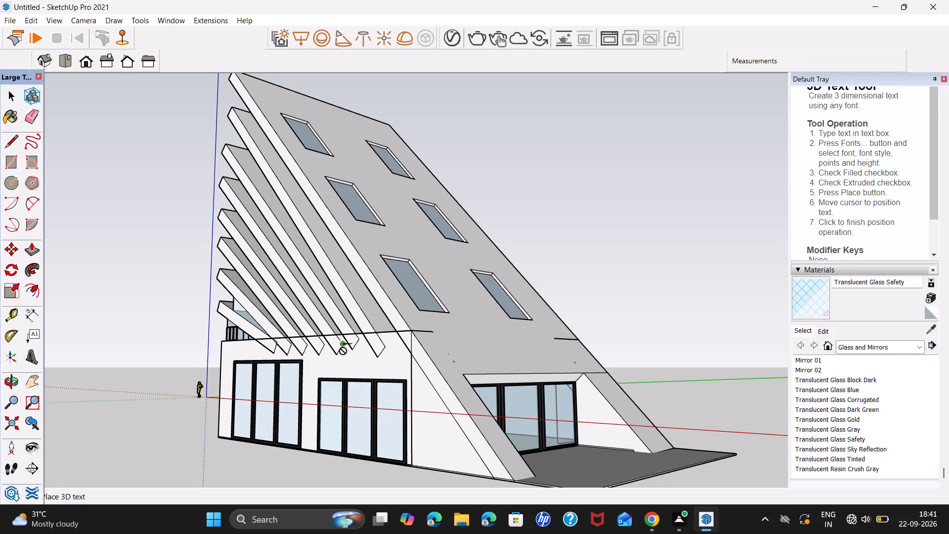
click(344, 358)
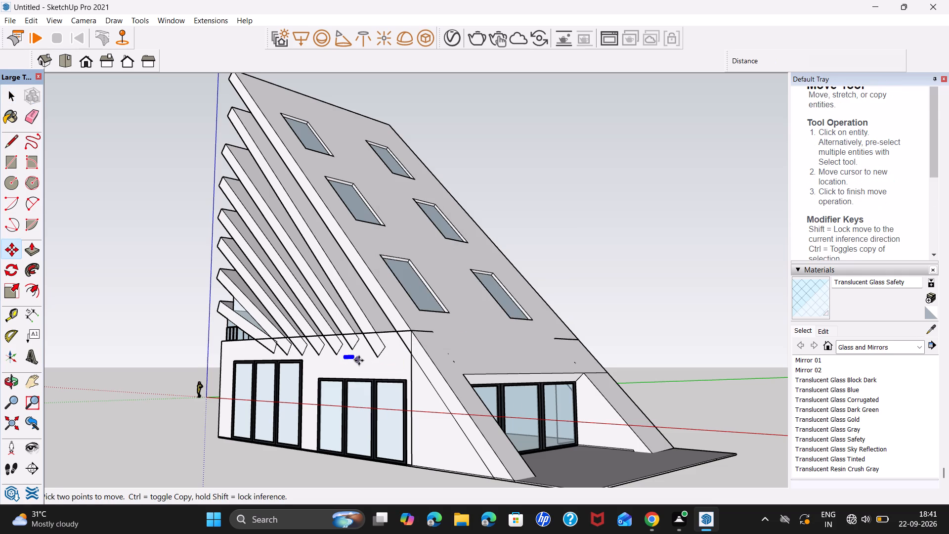
Stretch the LIBRARY text lengthwise along the wall with the Scale tool, by a factor of about 5.8.
scroll(351, 356, up, 11)
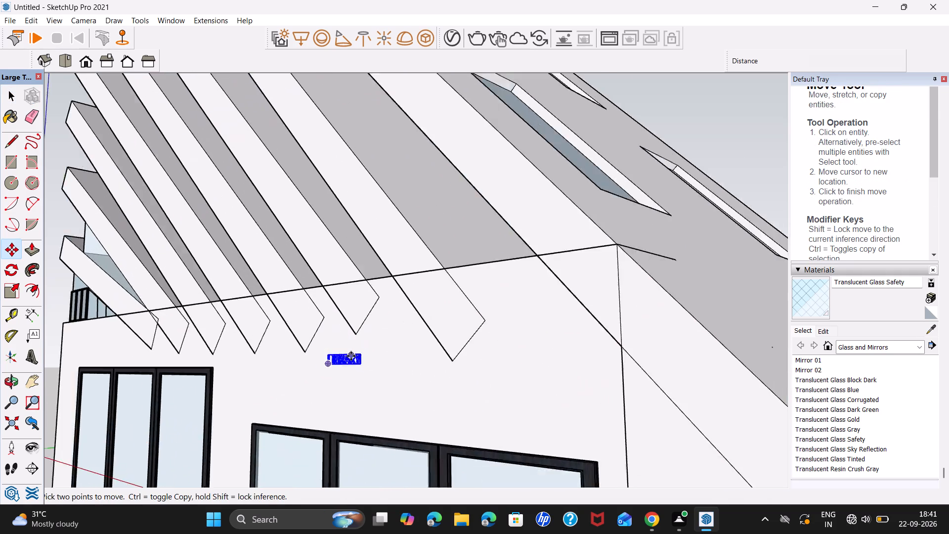
scroll(351, 356, up, 10)
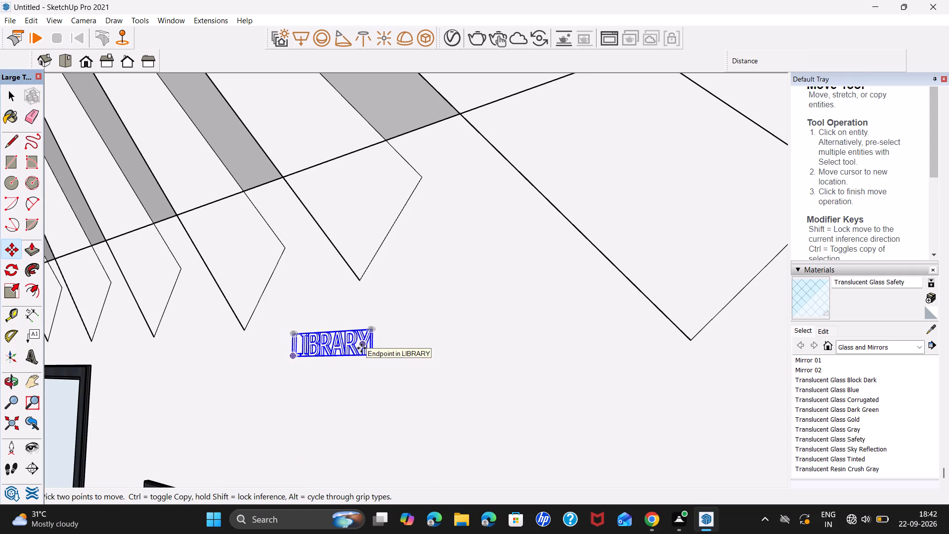
key(s)
click(374, 340)
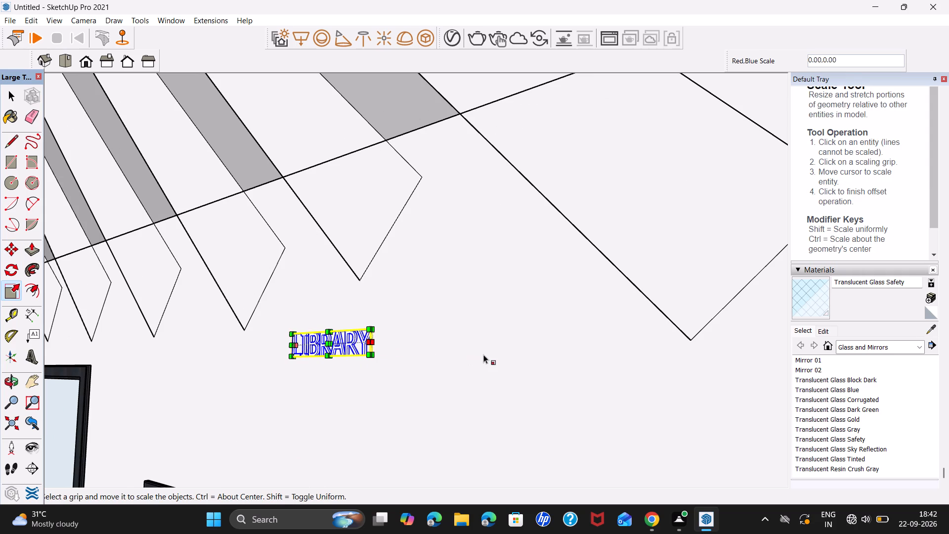
drag(372, 340, 399, 341)
drag(399, 341, 447, 342)
drag(370, 339, 374, 339)
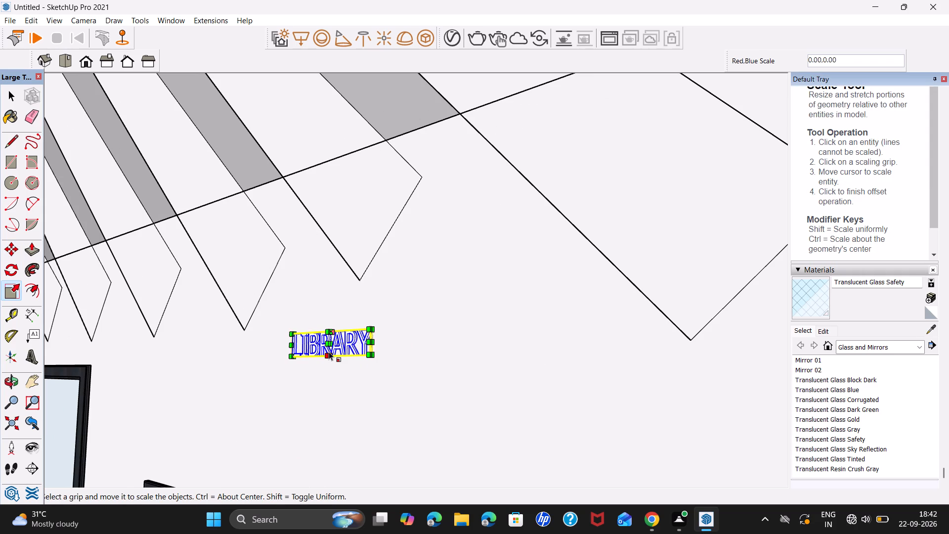
scroll(356, 341, up, 7)
middle_drag(400, 347, 334, 355)
scroll(348, 348, up, 15)
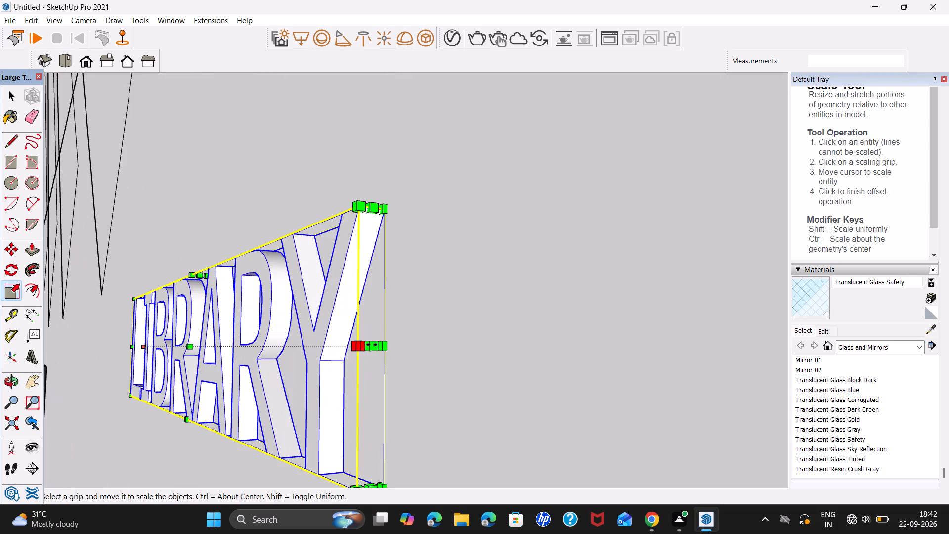
click(376, 345)
scroll(561, 362, down, 20)
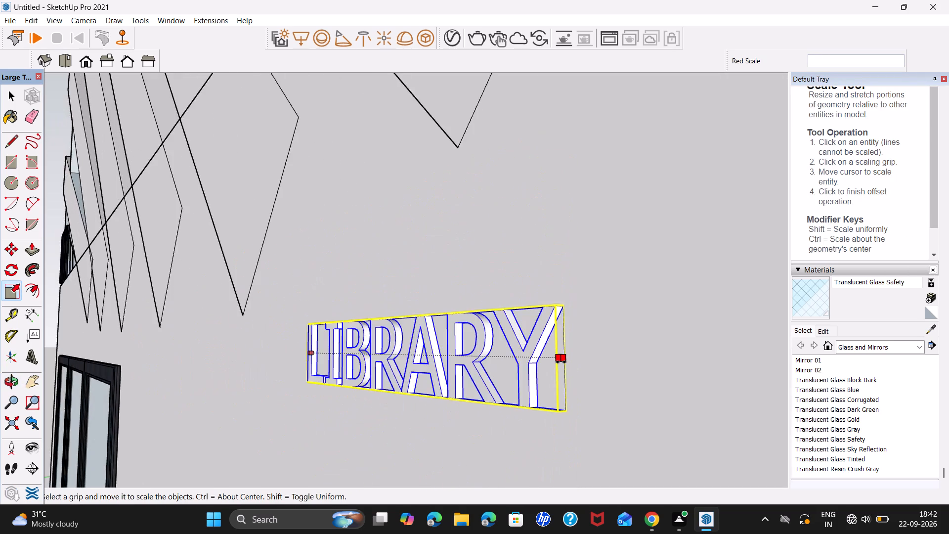
scroll(561, 362, down, 12)
scroll(558, 368, down, 16)
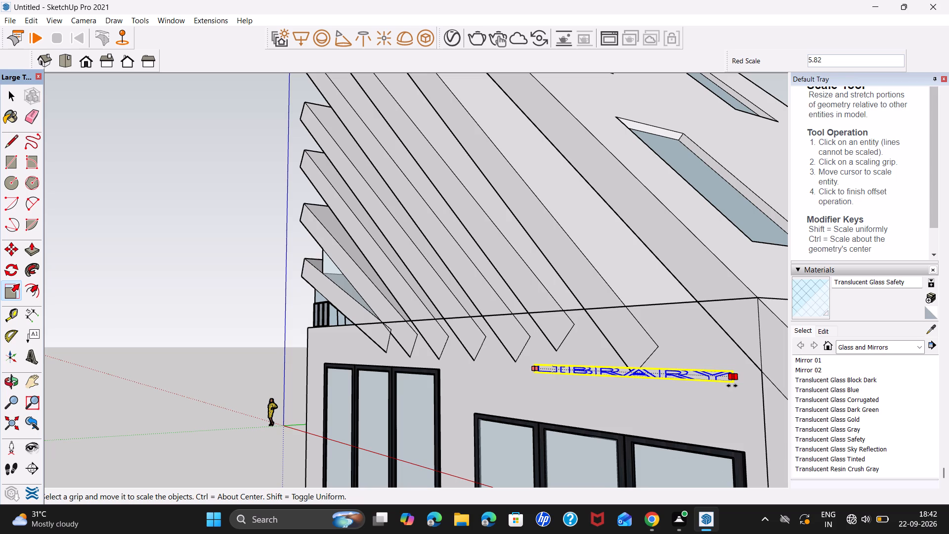
click(726, 386)
Stretch the height of the LIBRARY text downward from its top edge with the Scale tool, by a factor of 5.00.
middle_drag(627, 384, 634, 331)
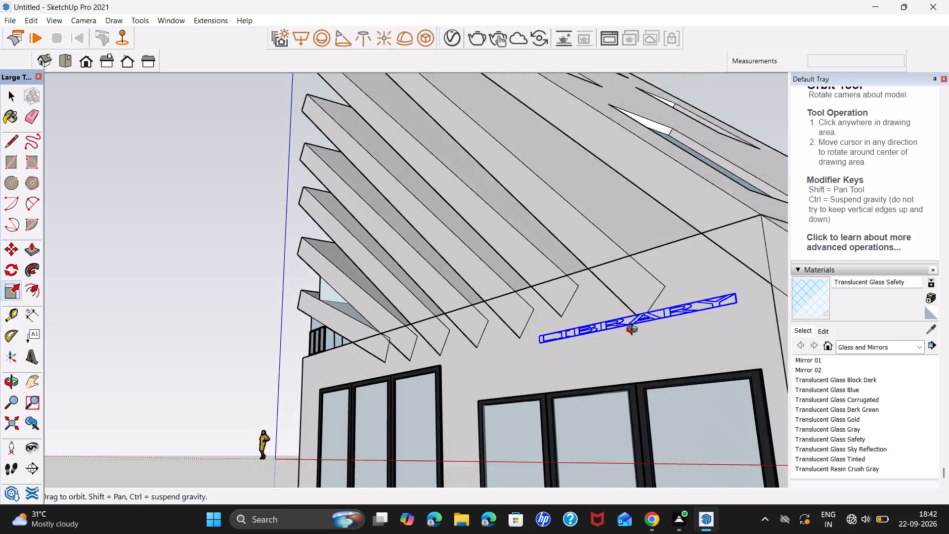
middle_drag(634, 331, 636, 305)
scroll(624, 283, up, 8)
scroll(632, 279, up, 14)
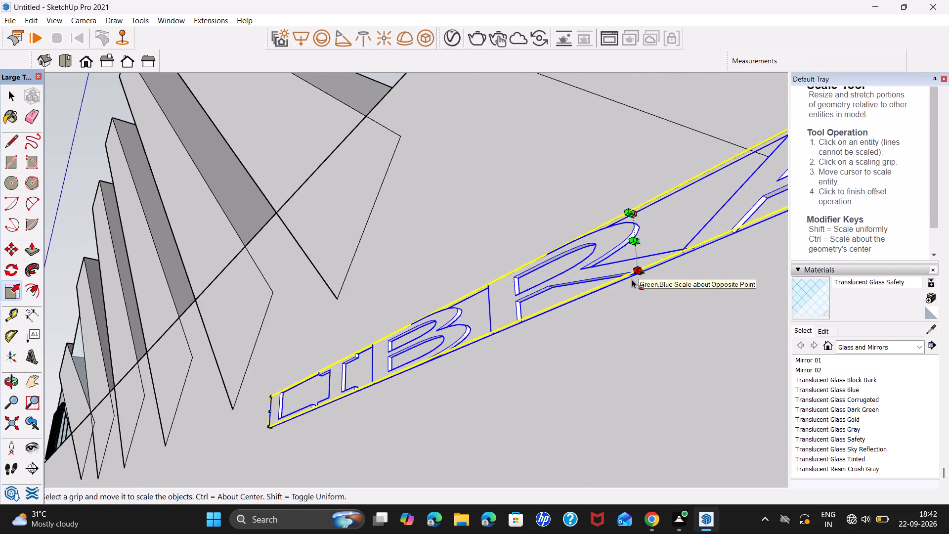
scroll(632, 279, up, 8)
click(652, 265)
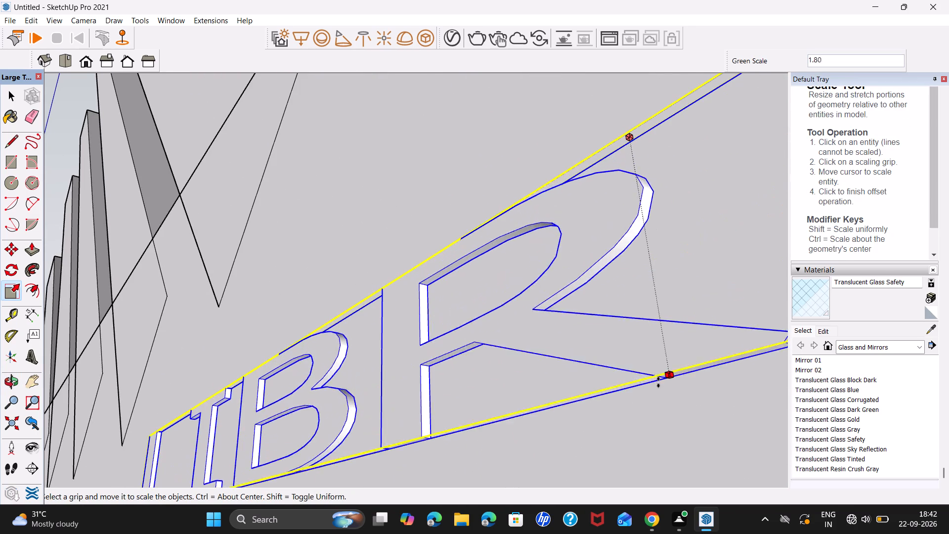
scroll(659, 399, down, 18)
scroll(661, 406, down, 20)
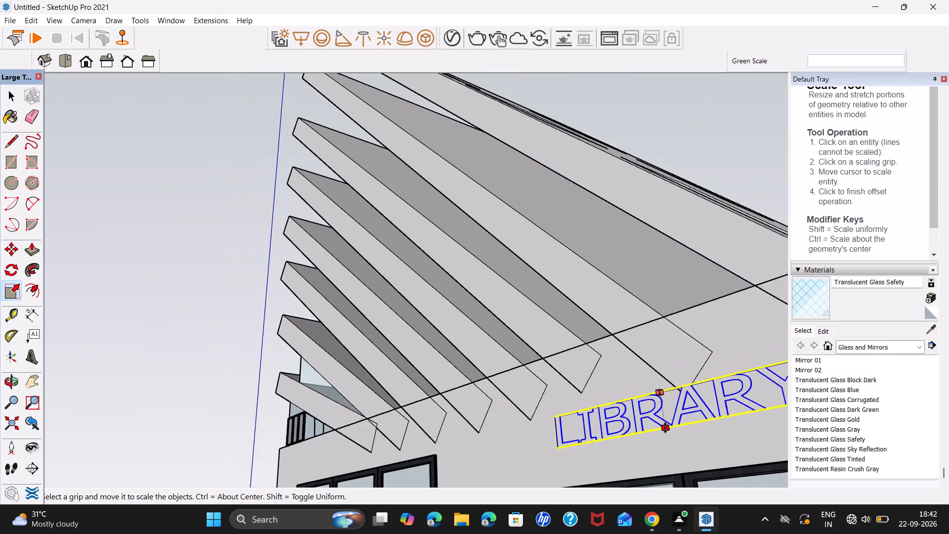
scroll(665, 428, down, 1)
click(670, 440)
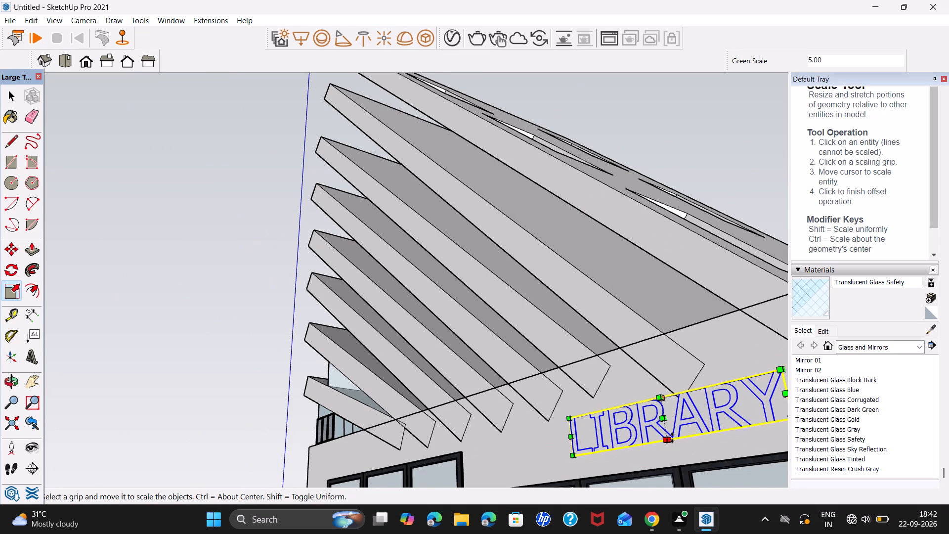
Reselect the LIBRARY text and examine its tag, instance, definition and other component properties.
scroll(672, 438, down, 3)
shift+middle_drag(675, 432, 625, 398)
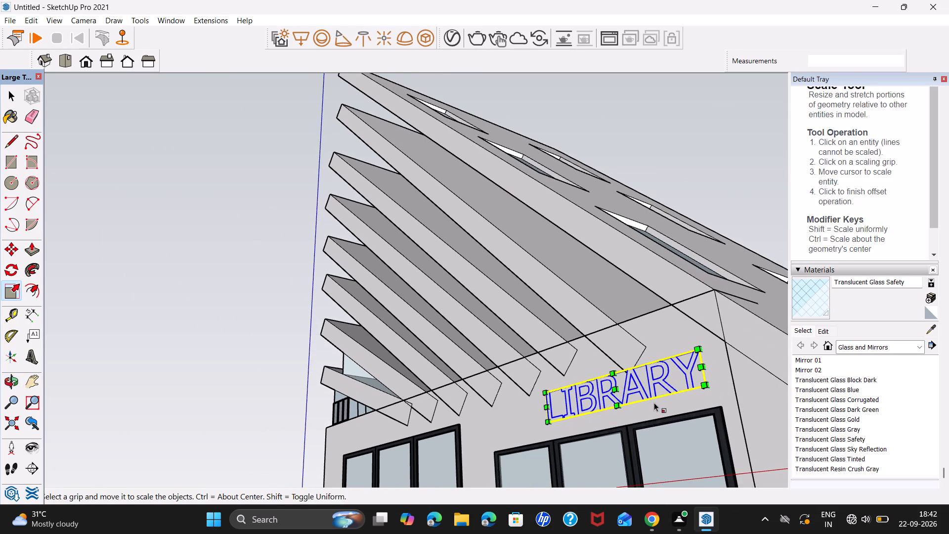
scroll(656, 402, down, 2)
key(space)
click(735, 176)
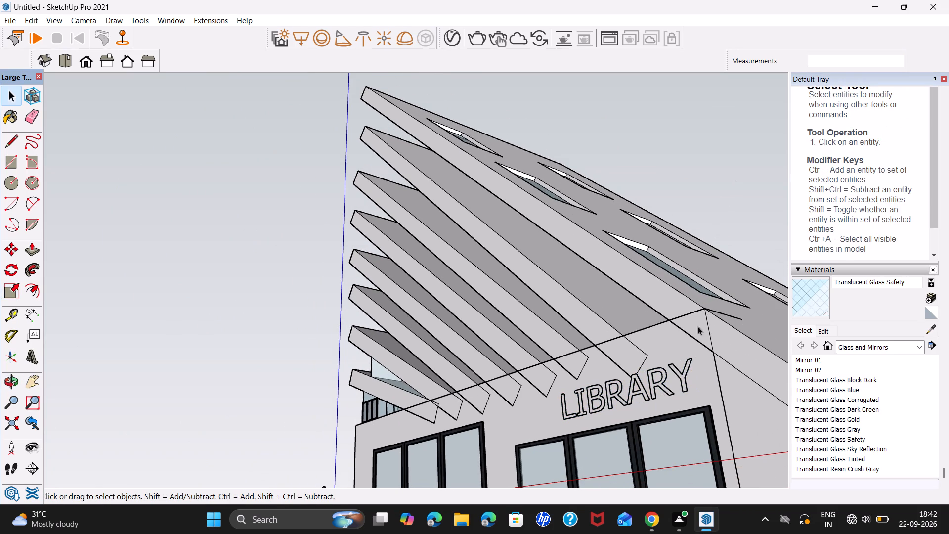
click(651, 388)
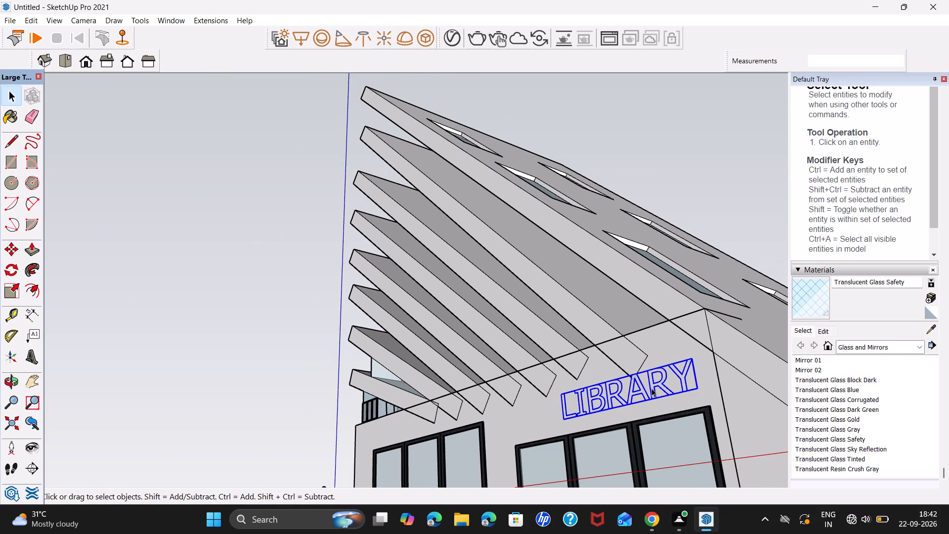
scroll(824, 344, down, 8)
scroll(861, 217, down, 8)
scroll(905, 339, down, 6)
scroll(839, 395, down, 8)
scroll(845, 396, up, 1)
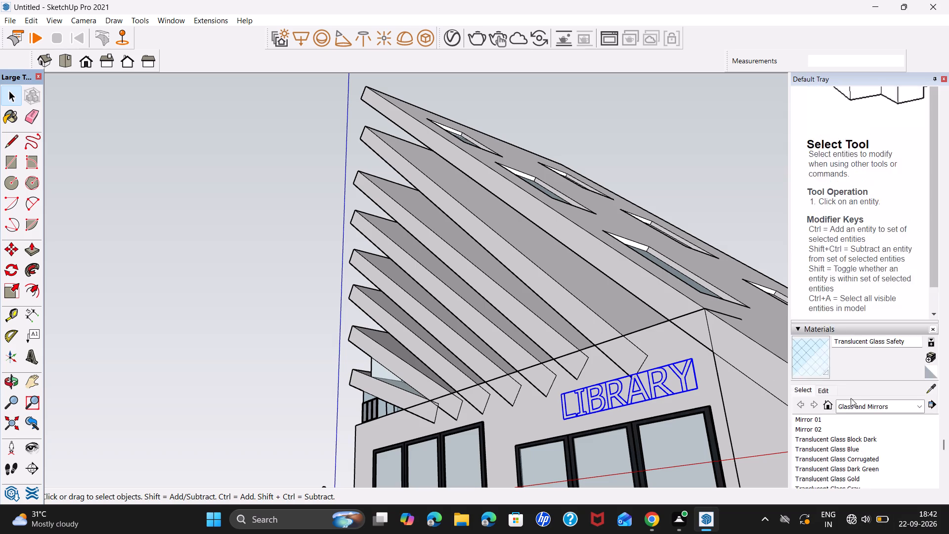
scroll(854, 400, down, 1)
scroll(857, 403, up, 9)
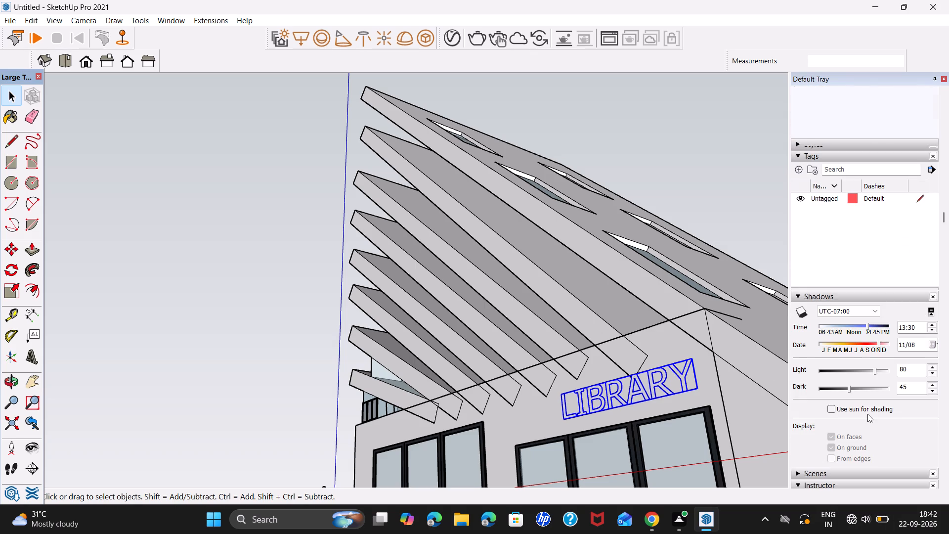
scroll(867, 414, up, 9)
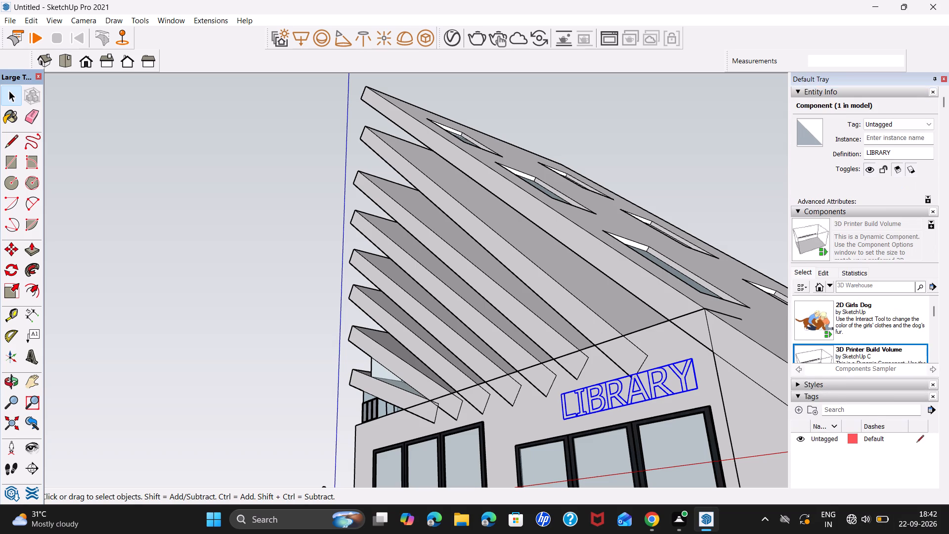
click(894, 154)
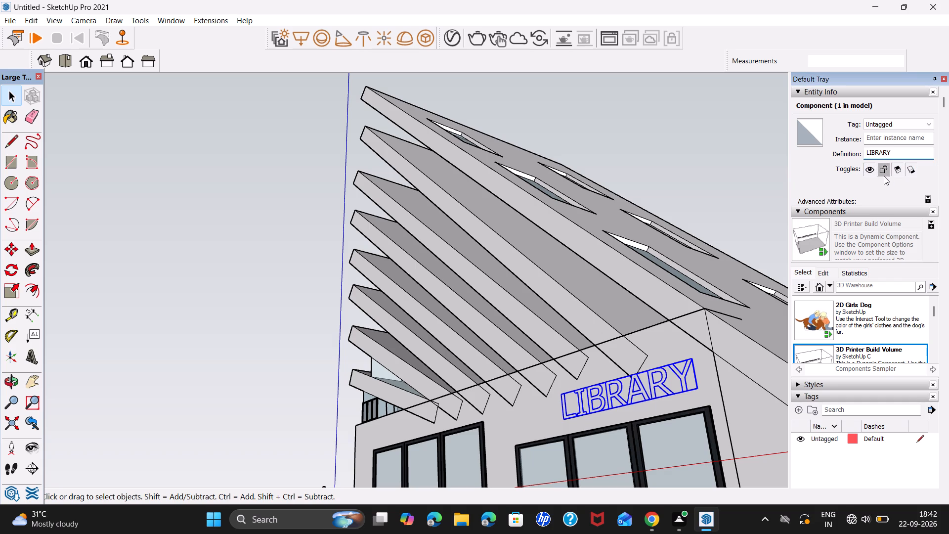
click(928, 123)
click(924, 141)
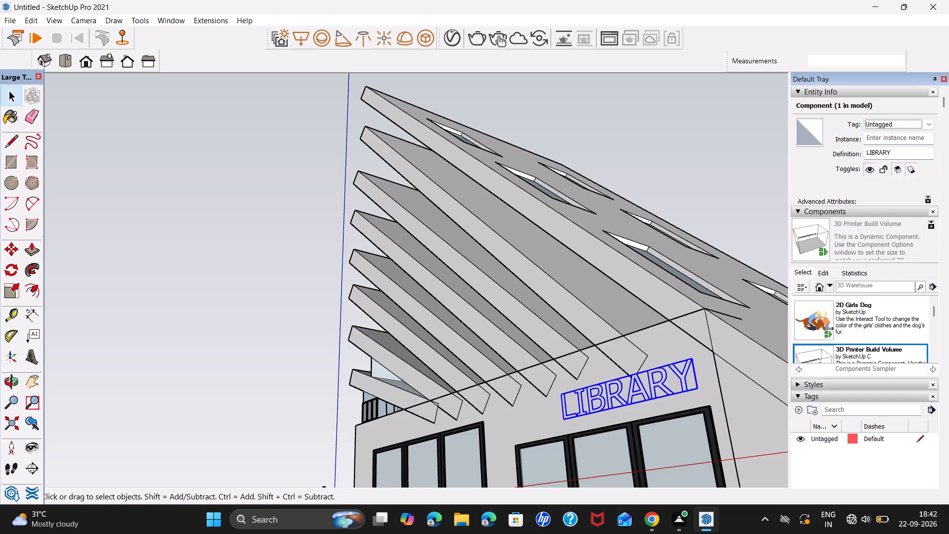
click(926, 138)
click(908, 158)
double_click(662, 378)
click(662, 379)
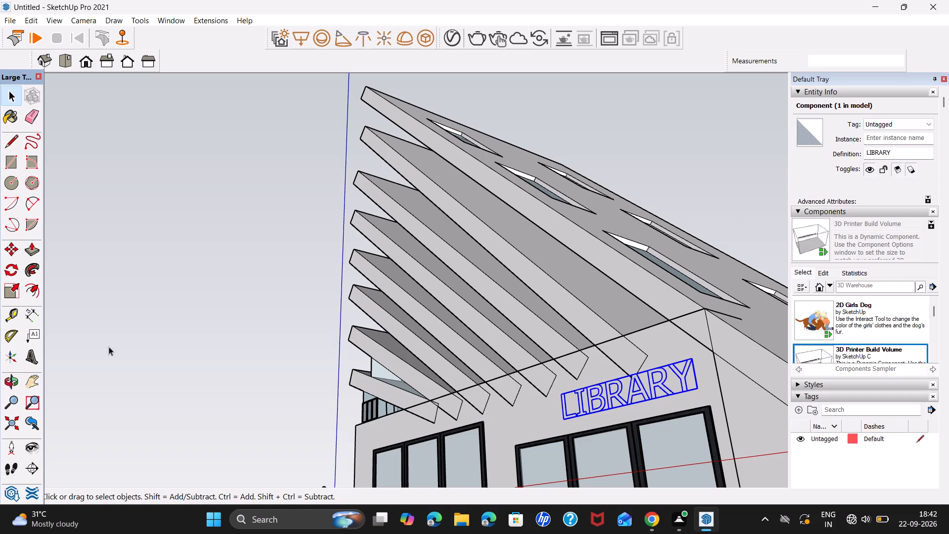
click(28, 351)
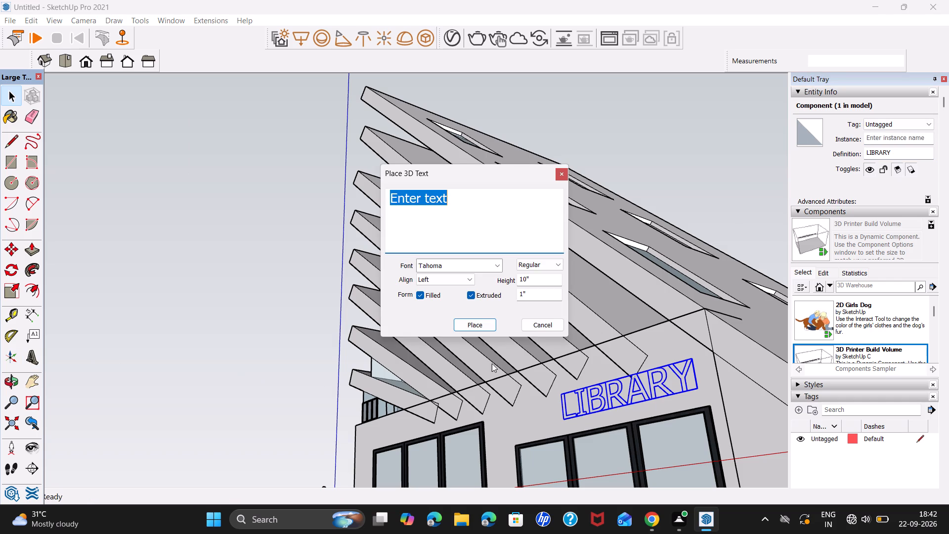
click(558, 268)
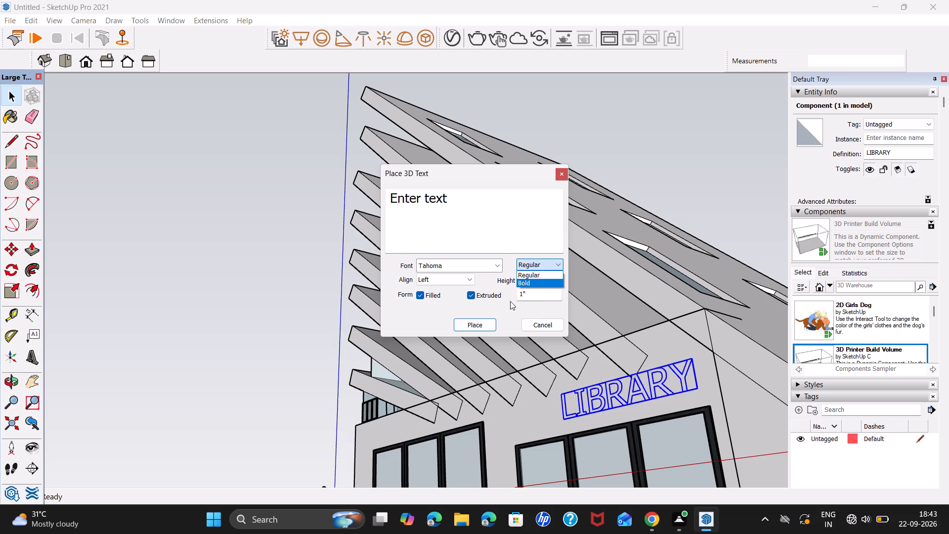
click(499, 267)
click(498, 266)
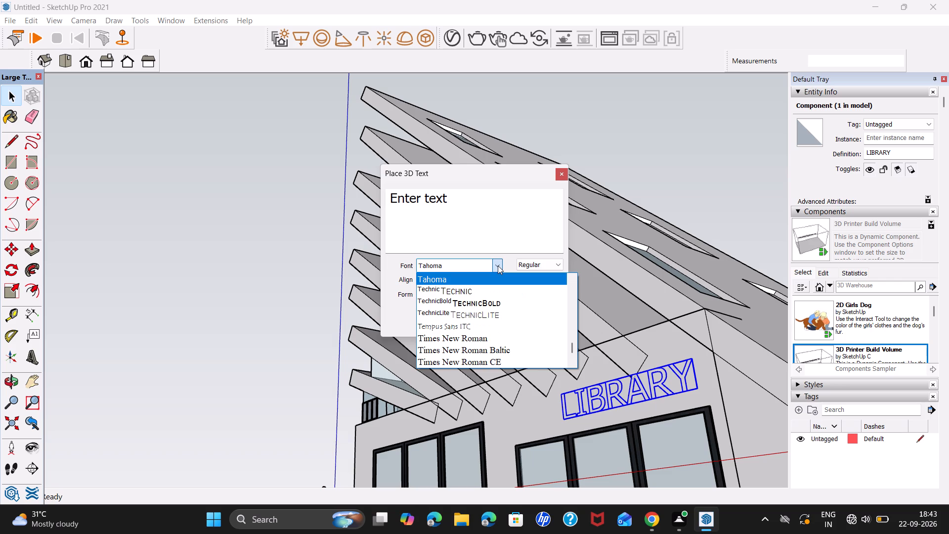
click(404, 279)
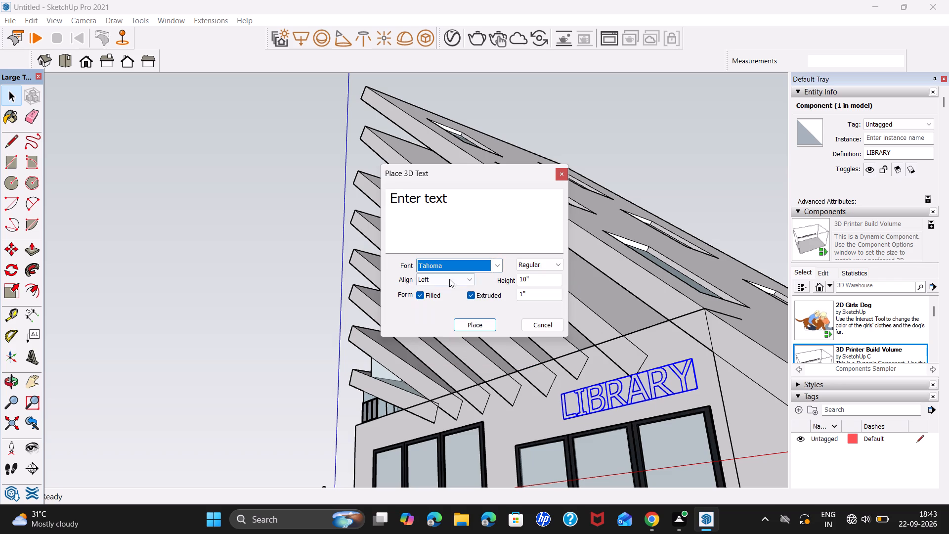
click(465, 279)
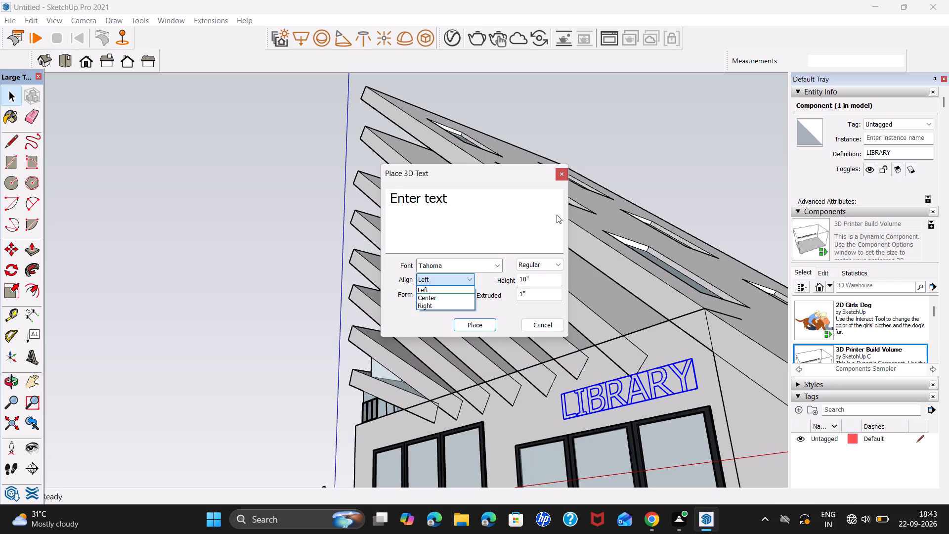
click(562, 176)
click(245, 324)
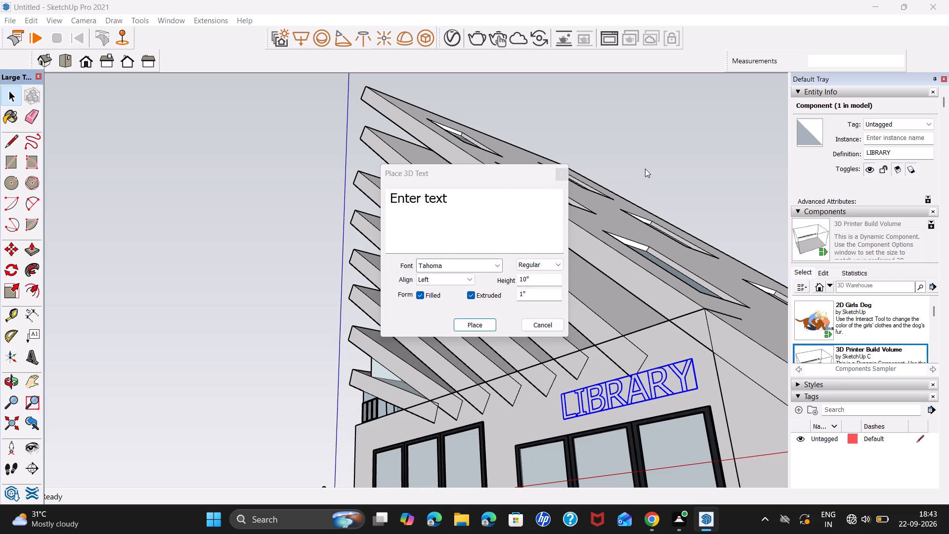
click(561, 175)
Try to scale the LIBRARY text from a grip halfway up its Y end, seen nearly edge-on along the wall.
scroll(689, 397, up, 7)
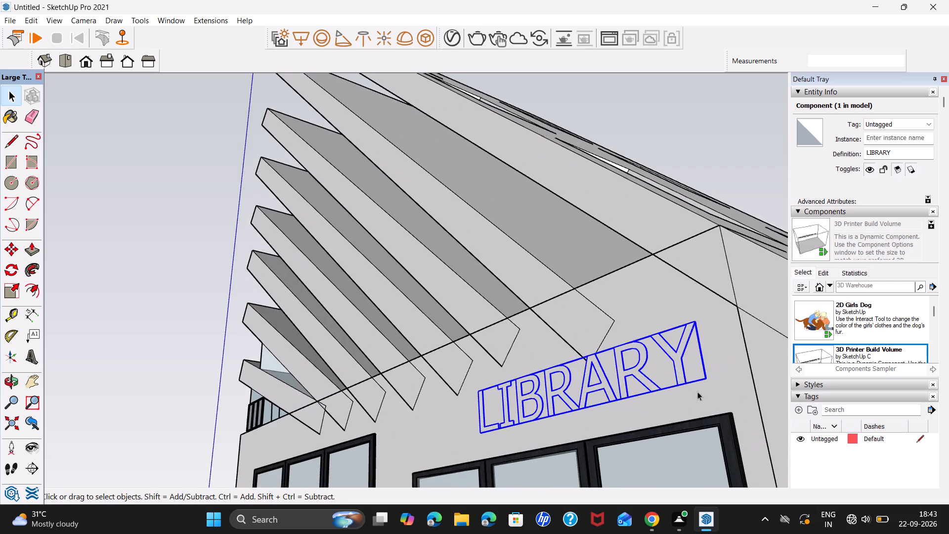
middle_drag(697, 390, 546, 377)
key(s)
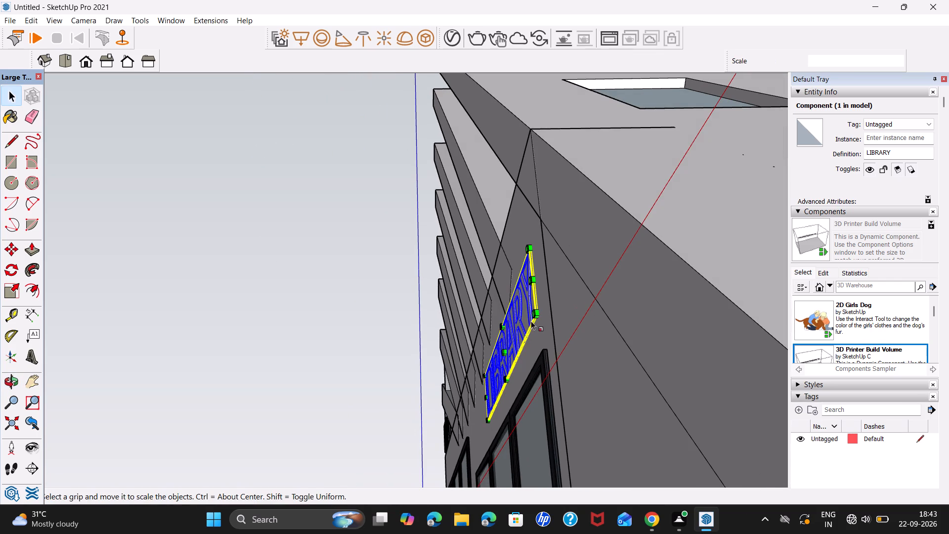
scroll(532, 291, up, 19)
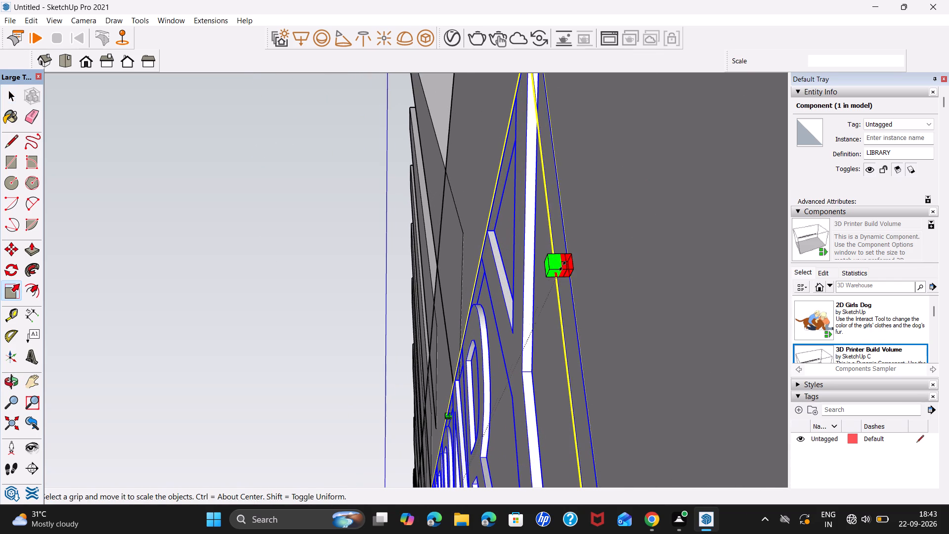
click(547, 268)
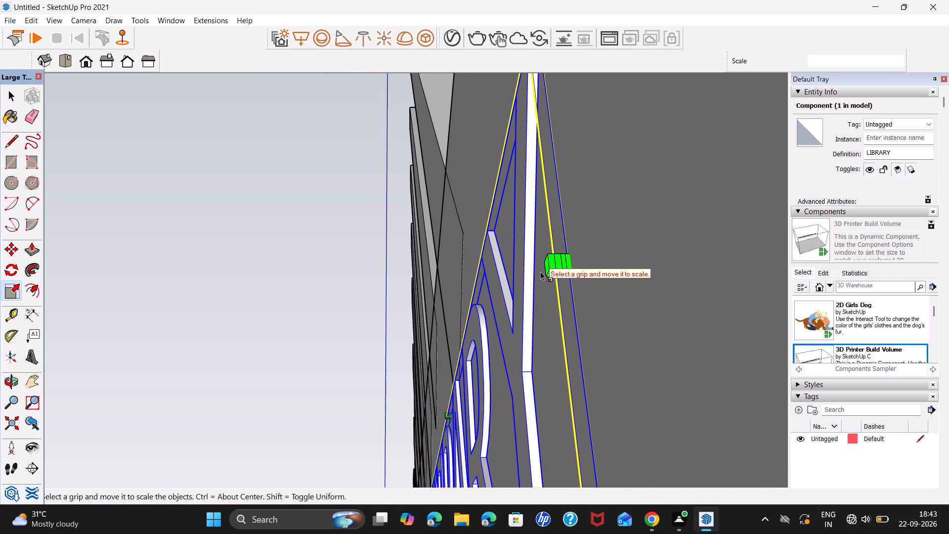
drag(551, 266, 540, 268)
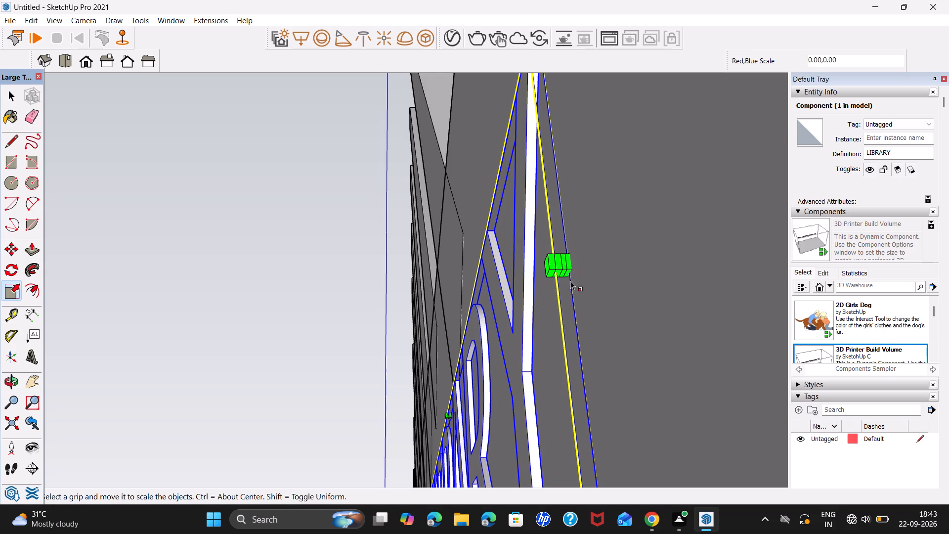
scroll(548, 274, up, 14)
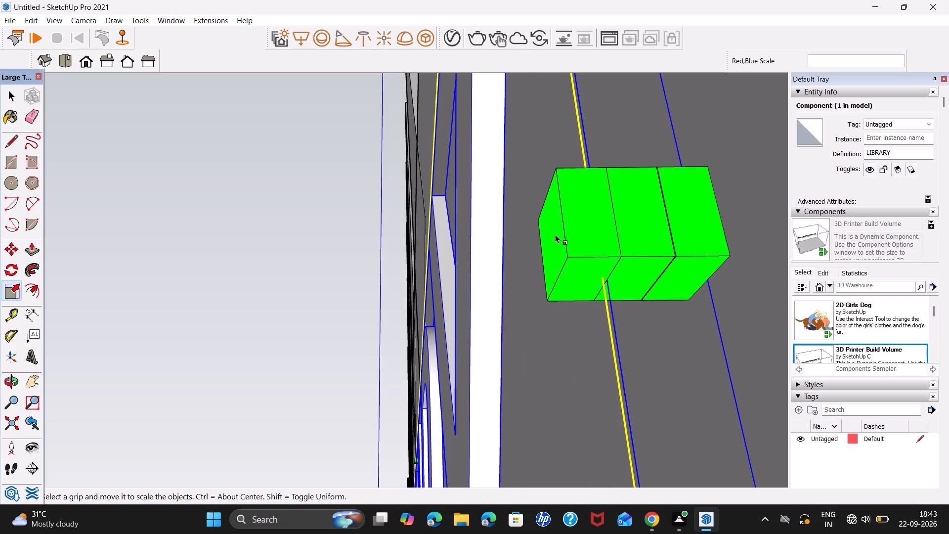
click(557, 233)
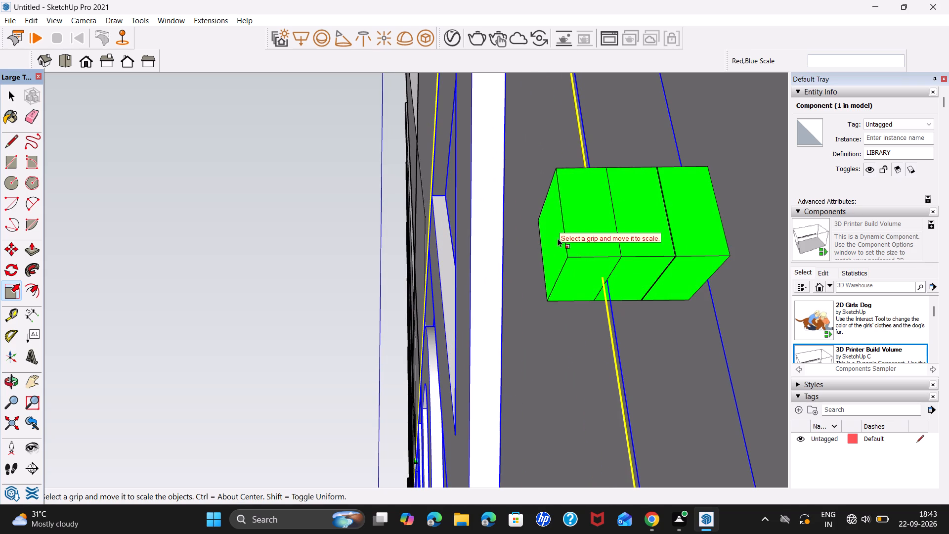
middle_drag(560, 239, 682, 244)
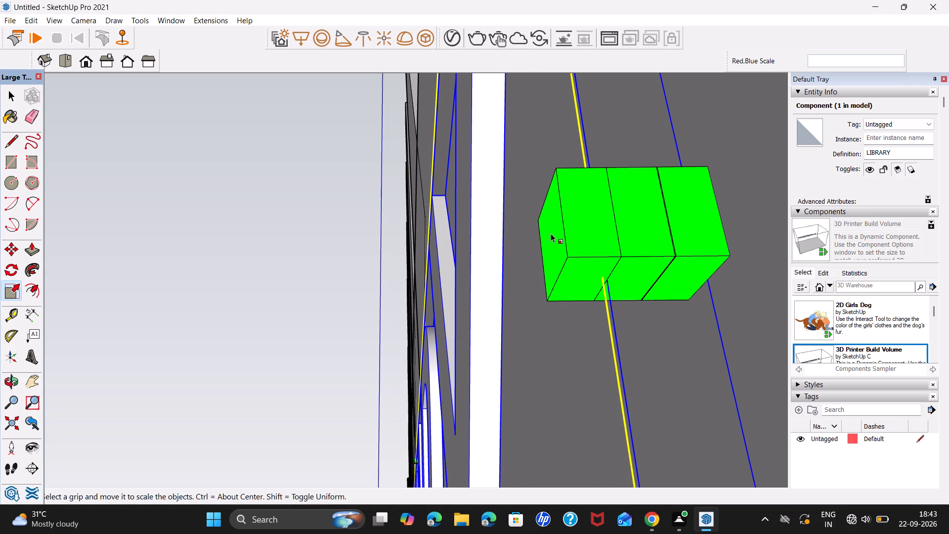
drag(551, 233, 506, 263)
Thicken the LIBRARY letters outward from the wall and shorten the word slightly, scaling length and depth together from the Y end.
middle_drag(530, 268, 648, 256)
scroll(648, 256, down, 4)
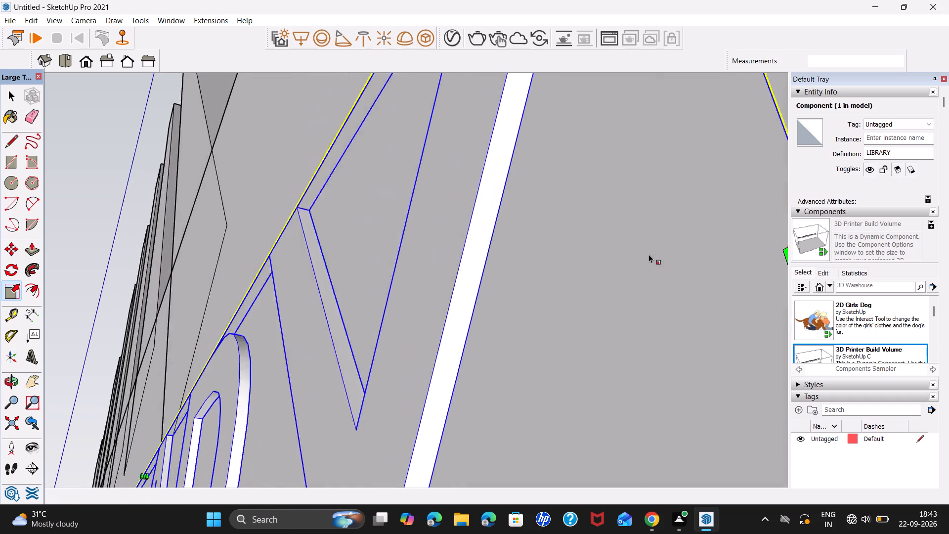
scroll(648, 254, down, 2)
drag(765, 262, 732, 270)
scroll(642, 264, down, 3)
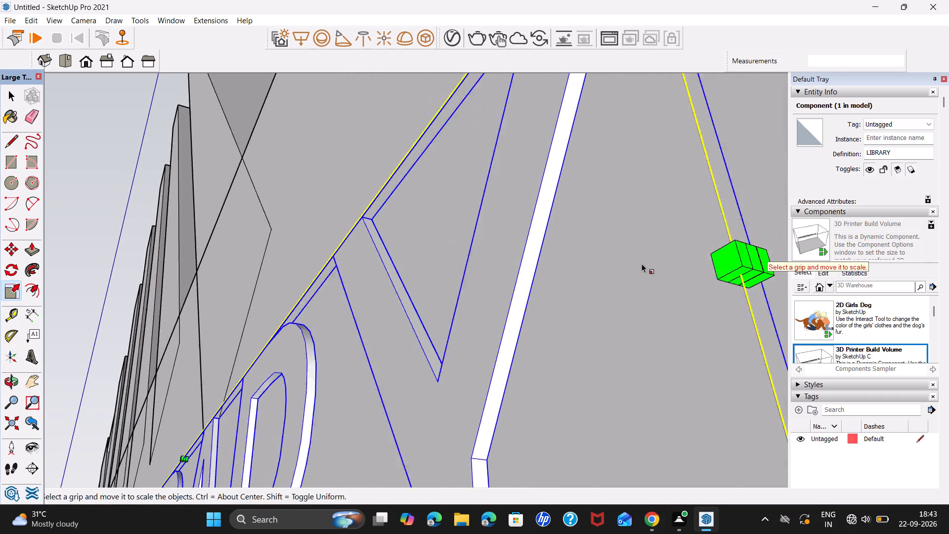
scroll(642, 264, down, 19)
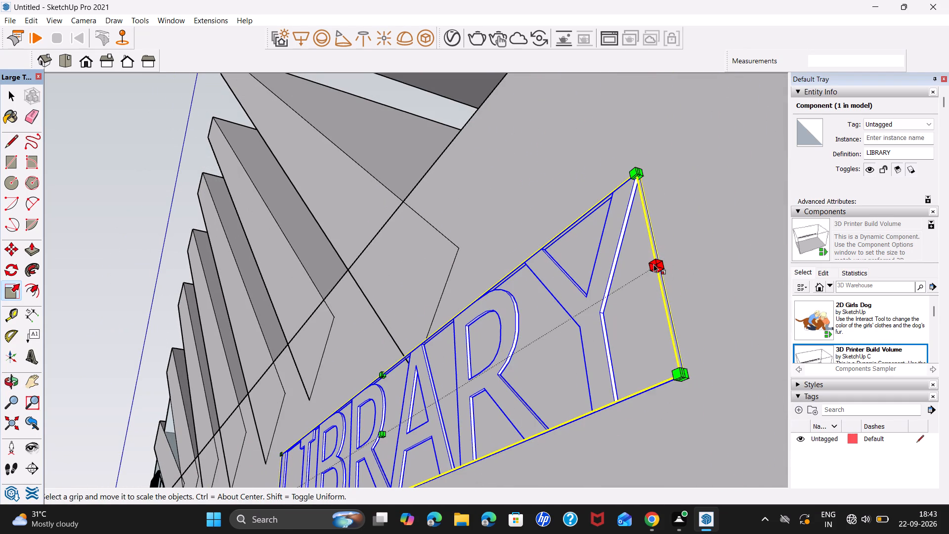
drag(653, 264, 647, 320)
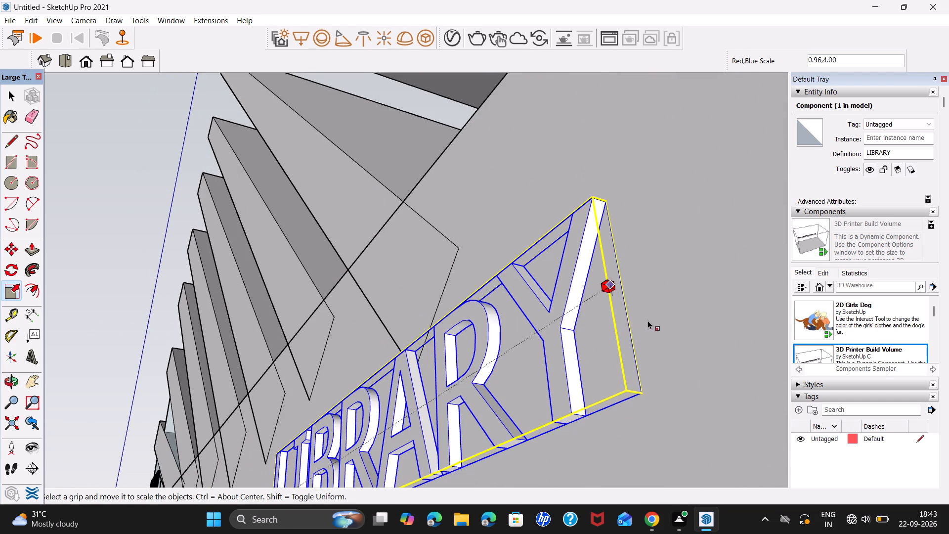
drag(647, 320, 612, 337)
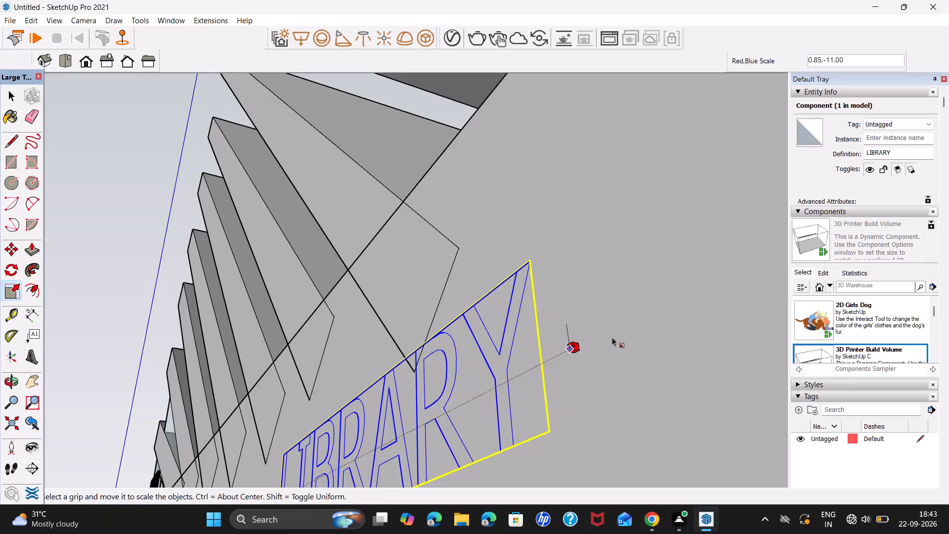
drag(612, 337, 478, 356)
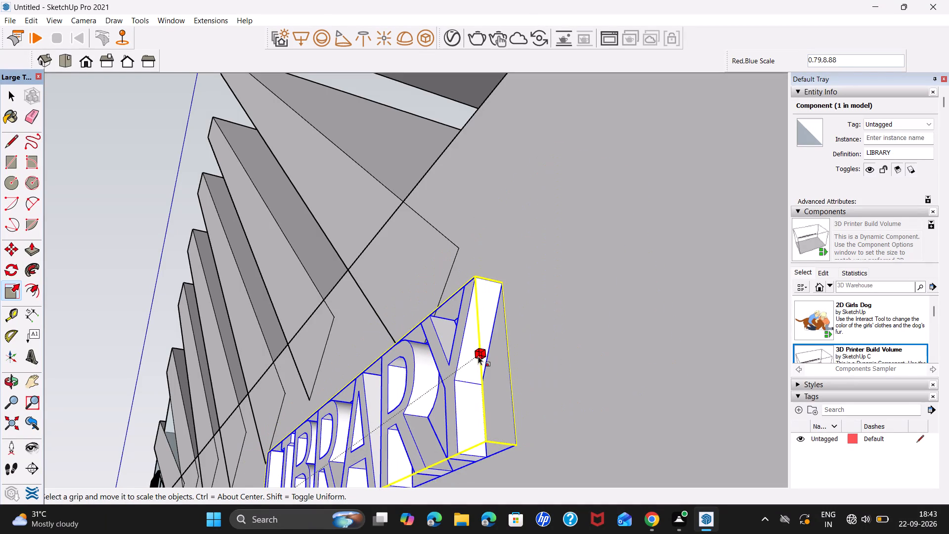
drag(478, 356, 641, 272)
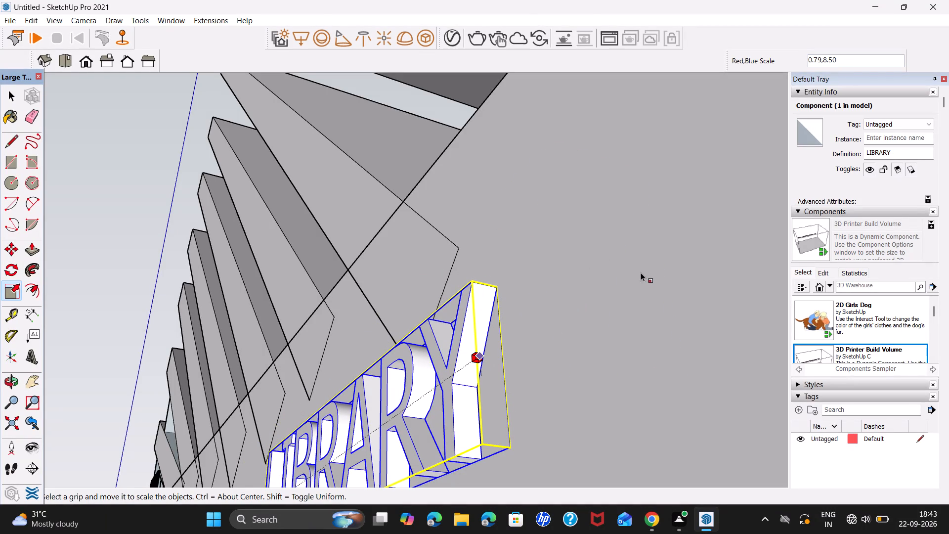
drag(641, 272, 657, 305)
scroll(535, 373, down, 16)
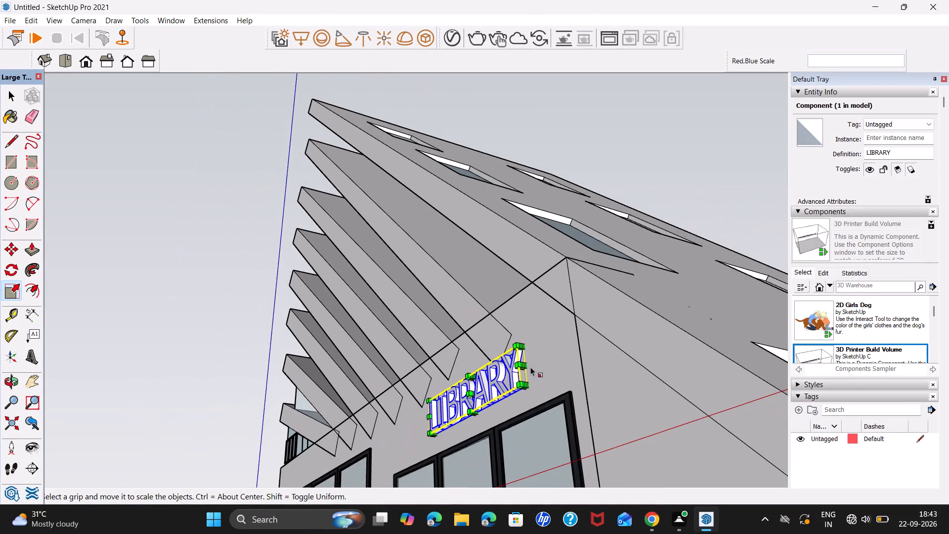
Deepen the LIBRARY letters further out from the wall, scaling length and depth together from the Y end.
middle_drag(526, 375, 662, 463)
scroll(554, 442, up, 7)
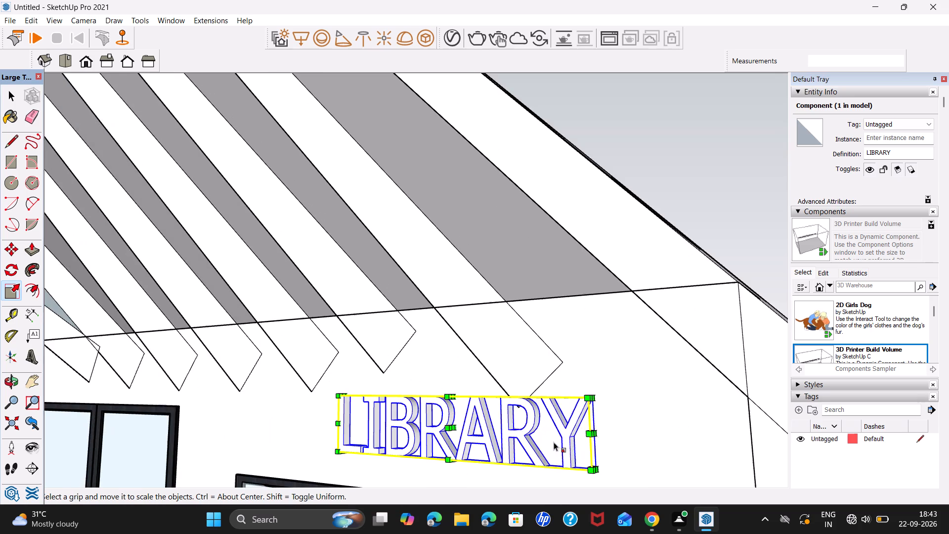
scroll(592, 445, up, 1)
click(589, 433)
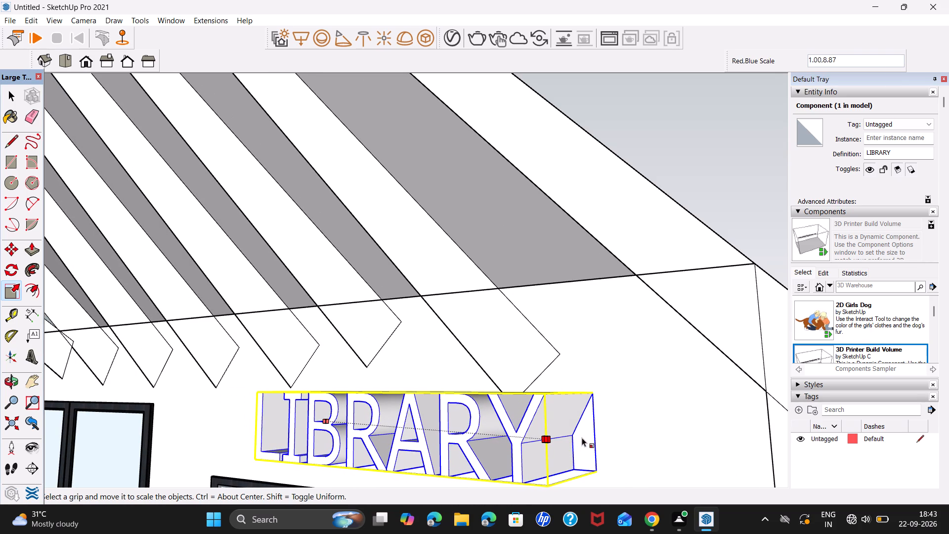
scroll(612, 427, down, 6)
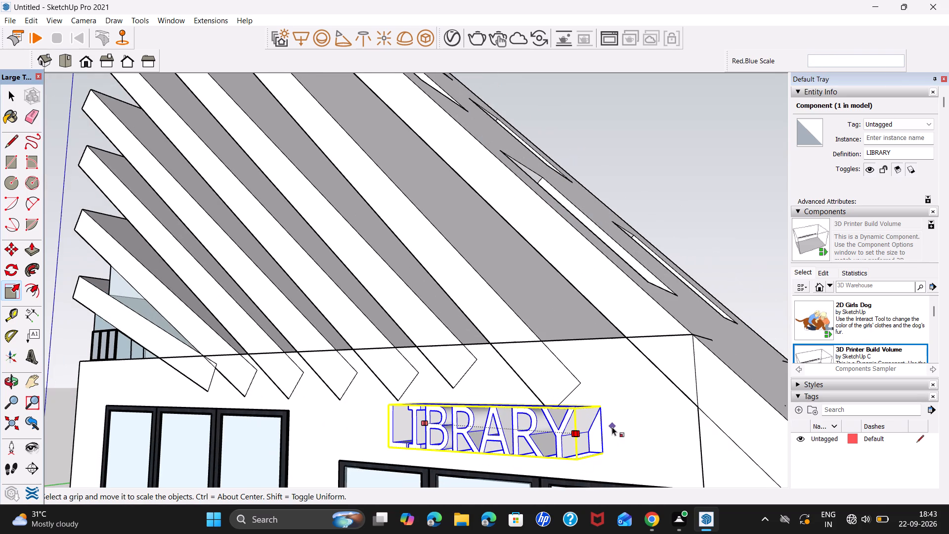
middle_drag(602, 431, 511, 436)
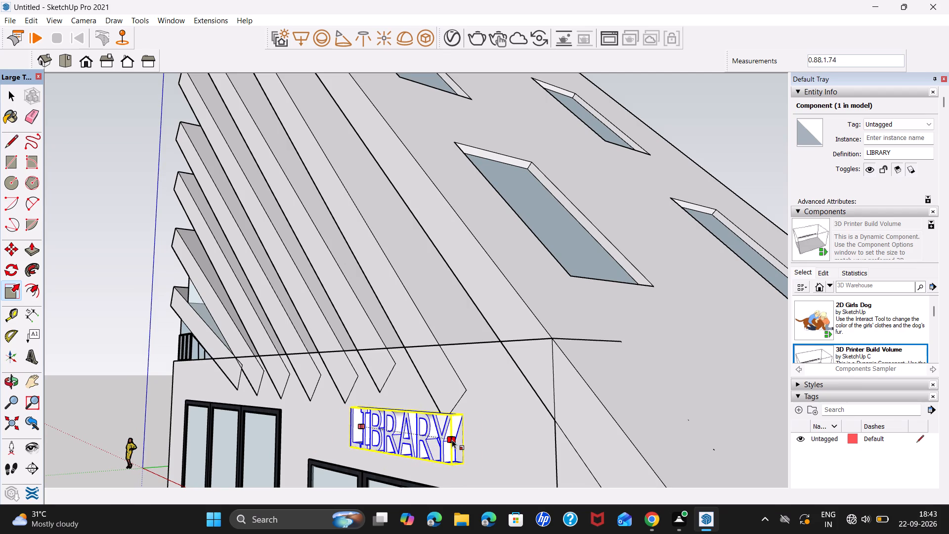
scroll(454, 439, up, 4)
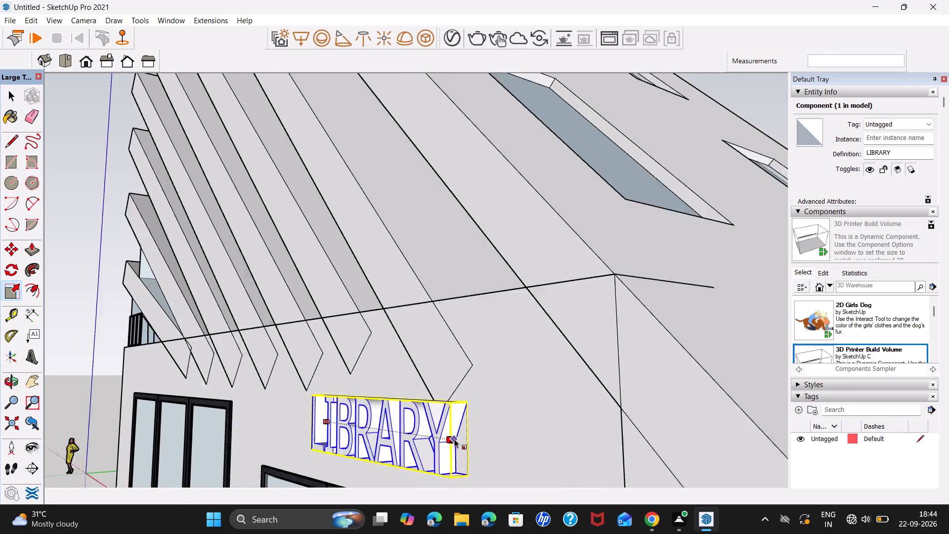
scroll(454, 439, up, 3)
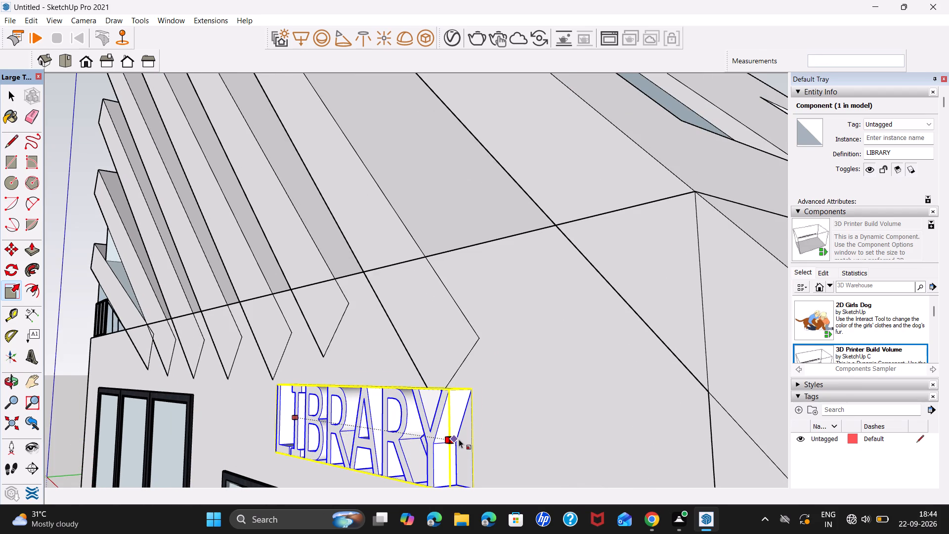
click(459, 439)
Lengthen the LIBRARY word along the wall by scaling it on the red axis from the Y end.
click(465, 440)
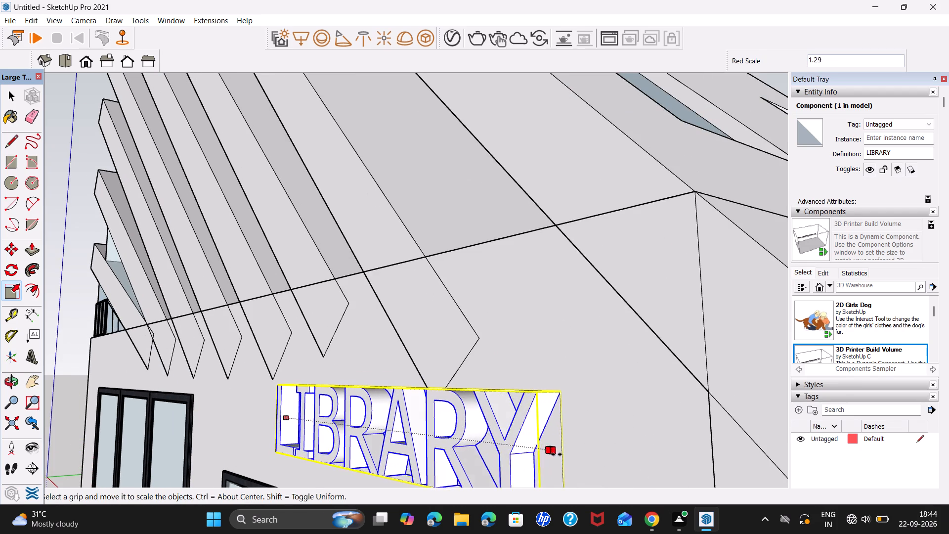
click(579, 458)
Stretch the LIBRARY letters slightly upward from their top edge with a green-axis scale, leaving the text deselected.
scroll(529, 440, down, 7)
middle_drag(528, 439, 529, 440)
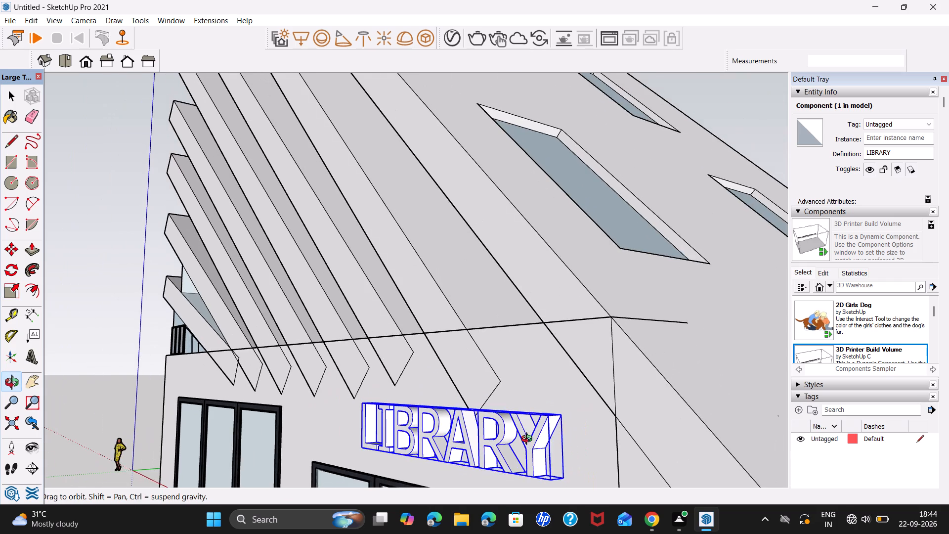
middle_drag(529, 440, 593, 506)
scroll(483, 422, up, 6)
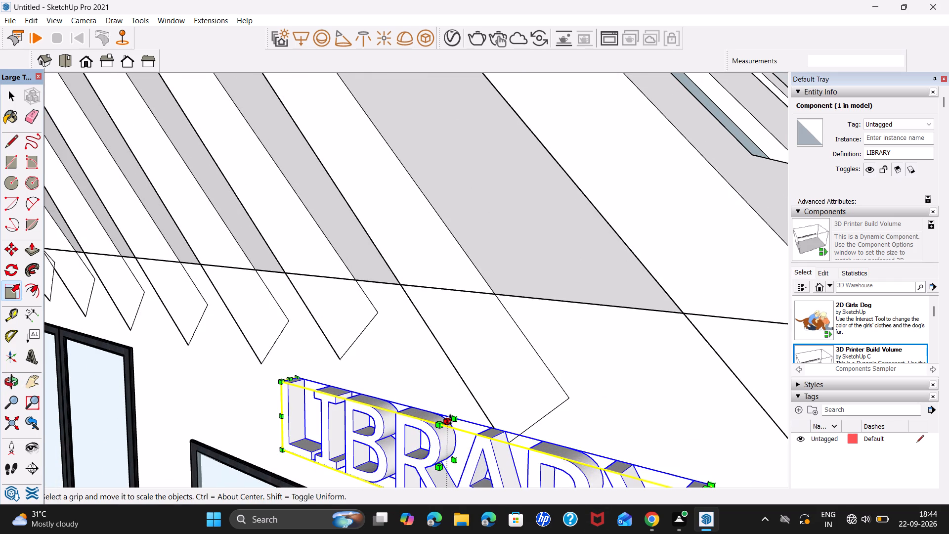
click(450, 420)
click(448, 390)
scroll(531, 418, down, 16)
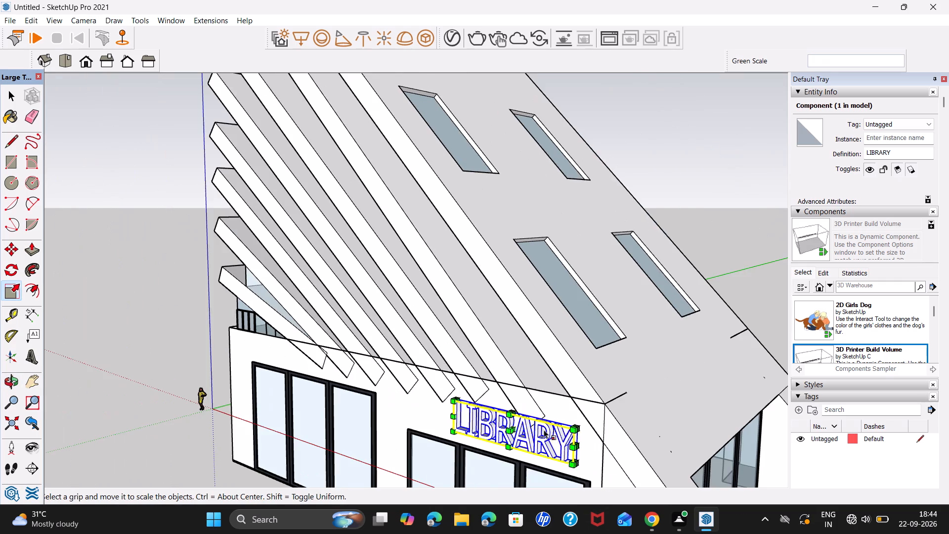
middle_drag(551, 442, 602, 365)
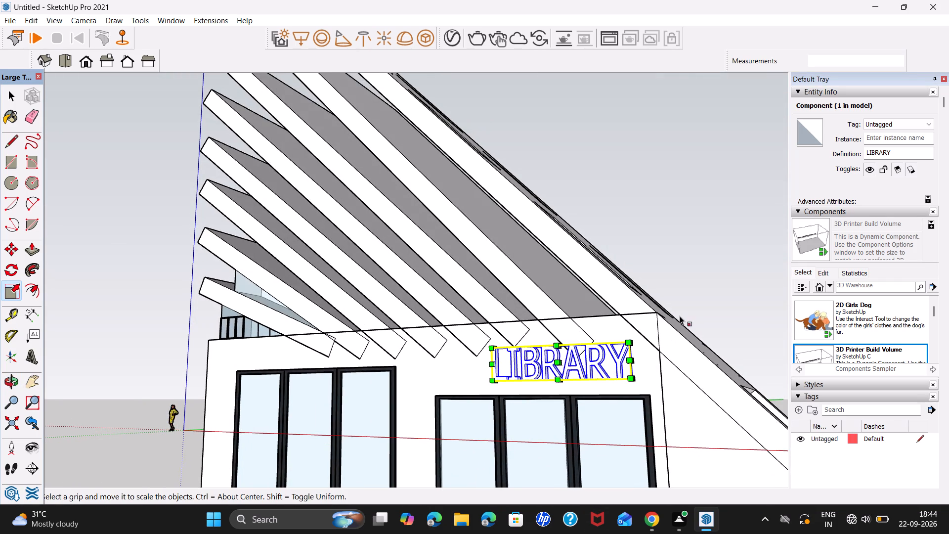
key(space)
click(709, 288)
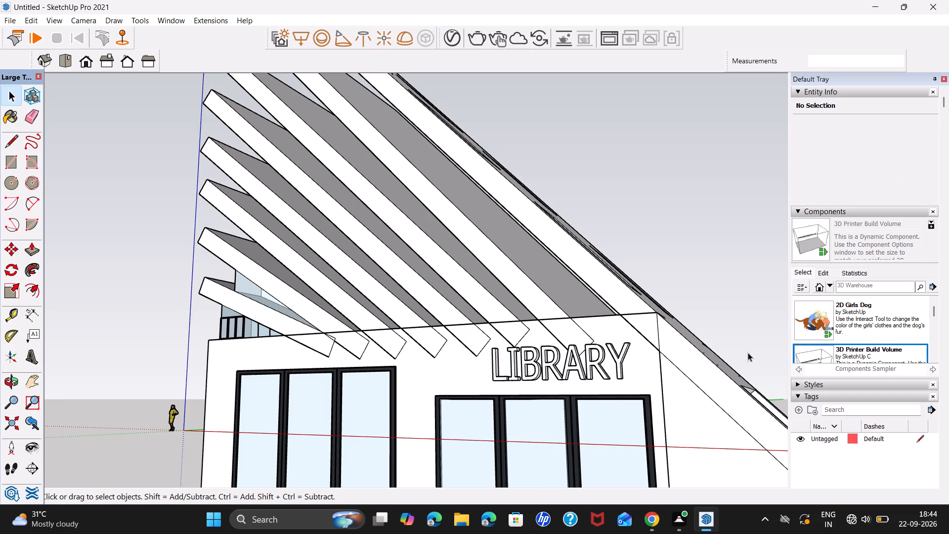
Examine the swatches in the Tile material collection, from Basic Tile through Slate, for a finish for the sign.
scroll(858, 355, down, 10)
scroll(861, 413, down, 5)
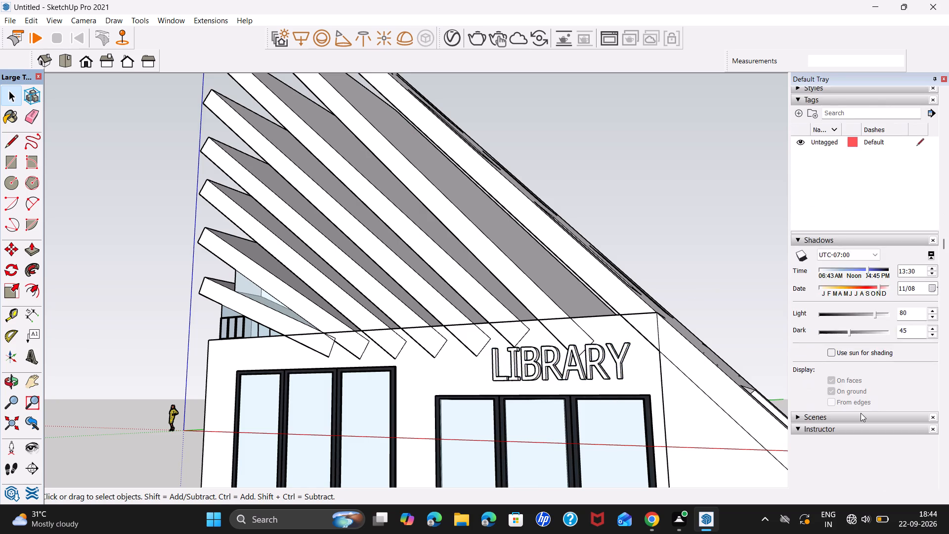
scroll(862, 413, down, 8)
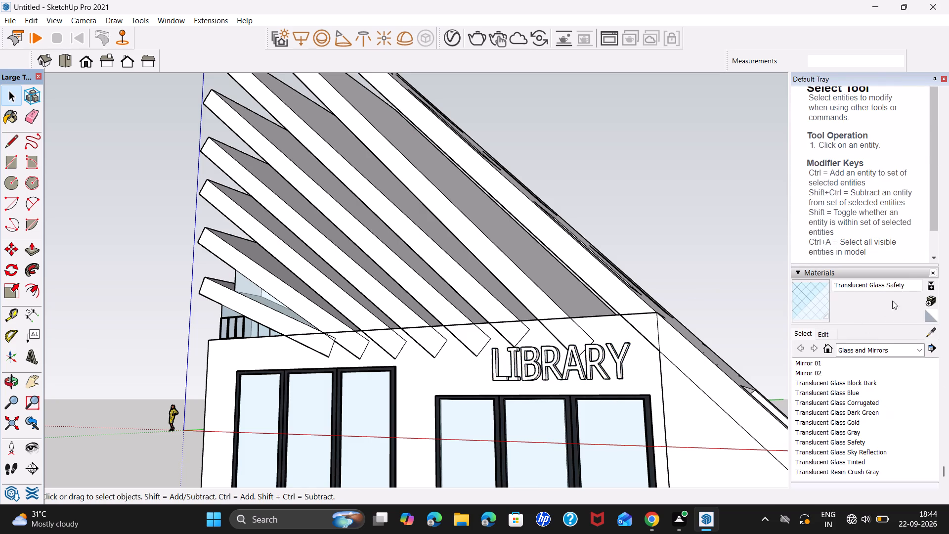
click(922, 350)
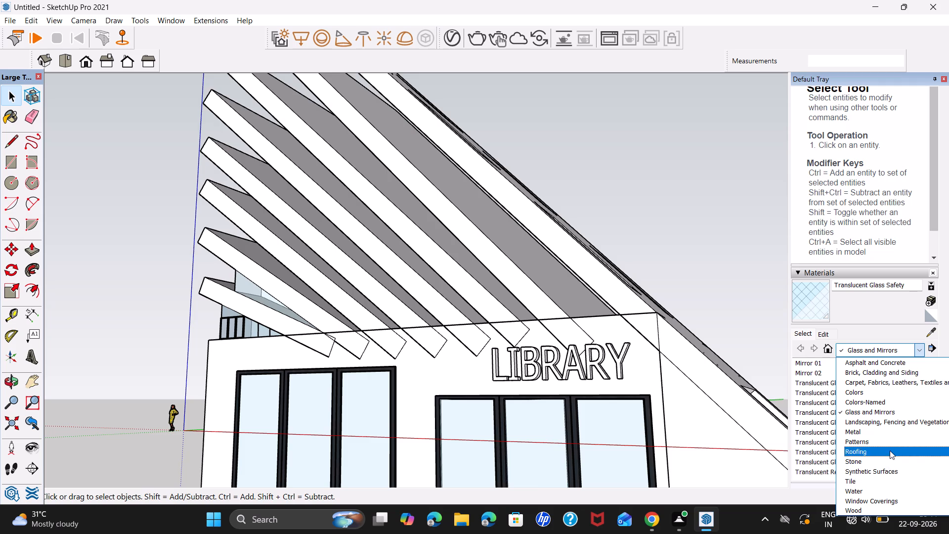
click(886, 483)
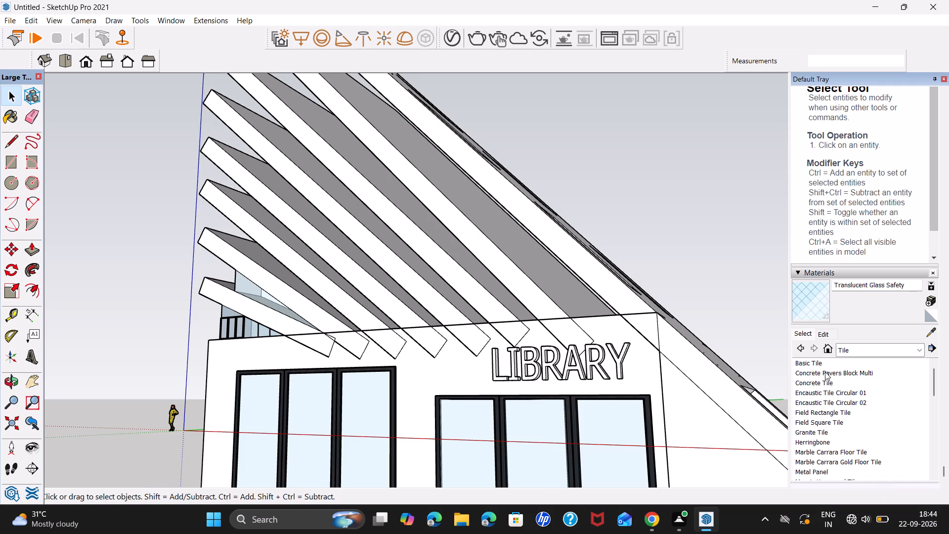
click(824, 365)
click(826, 372)
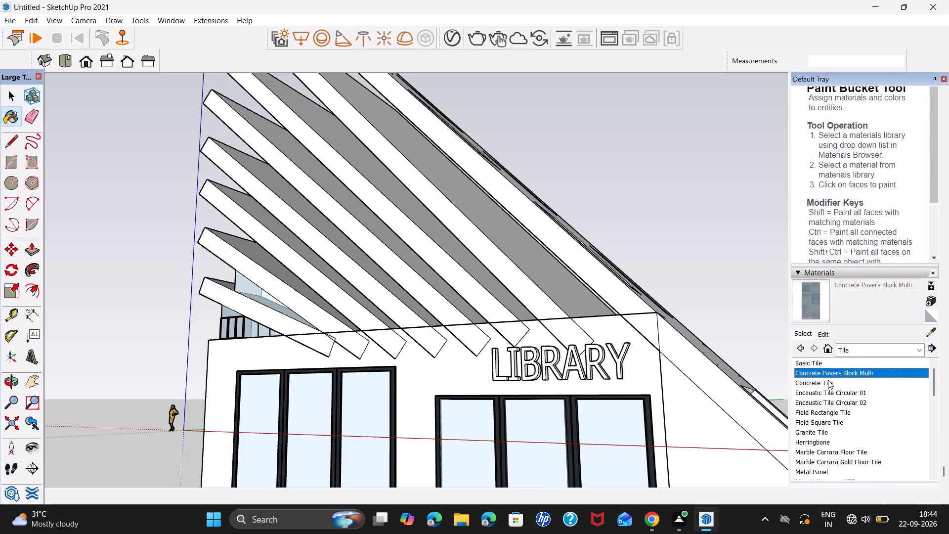
click(828, 380)
click(827, 393)
click(826, 408)
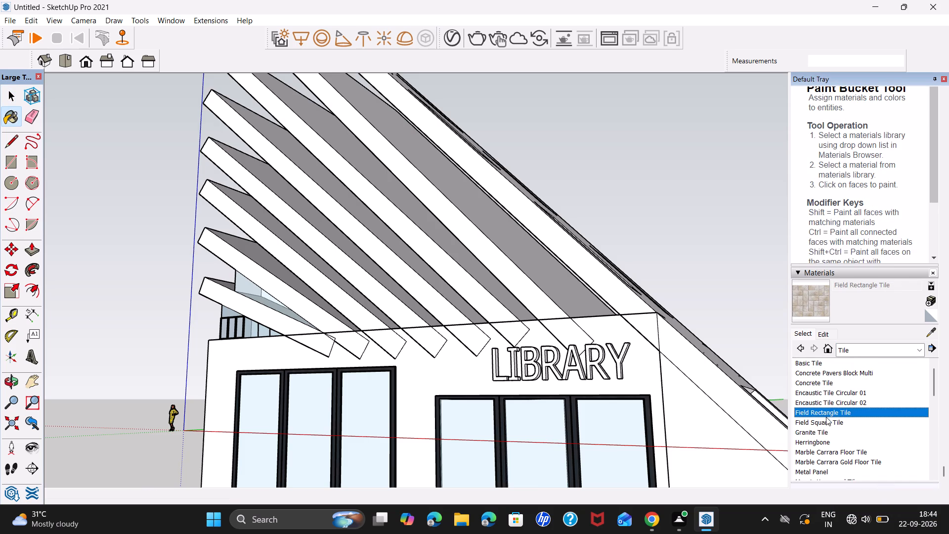
click(826, 417)
click(829, 420)
click(823, 431)
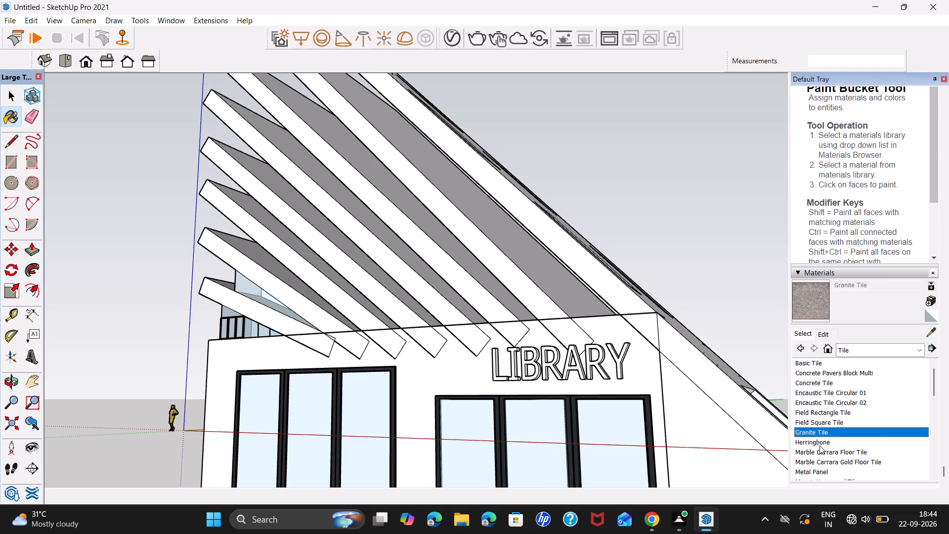
click(822, 442)
click(820, 450)
click(821, 463)
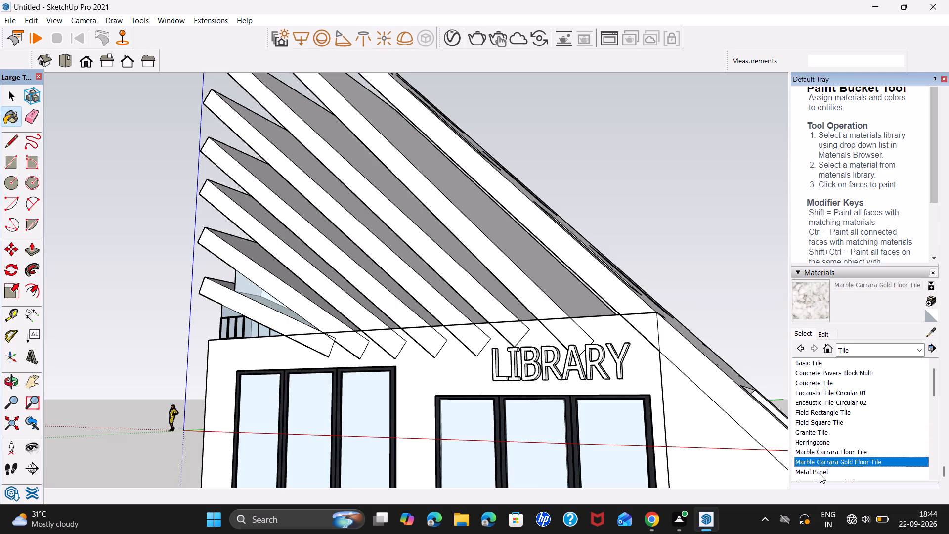
click(820, 474)
scroll(823, 458, down, 4)
scroll(817, 395, up, 1)
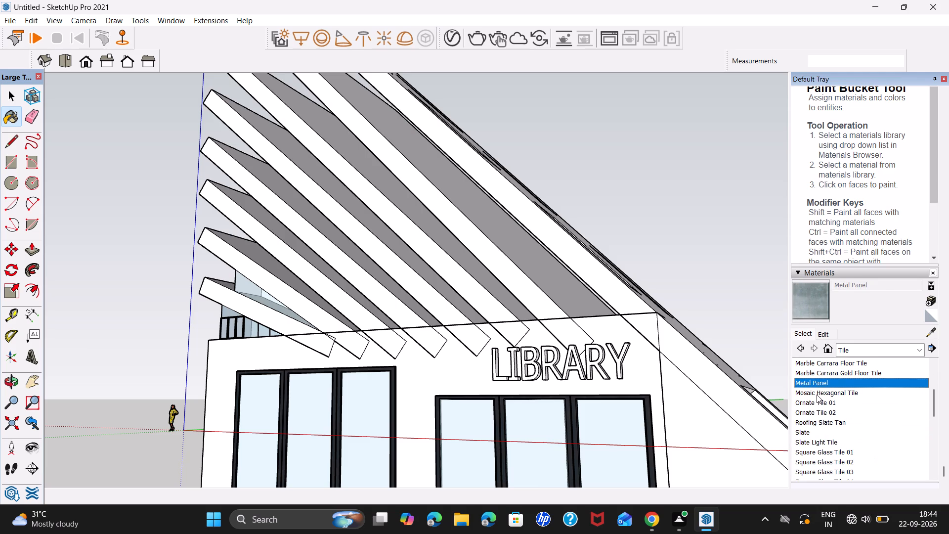
click(818, 394)
click(817, 400)
click(816, 407)
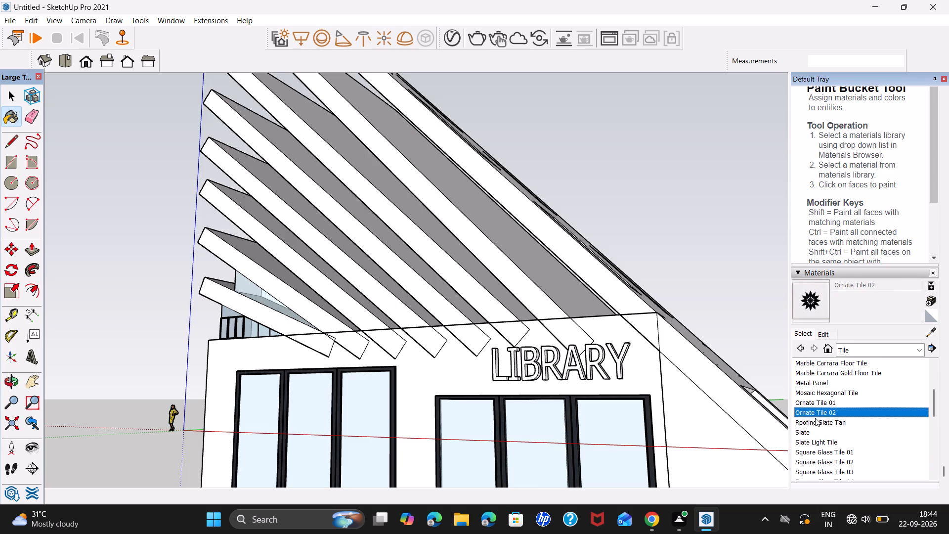
click(815, 421)
click(811, 434)
Paint the LIBRARY letters with the Slate Light Tile material.
click(811, 445)
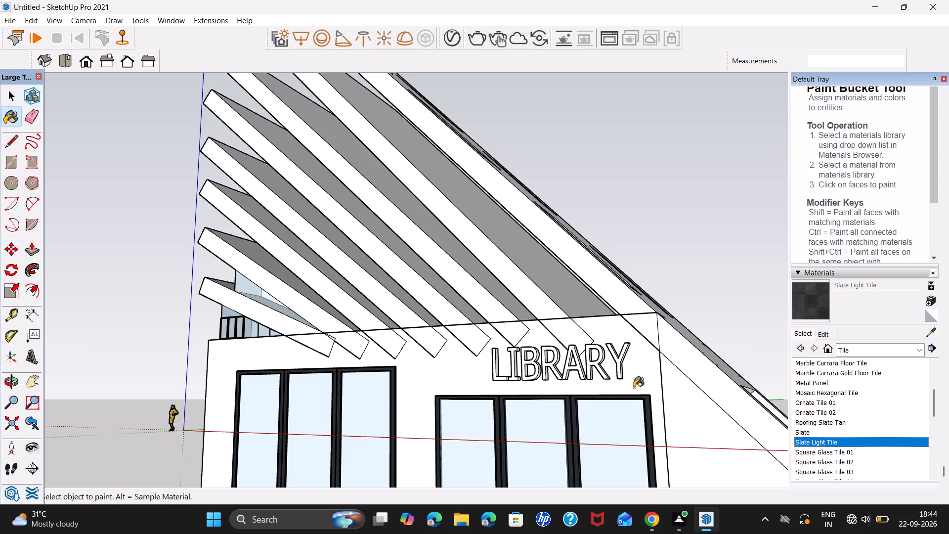
click(618, 359)
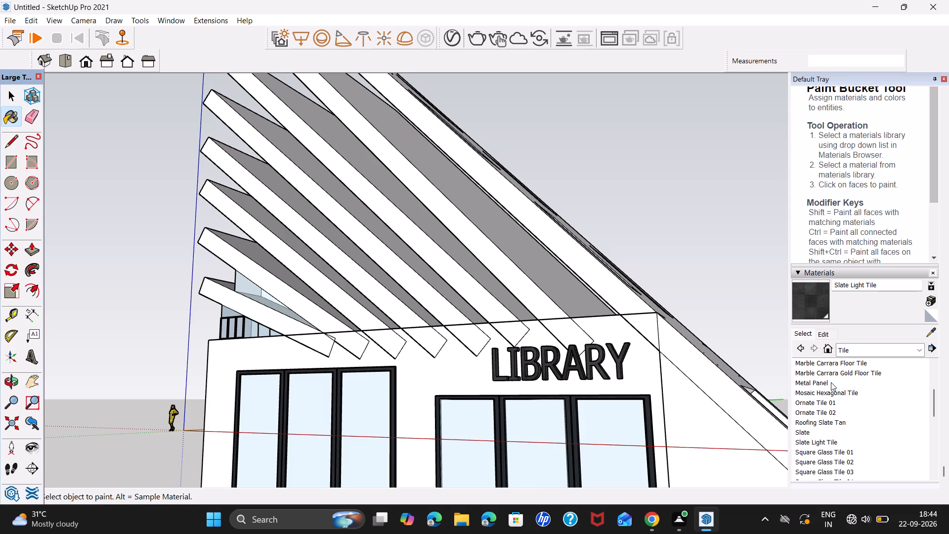
Examine the rest of the Tile collection's swatches, from the slate tiles down to Wood Square Tile 02.
click(826, 427)
click(822, 422)
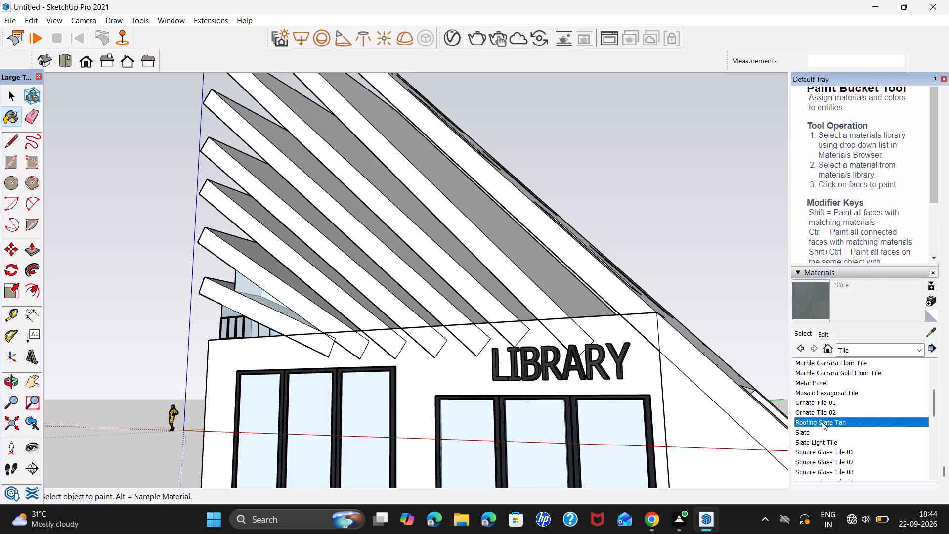
click(815, 444)
click(818, 455)
click(820, 460)
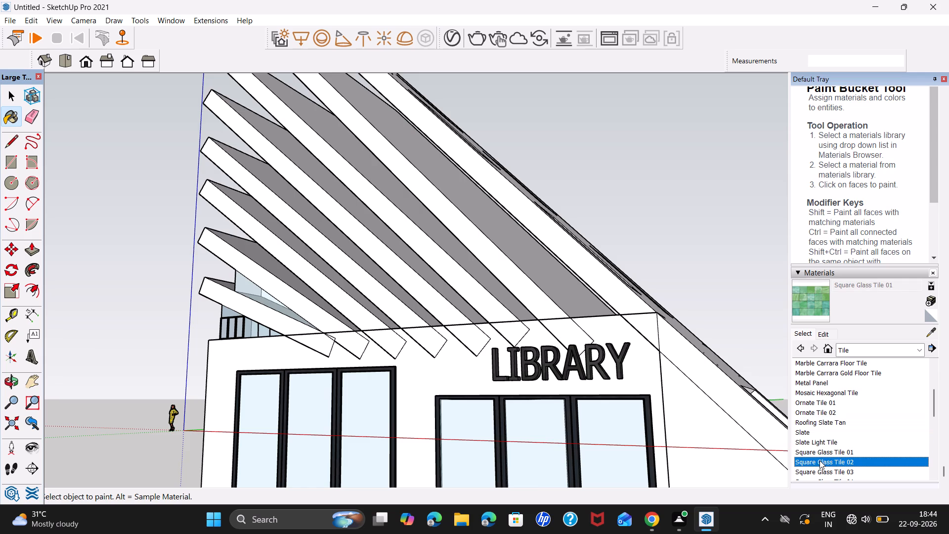
scroll(820, 460, down, 1)
click(821, 443)
click(823, 453)
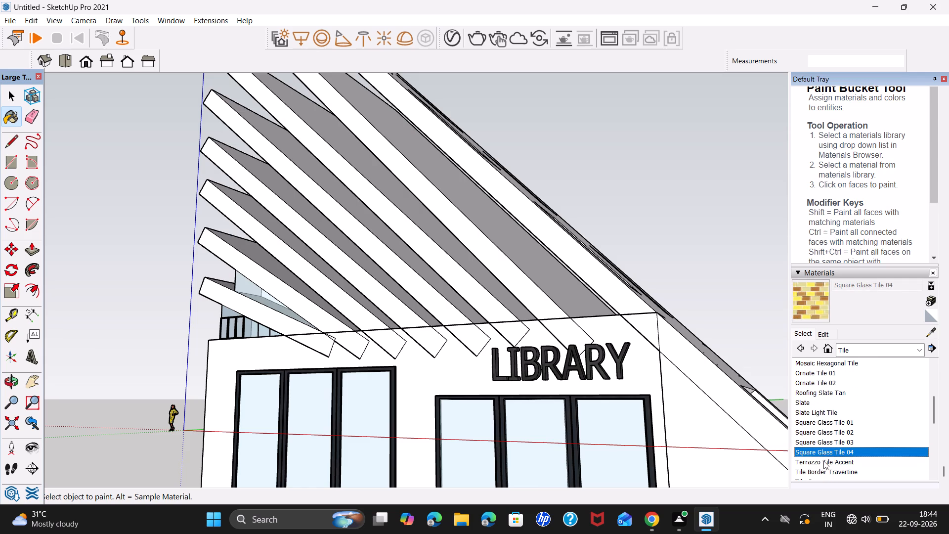
click(823, 461)
click(824, 468)
scroll(819, 433, down, 3)
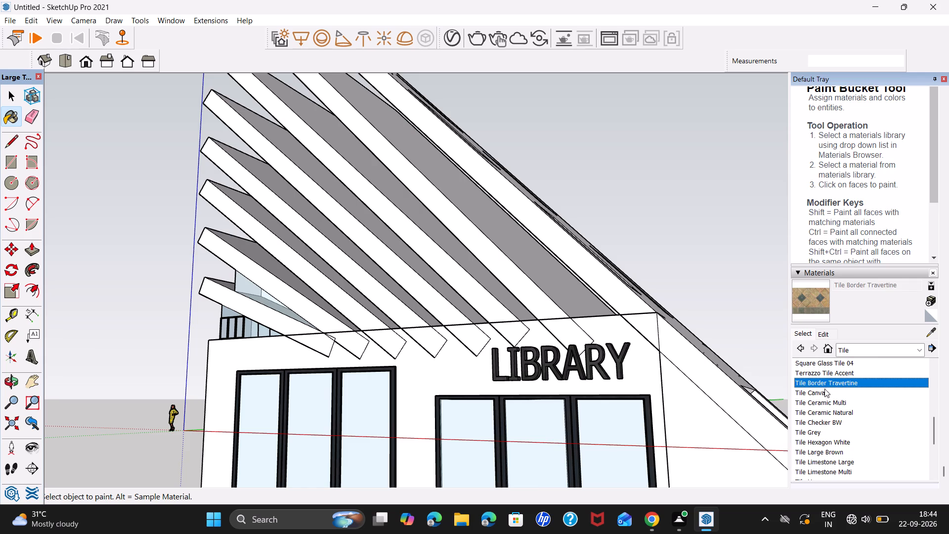
click(824, 393)
click(825, 400)
click(827, 407)
click(829, 421)
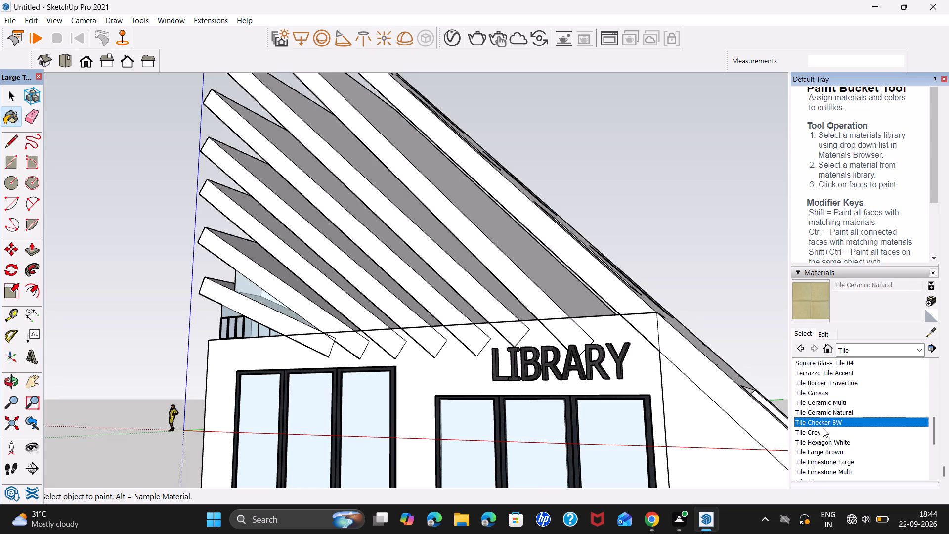
click(823, 428)
click(830, 444)
click(826, 450)
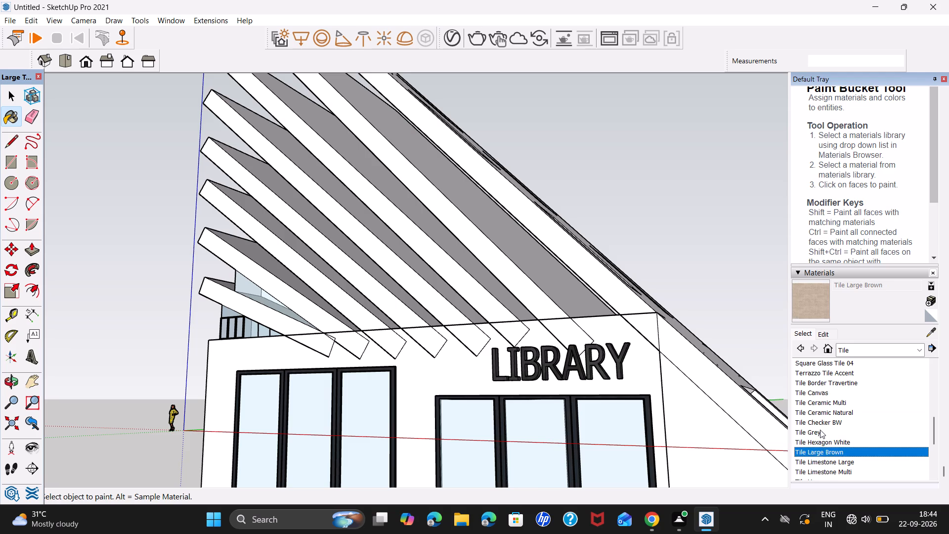
scroll(820, 429, down, 2)
click(824, 403)
click(824, 412)
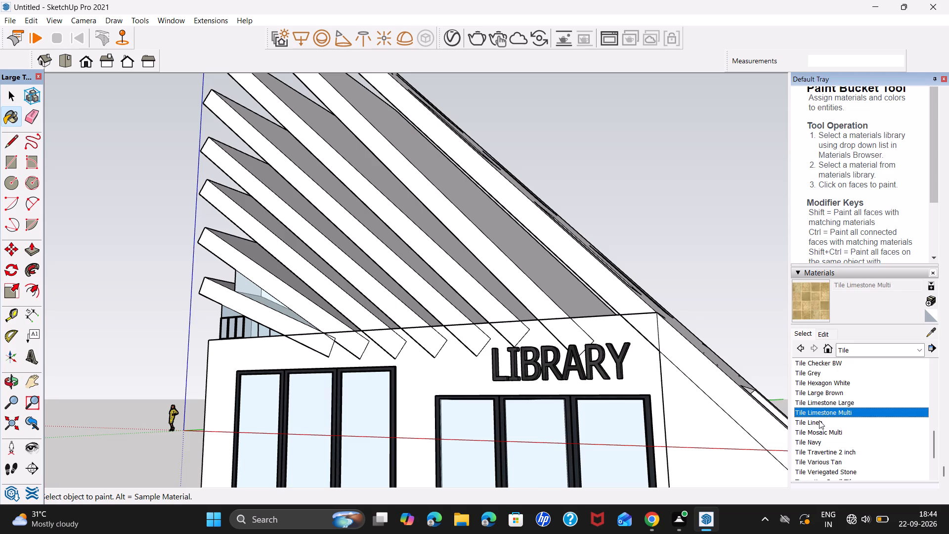
click(819, 420)
click(817, 430)
click(813, 448)
click(815, 460)
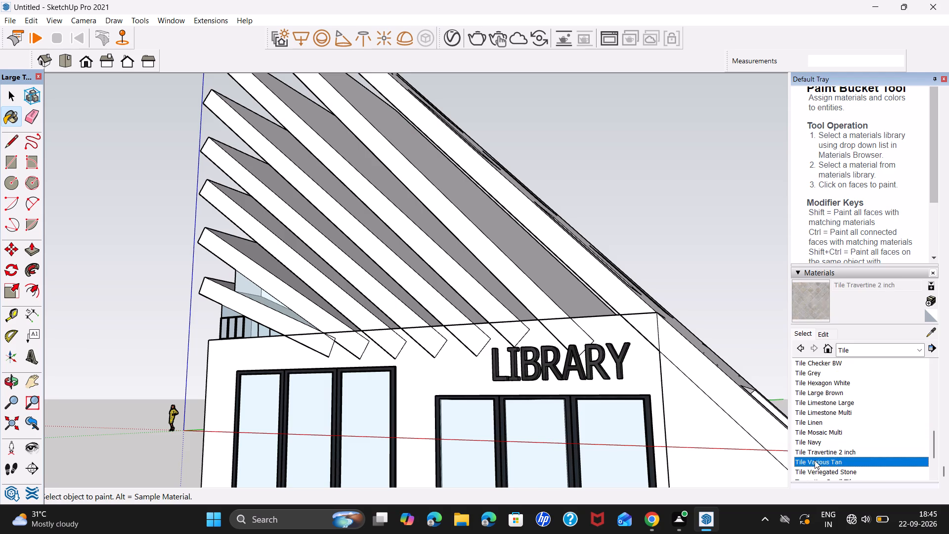
scroll(815, 460, down, 2)
click(820, 416)
click(827, 424)
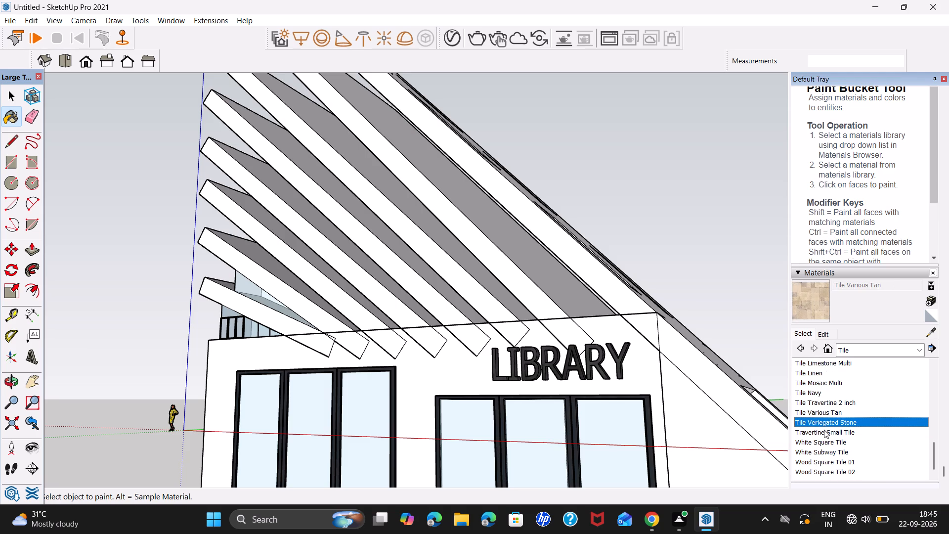
click(824, 430)
click(819, 445)
click(819, 453)
click(819, 460)
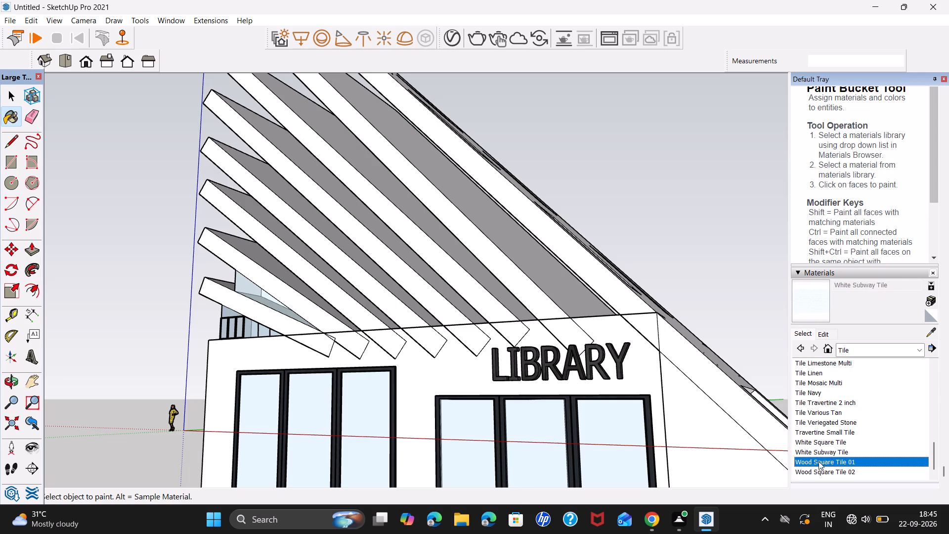
click(823, 471)
scroll(820, 437, down, 2)
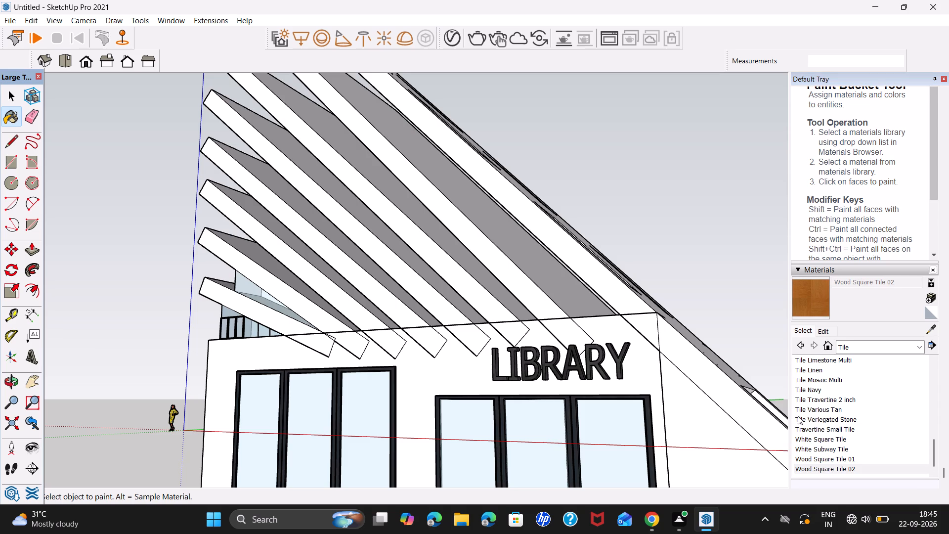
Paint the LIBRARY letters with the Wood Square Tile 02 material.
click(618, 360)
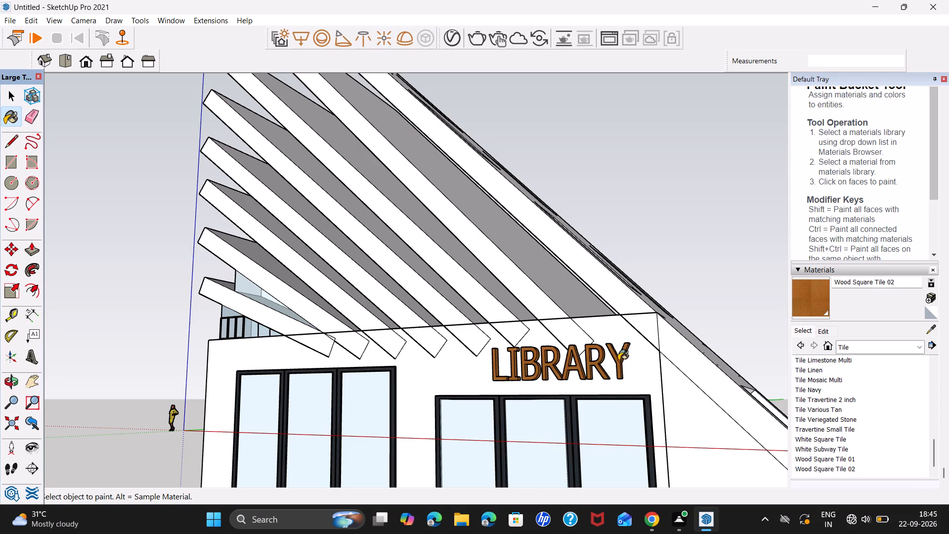
Repaint the LIBRARY letters with the Slate material from the Tile collection, leaving nothing selected.
scroll(821, 410, up, 6)
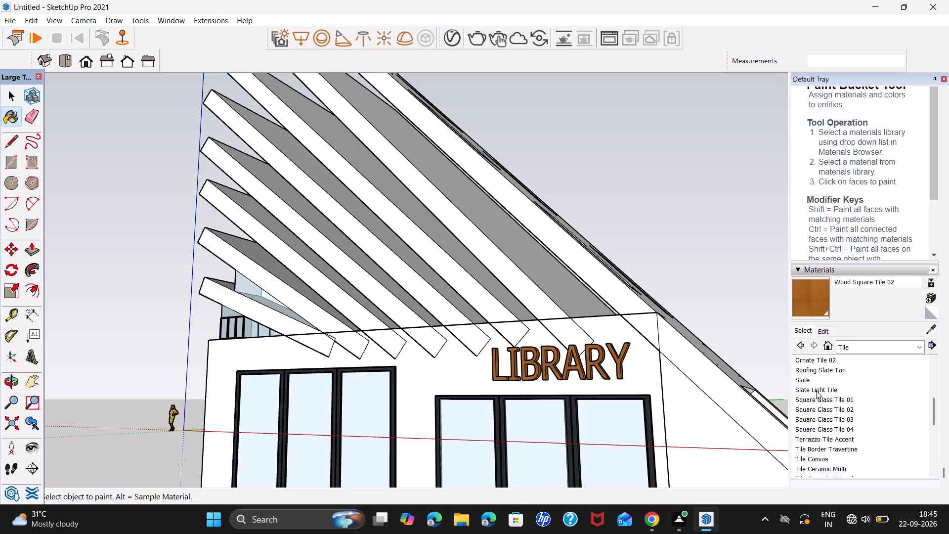
click(819, 387)
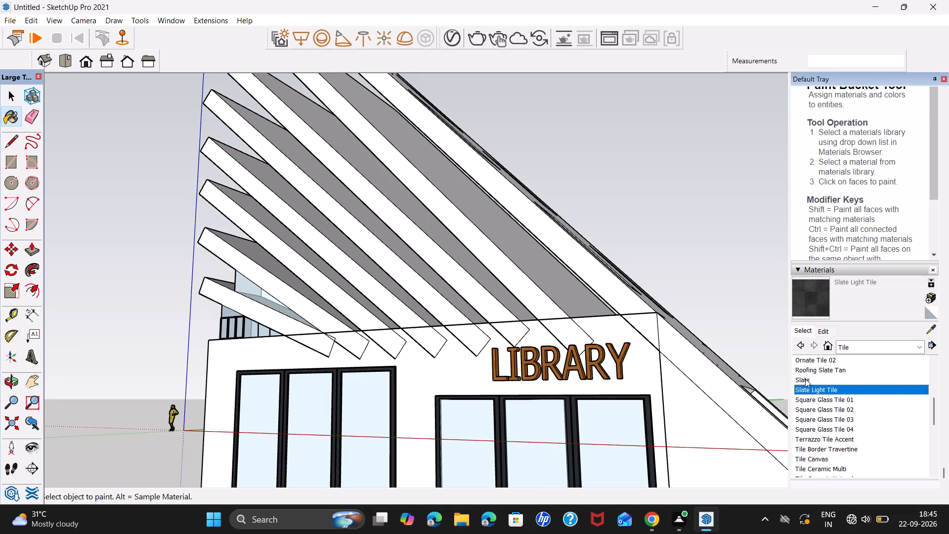
click(828, 397)
click(829, 408)
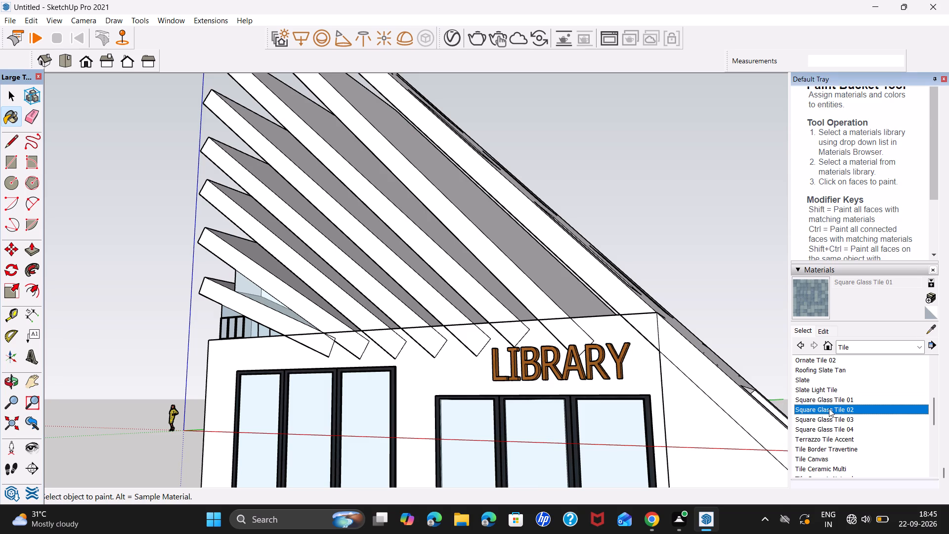
click(801, 380)
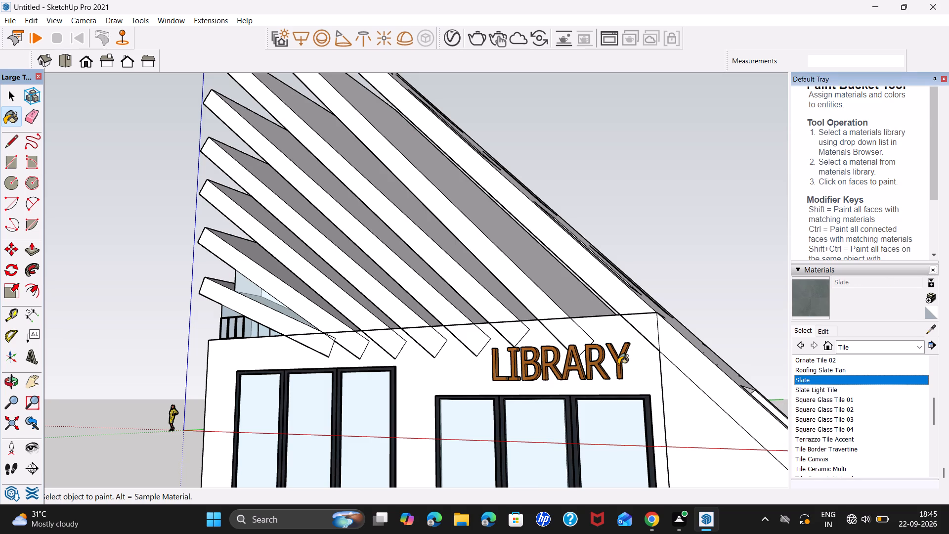
click(619, 365)
key(space)
click(686, 270)
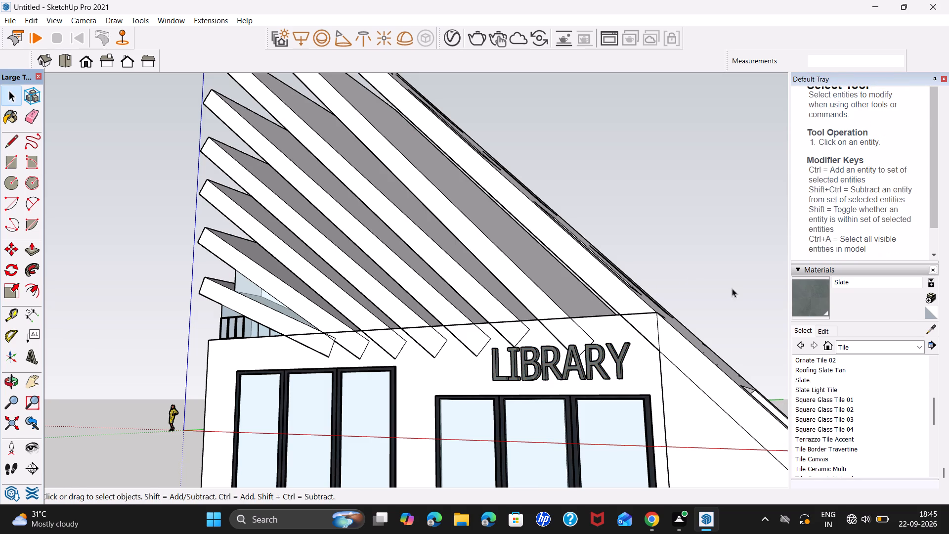
Examine the whole library building in the isometric view and from around its sign facade and sloped window side.
scroll(736, 306, down, 6)
middle_drag(703, 364, 560, 279)
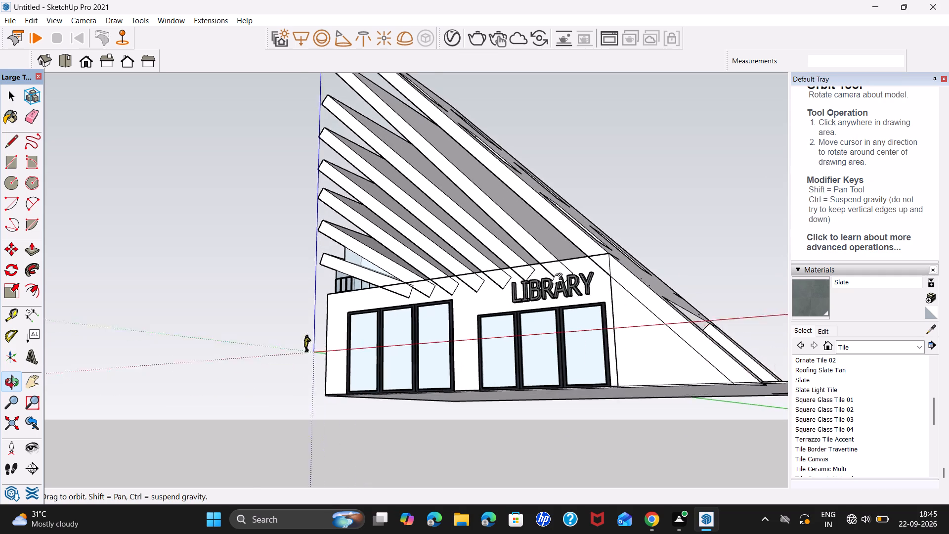
middle_drag(560, 279, 518, 255)
middle_drag(615, 370, 569, 300)
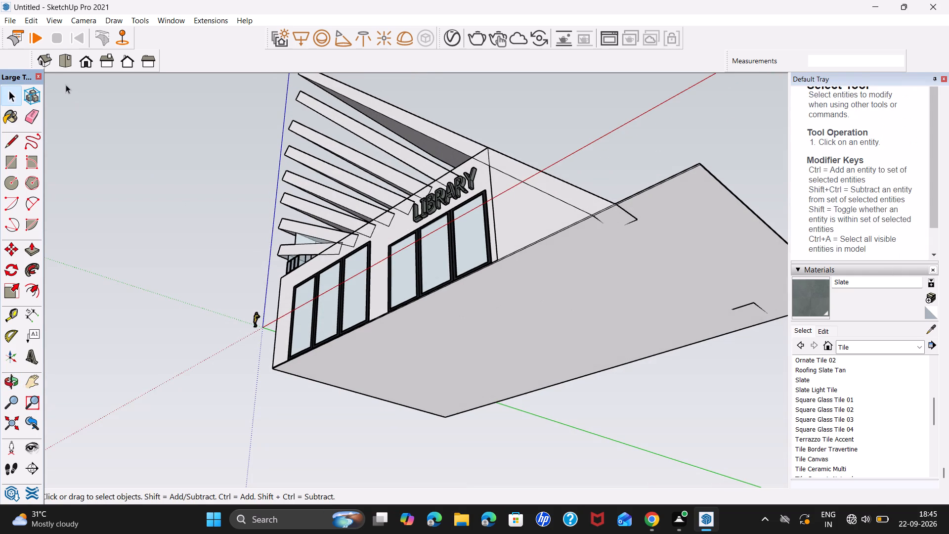
click(47, 67)
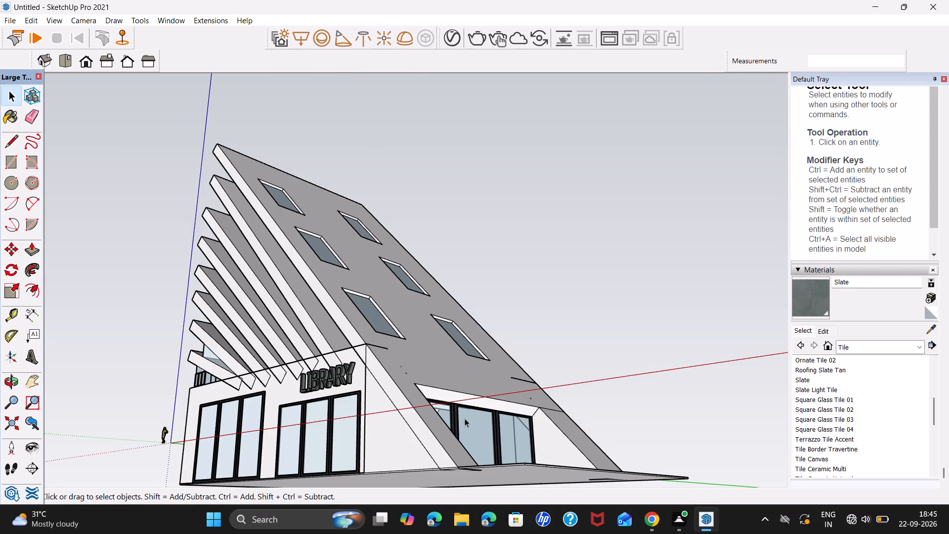
middle_drag(468, 434, 483, 376)
middle_drag(483, 376, 487, 395)
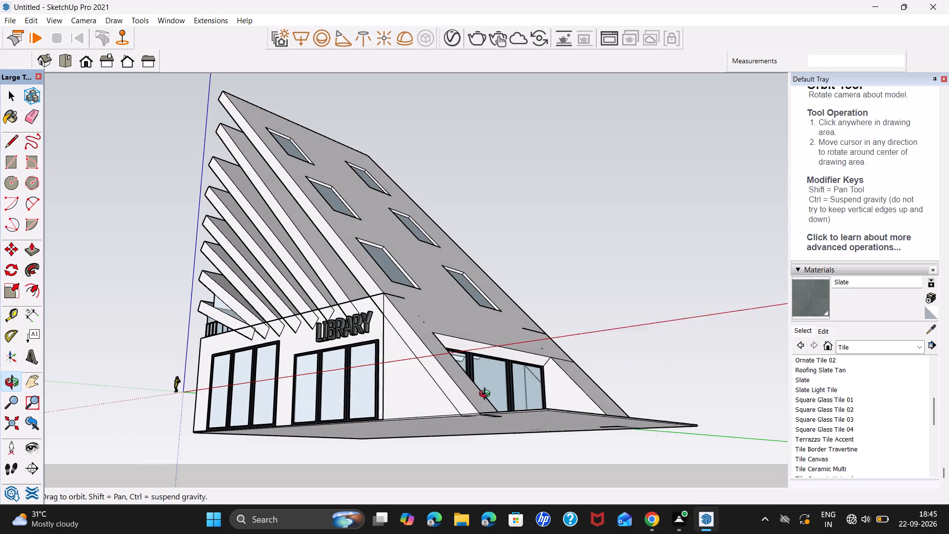
middle_drag(487, 395, 486, 414)
middle_drag(471, 411, 483, 413)
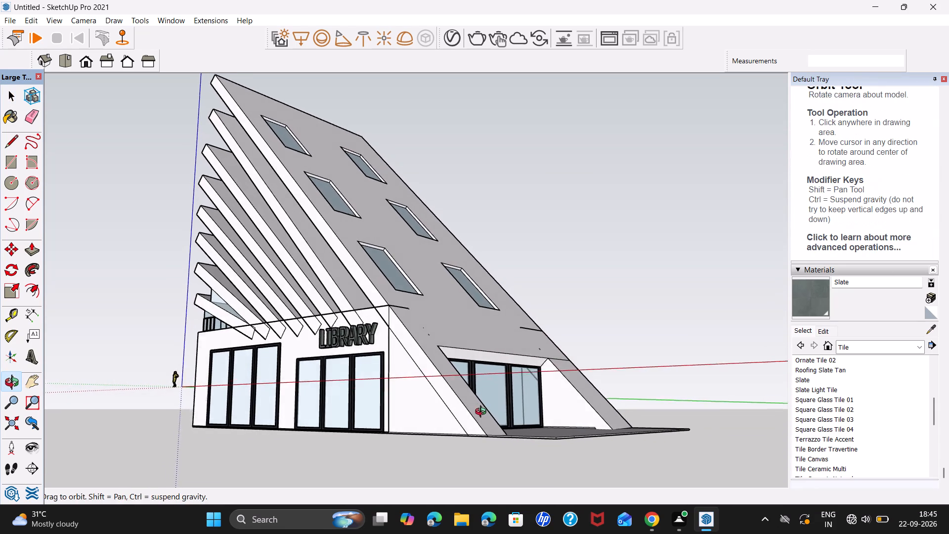
middle_drag(483, 413, 502, 425)
middle_drag(488, 413, 510, 444)
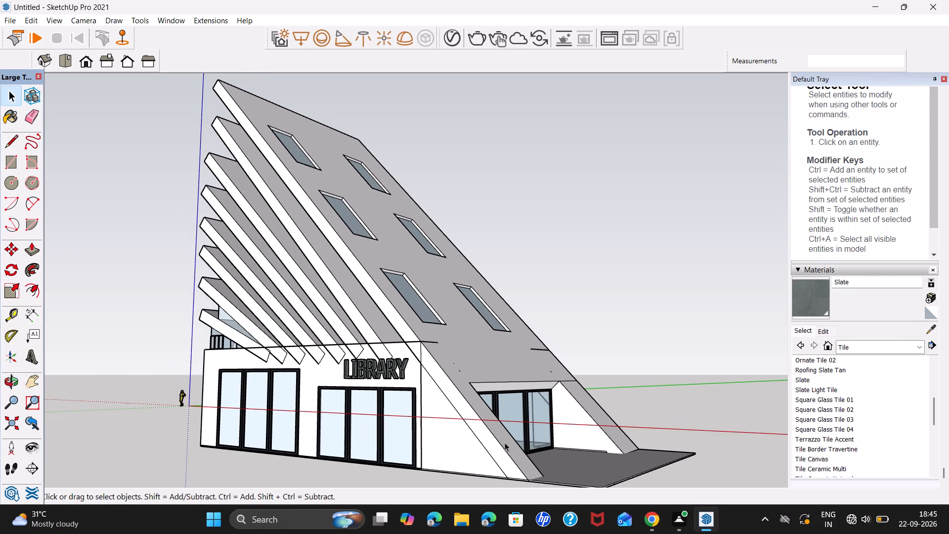
scroll(498, 443, up, 1)
middle_drag(491, 422, 493, 433)
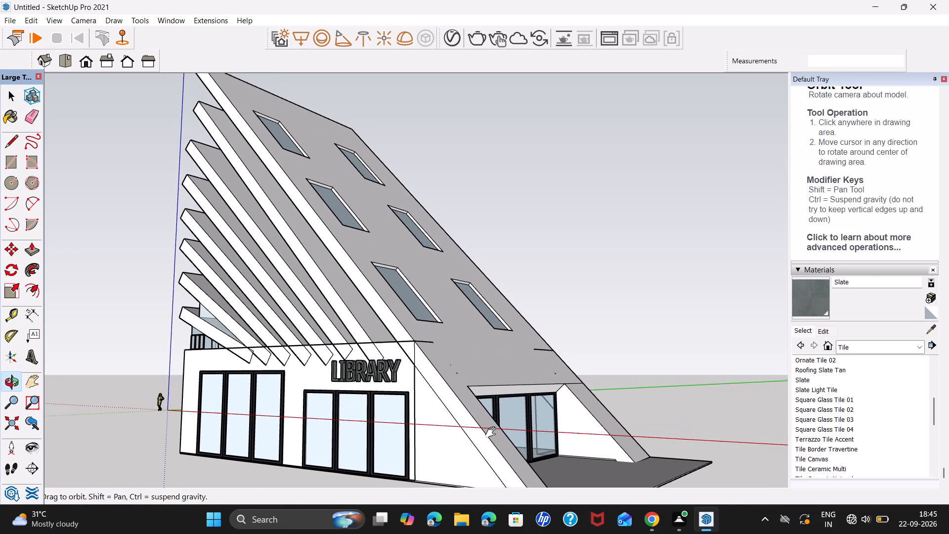
middle_drag(493, 433, 493, 436)
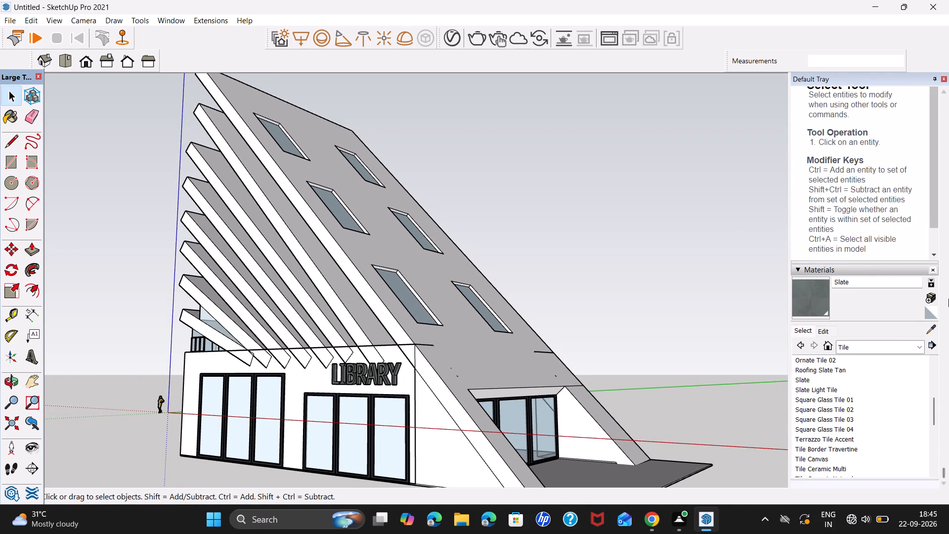
Save the model to the Desktop as a SketchUp file named LIBRARY 22.09.26.
click(13, 20)
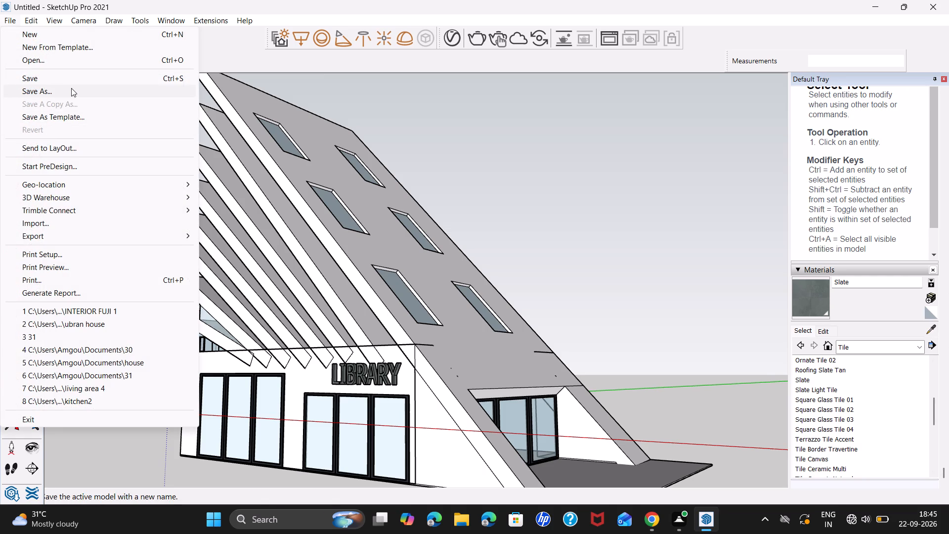
click(72, 92)
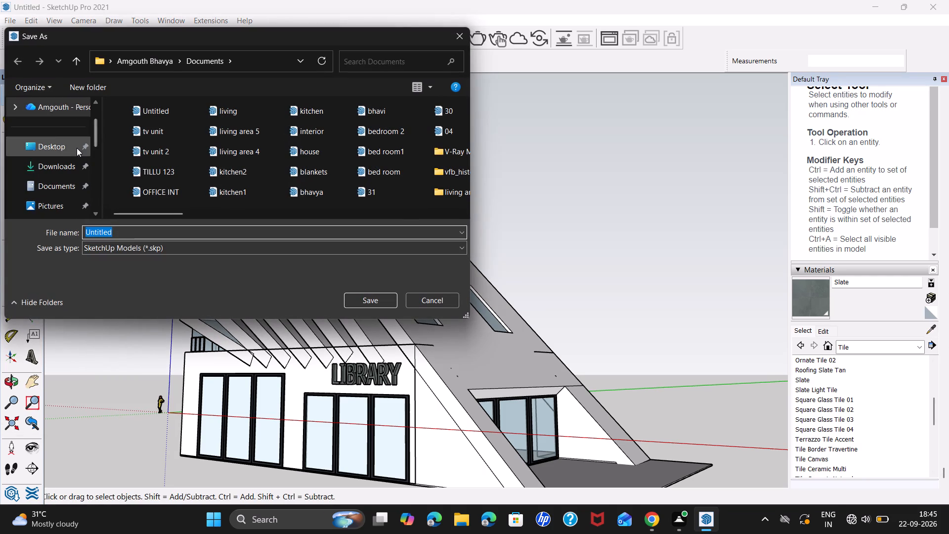
click(60, 143)
click(135, 232)
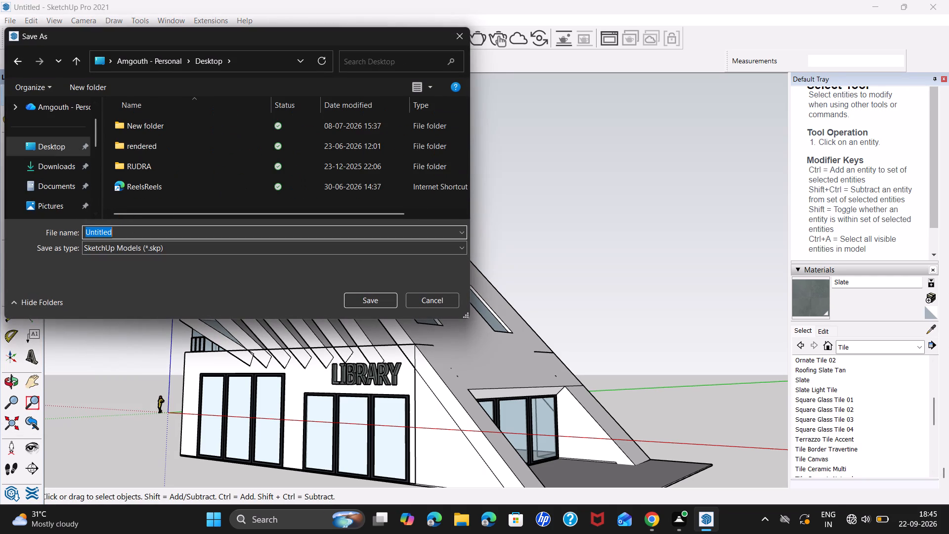
key(BackSpace)
key(BackSpace)
key(BackSpace)
text(LIBRARY)
key(space)
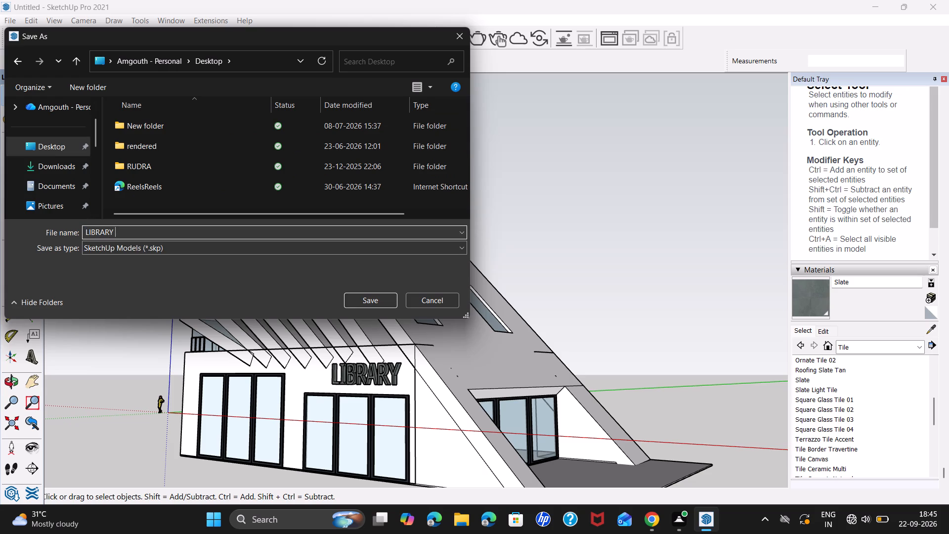
key(Down)
key(Down)
key(Delete)
text(22)
key(Delete)
key(comma)
key(BackSpace)
key(period)
key(BackSpace)
key(period)
text(09)
key(period)
text(26)
key(Return)
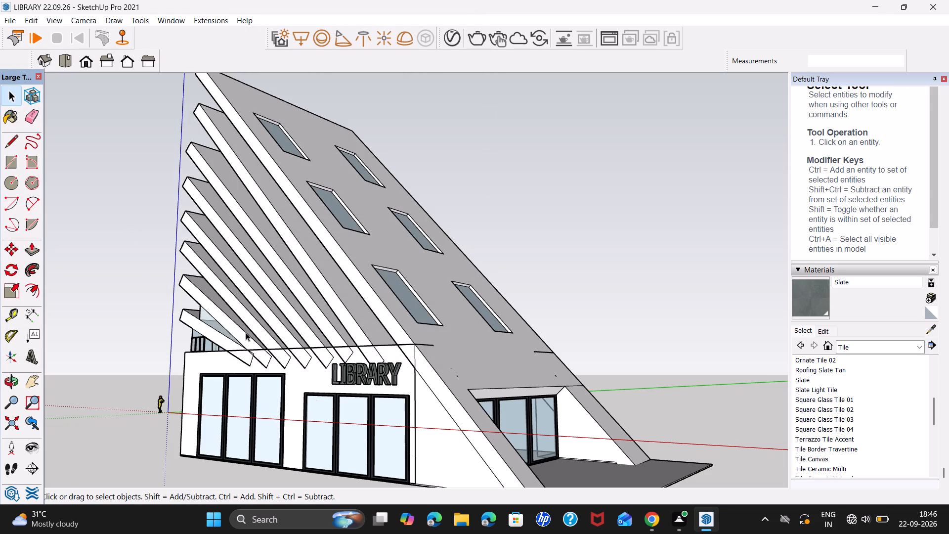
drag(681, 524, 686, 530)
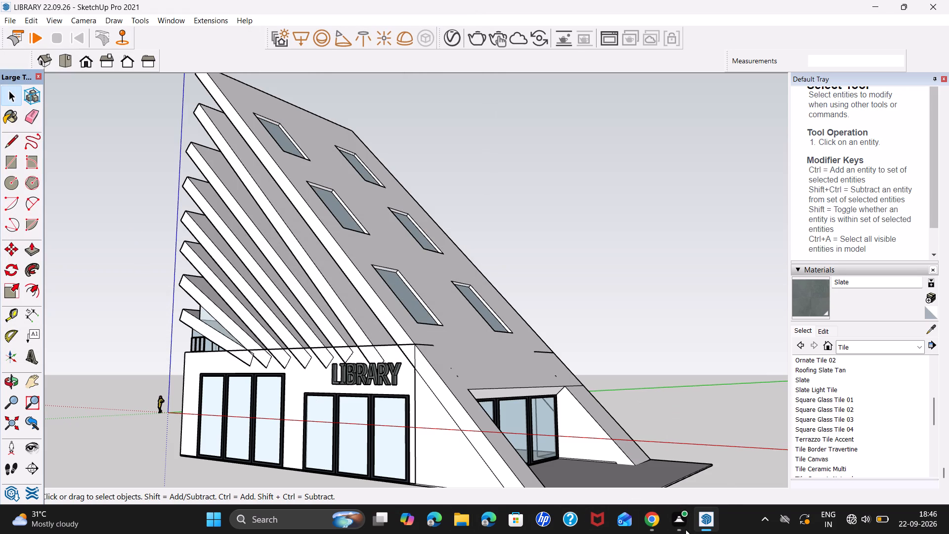